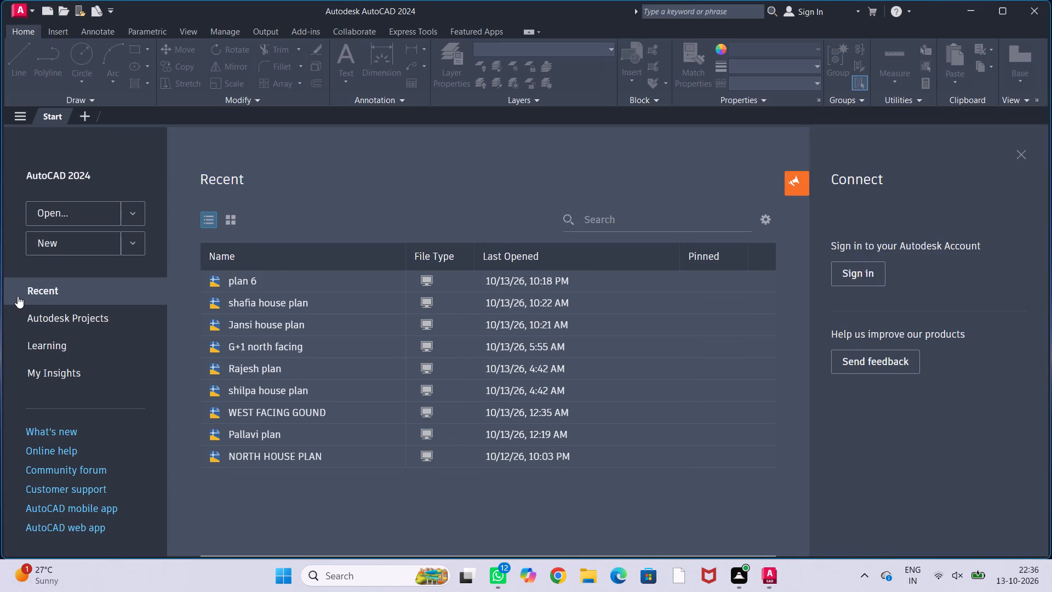
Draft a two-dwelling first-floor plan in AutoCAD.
Create a new blank drawing.
left_click(59, 239)
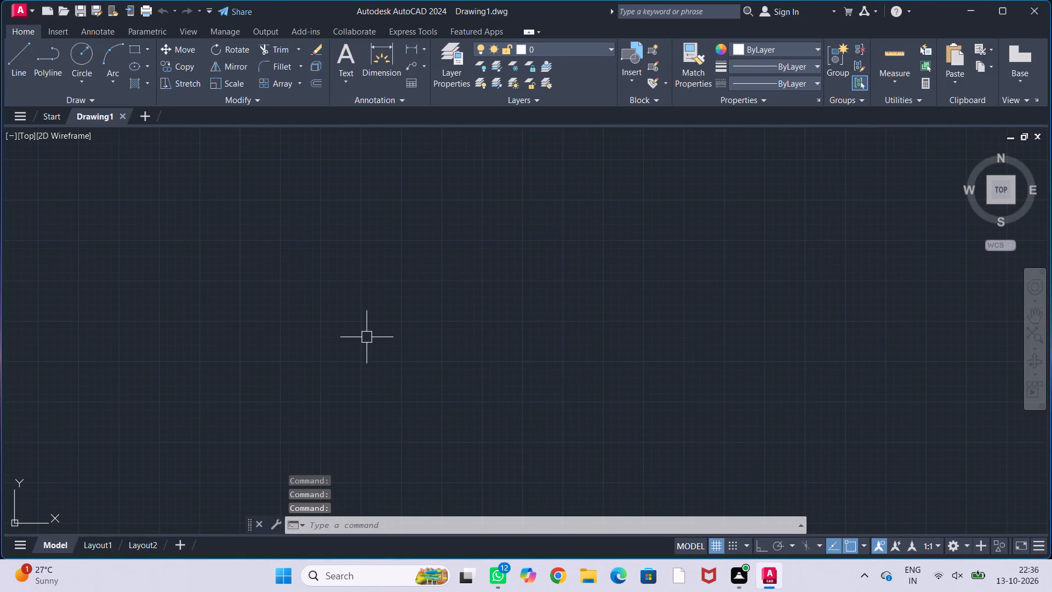
Configure the drawing units to Engineering length type, 0'-0.0" precision and an insertion scale in inches.
left_click(458, 523)
type("un")
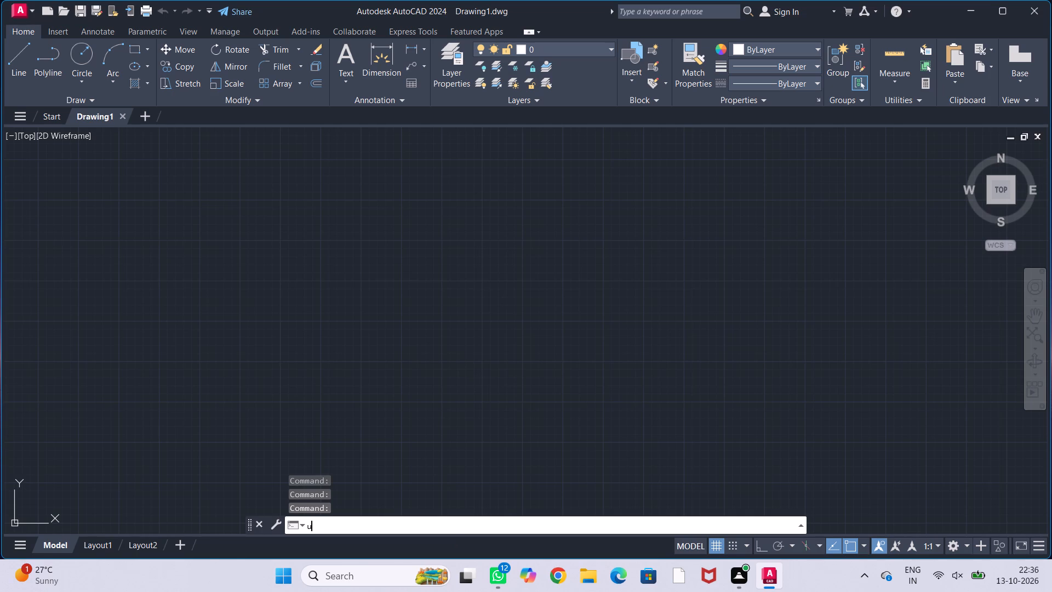
key("Return")
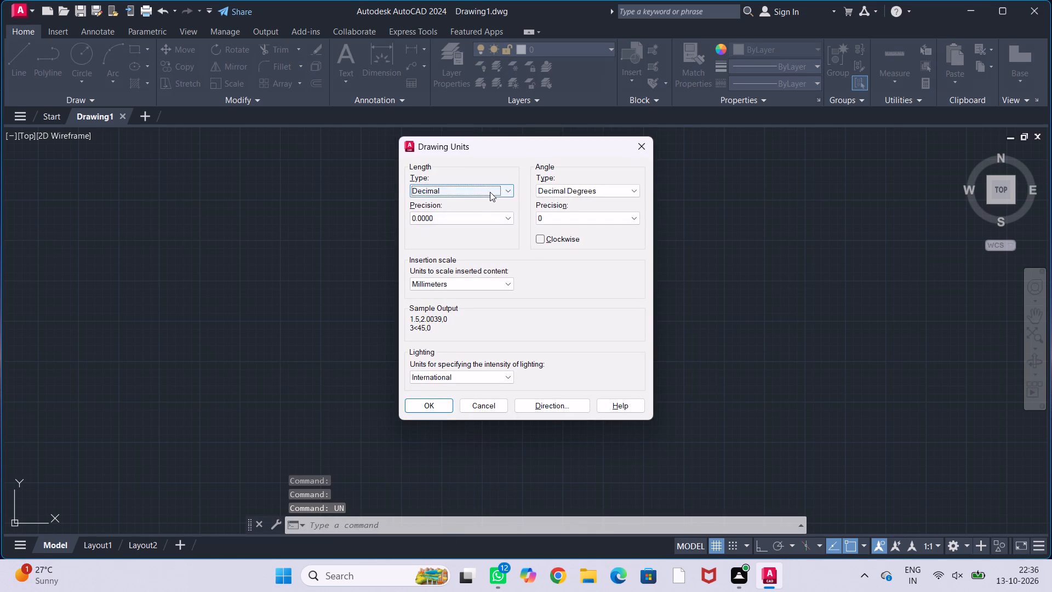
left_click(490, 192)
left_click(492, 217)
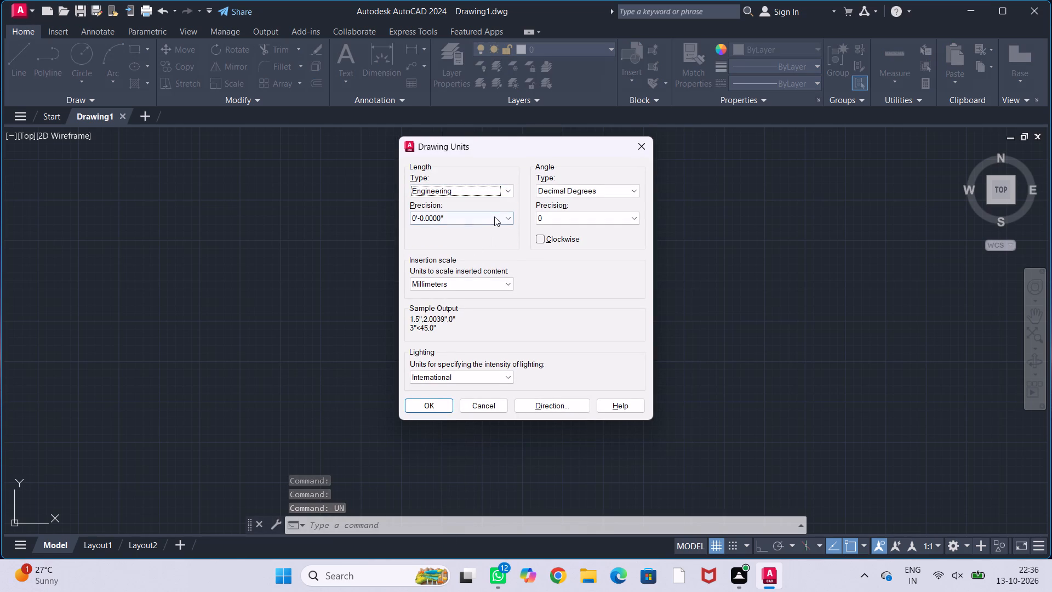
left_click(494, 217)
left_click(495, 235)
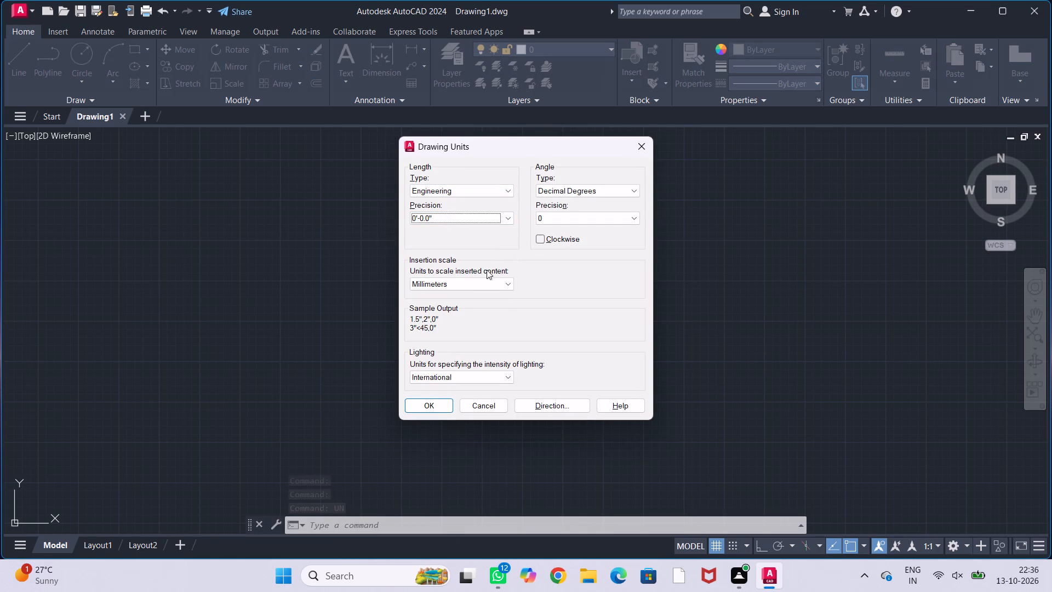
left_click(486, 282)
left_click(487, 302)
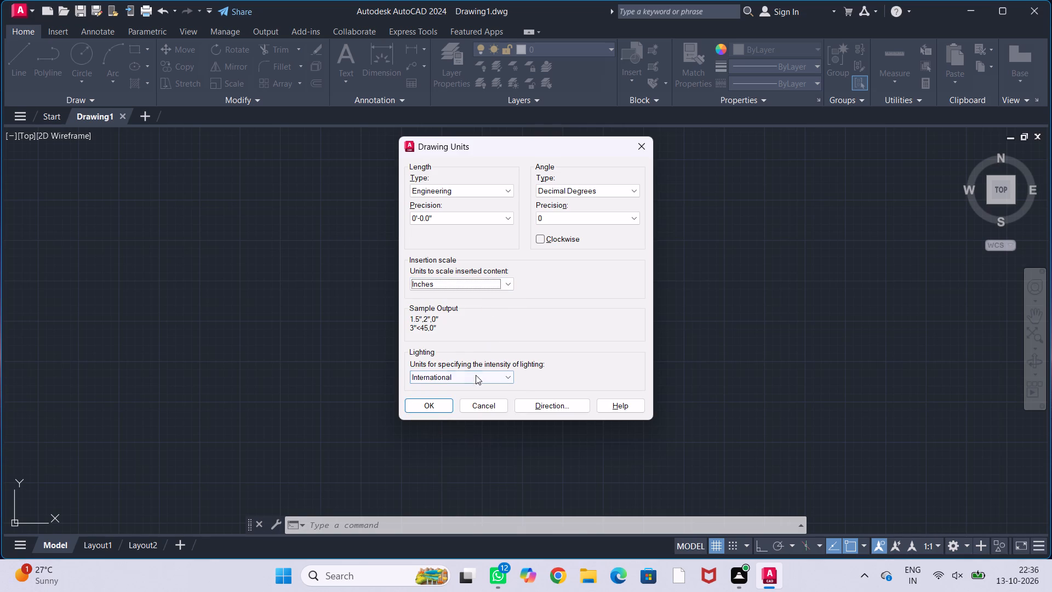
left_click(435, 408)
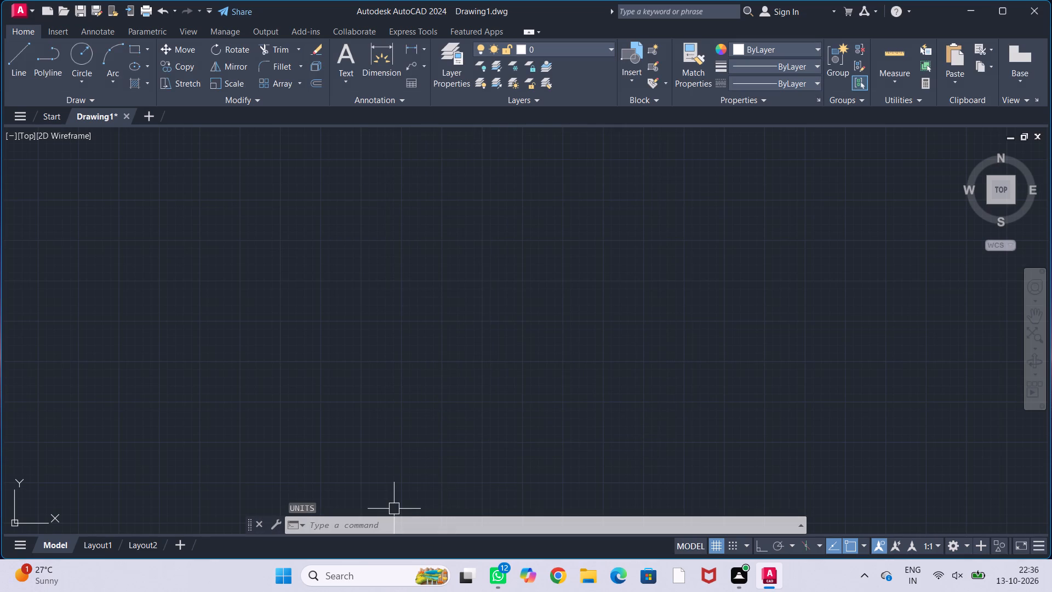
Set the model space limits from lower corner 0,0 to upper corner 100,100.
left_click(373, 521)
key("l")
key("i")
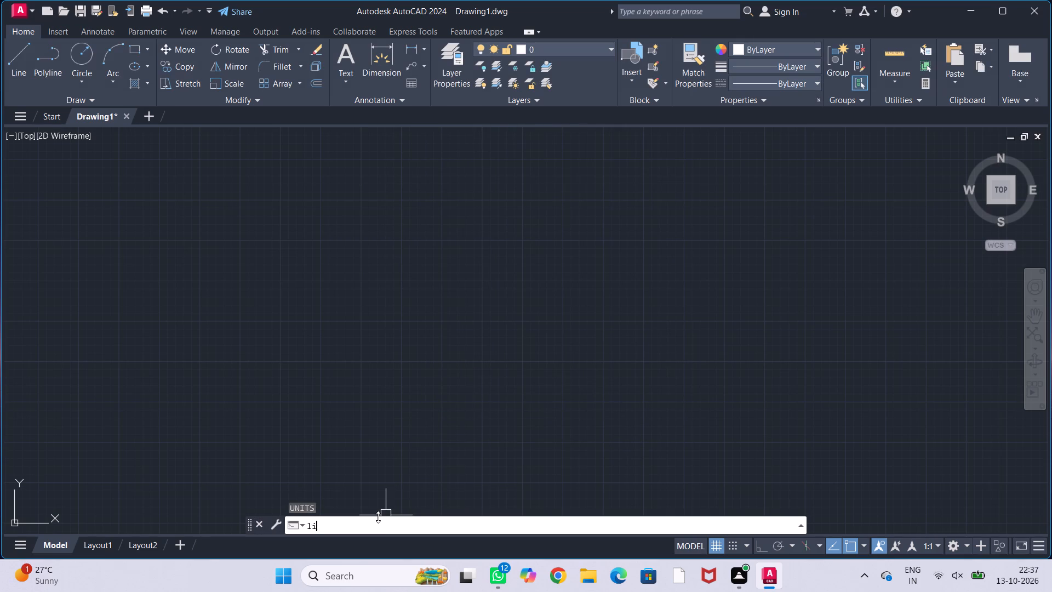
left_click(391, 412)
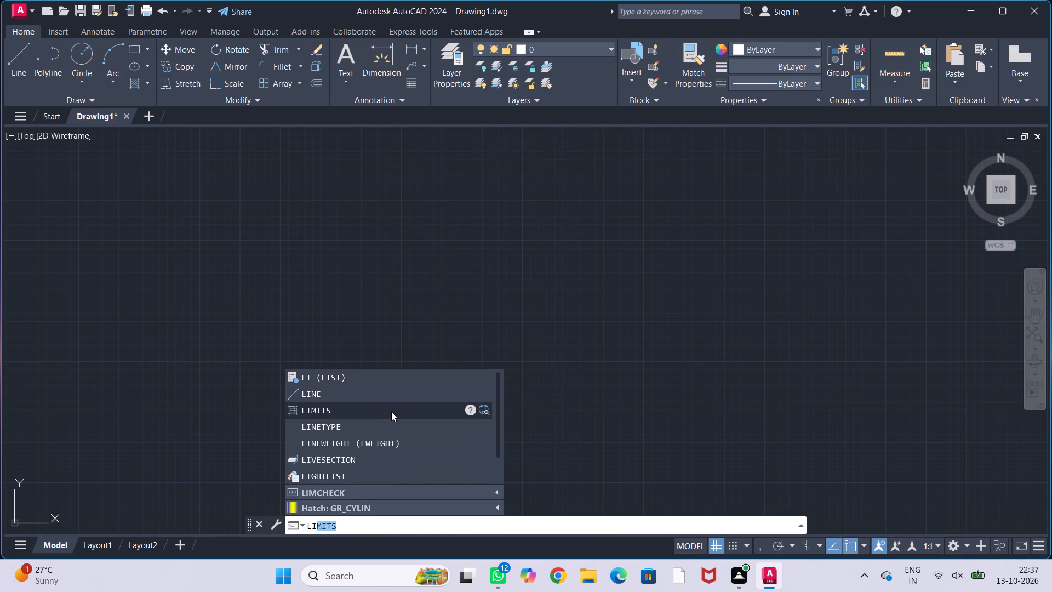
type("0,0")
key("Return")
type("100")
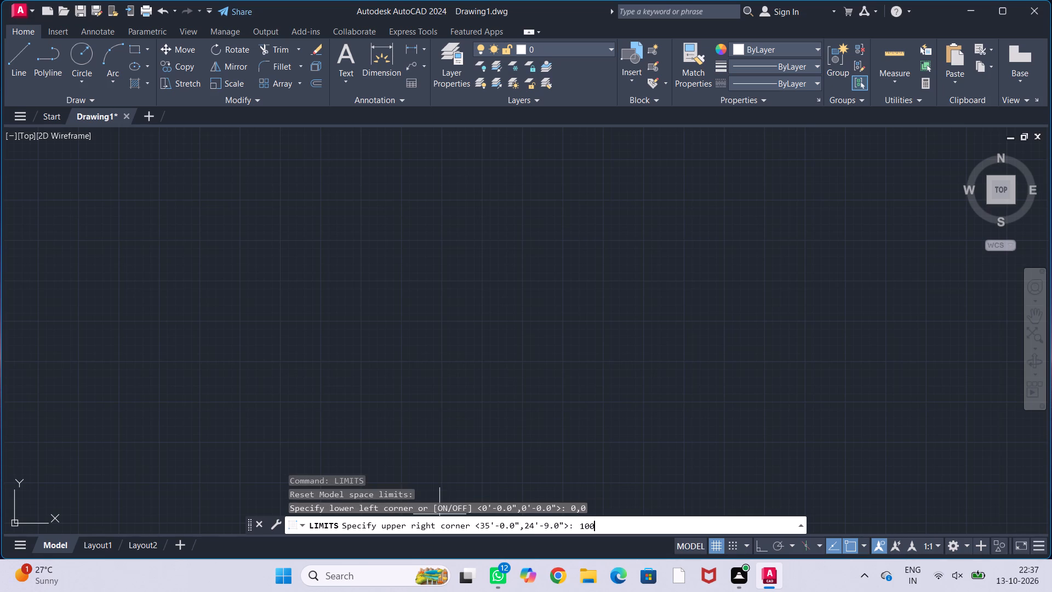
type(",100")
key("Return")
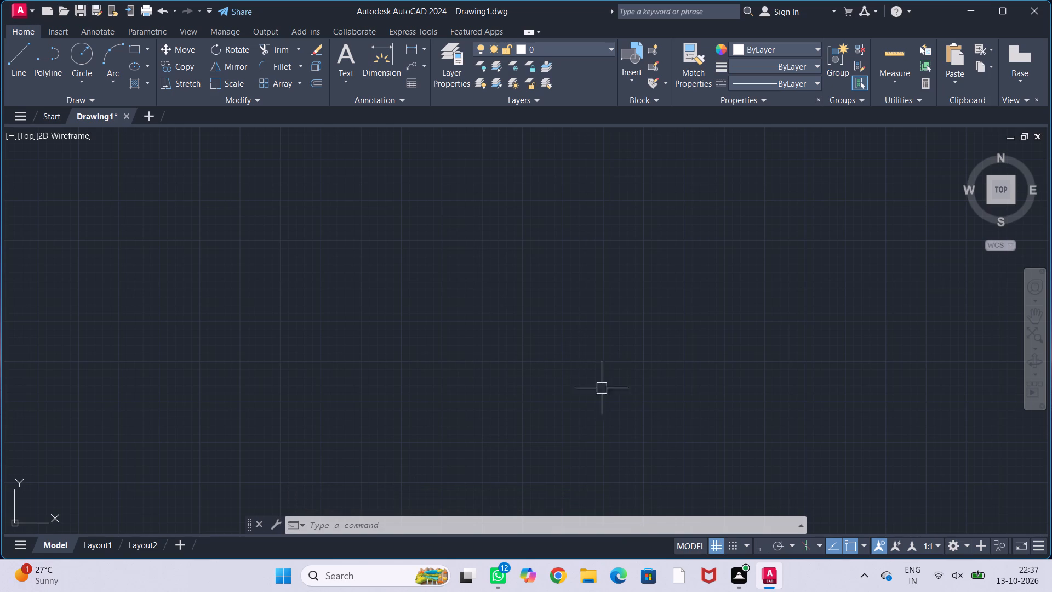
Modify the ISO-25 dimension style's primary units to Engineering format with 0'-0.0" precision.
left_click(418, 529)
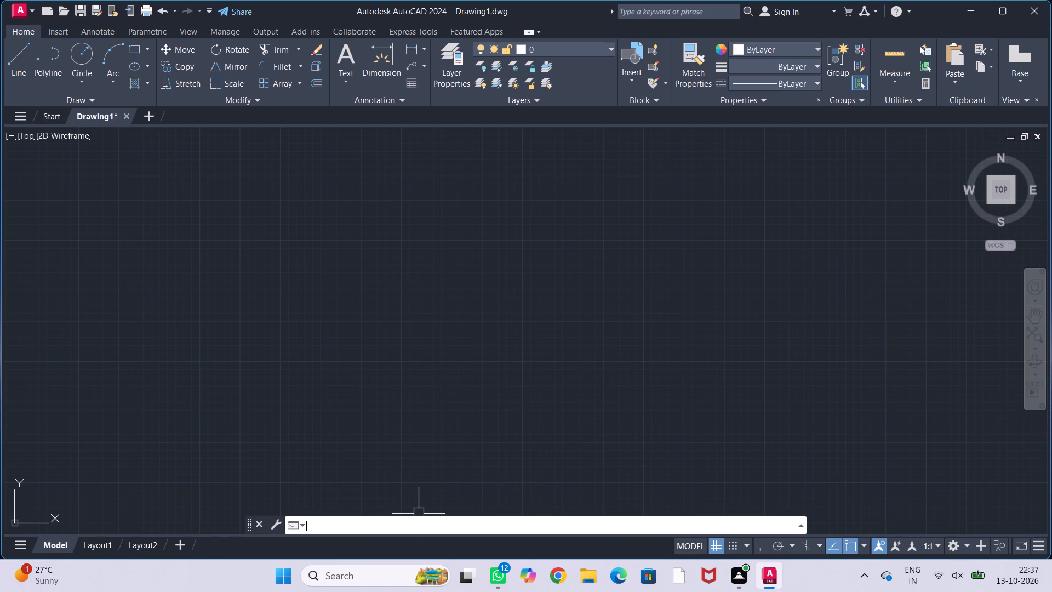
type("dim")
key("s")
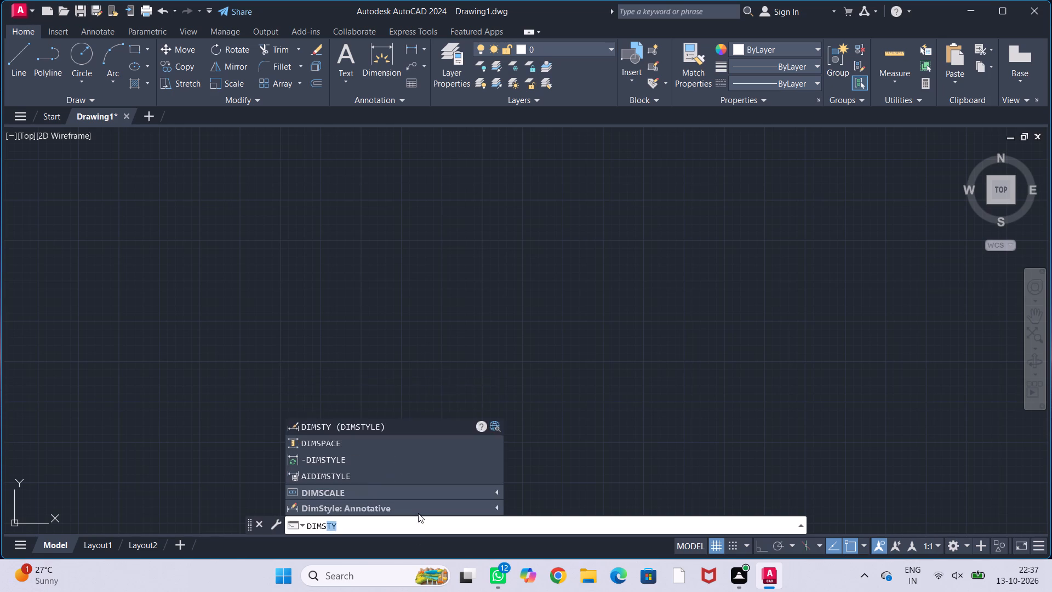
left_click(430, 424)
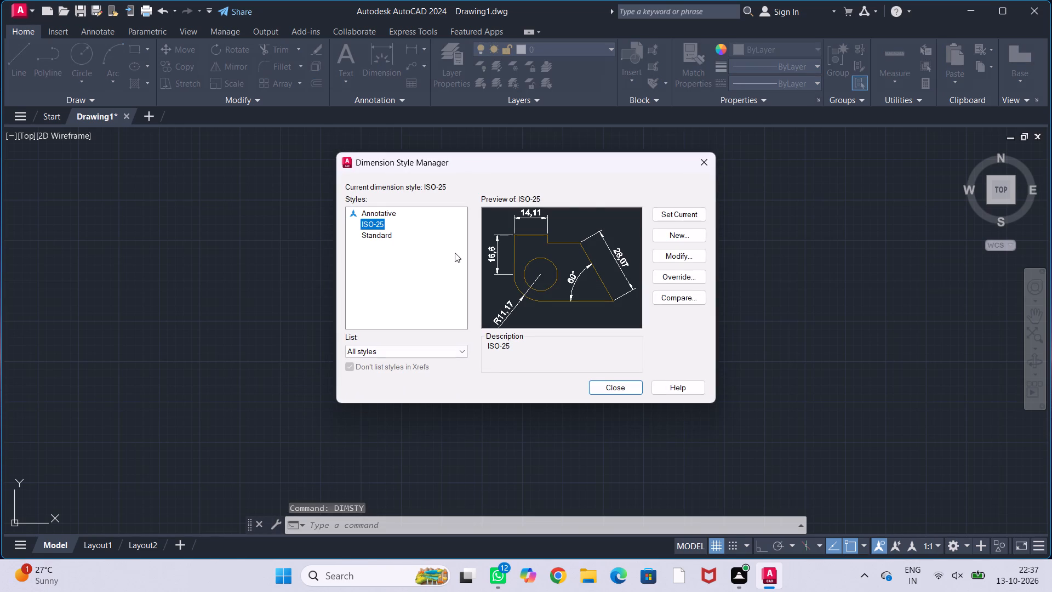
left_click(687, 254)
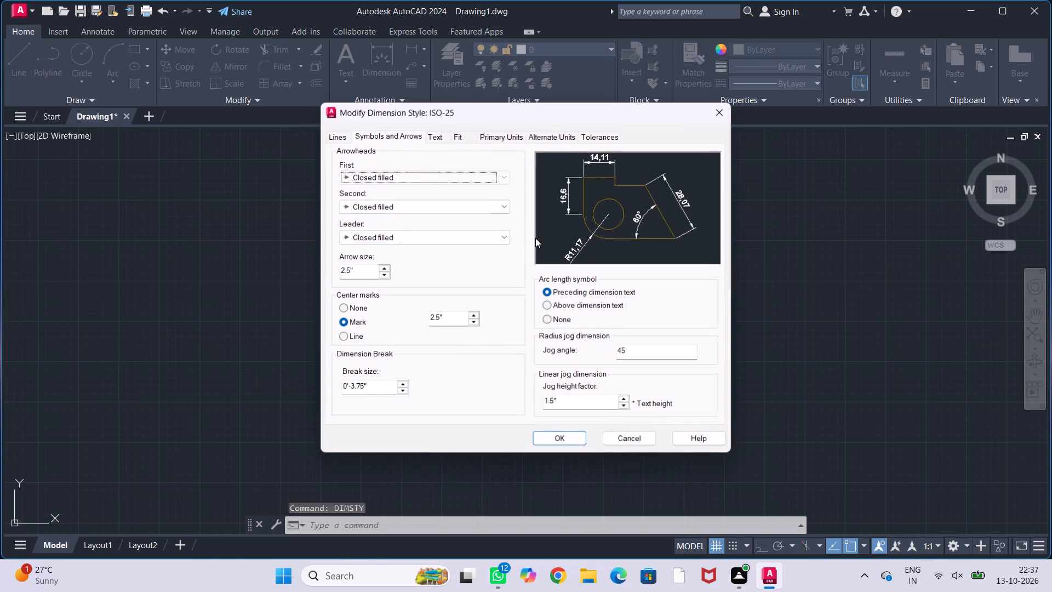
left_click(494, 136)
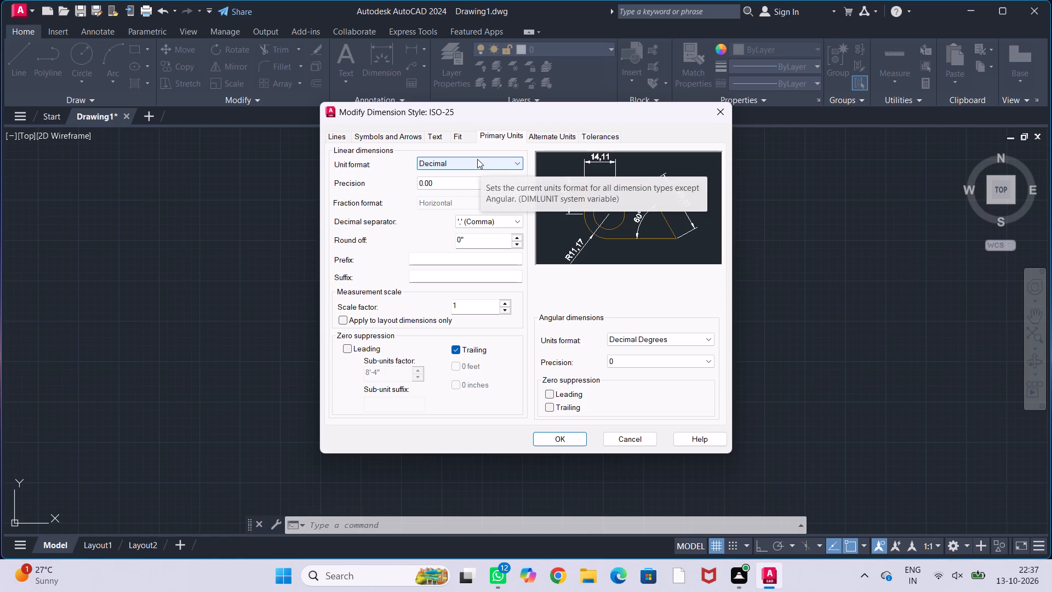
left_click(483, 168)
left_click(483, 190)
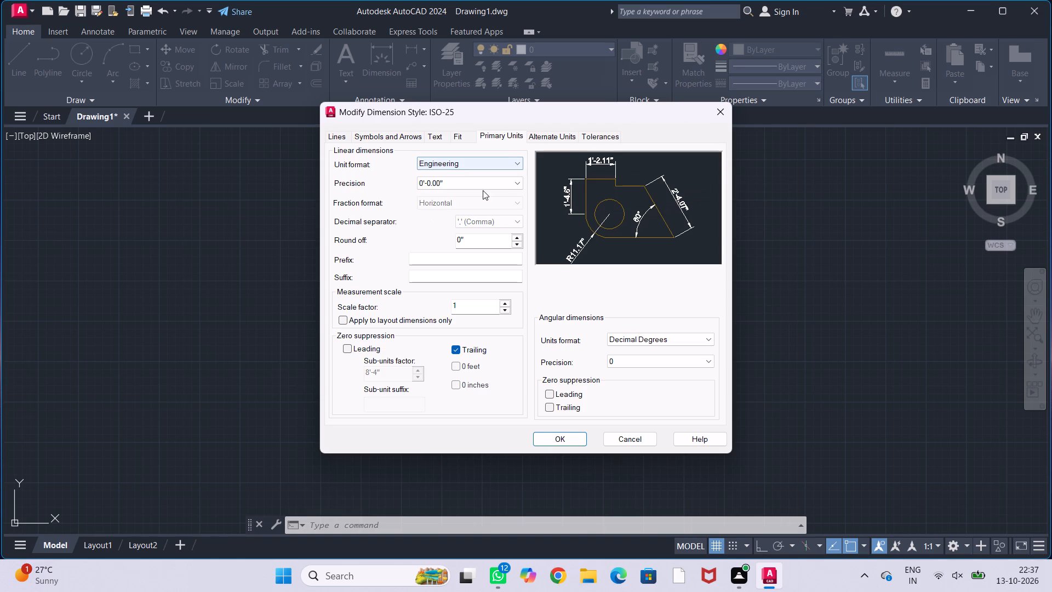
left_click(483, 181)
left_click(481, 200)
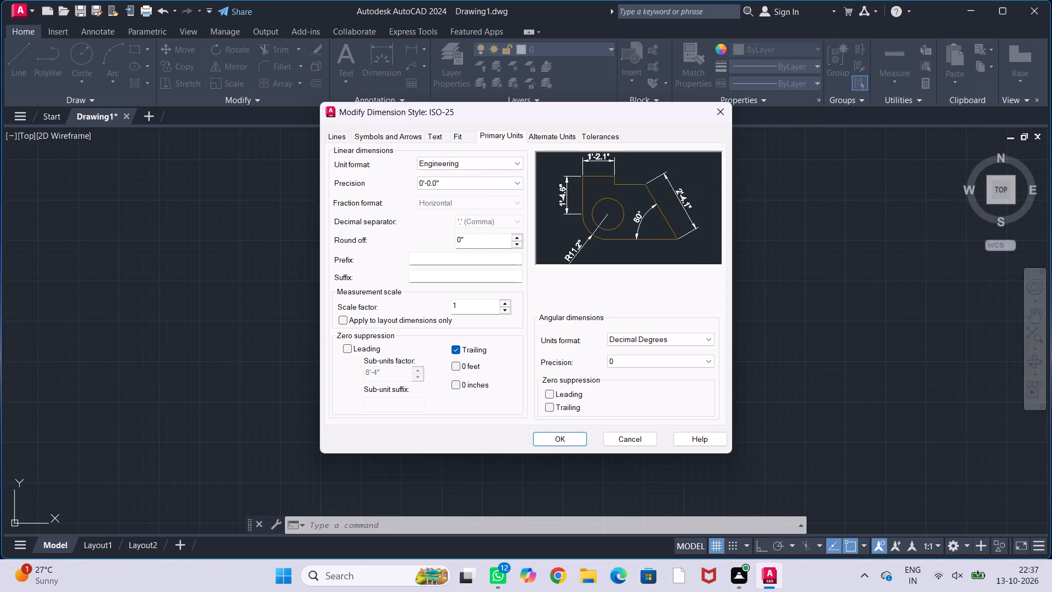
Set the ISO-25 dimension style's text height to 1' and its arrow size to 6".
left_click(428, 137)
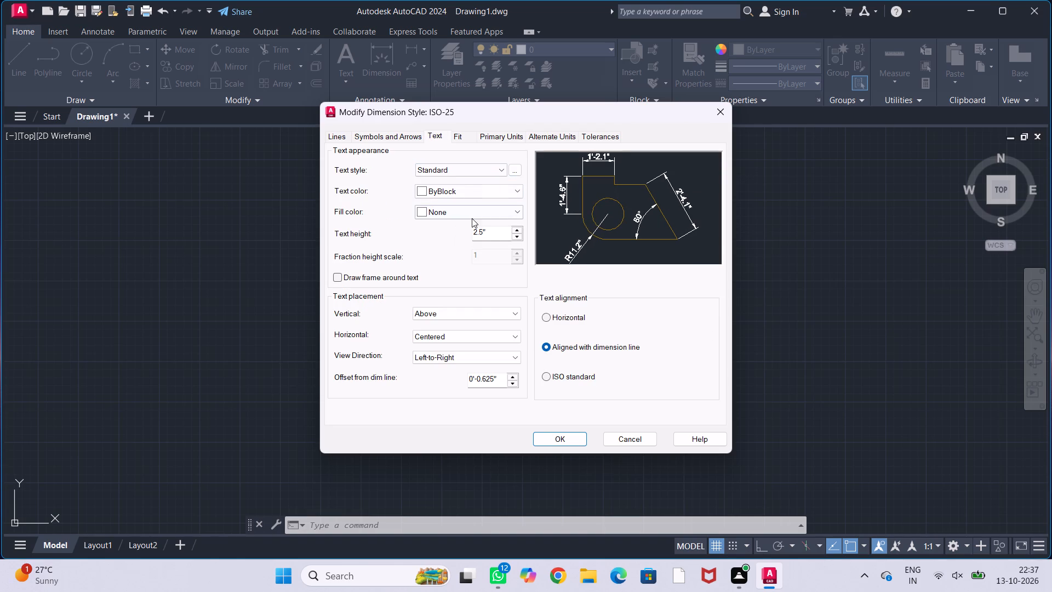
left_click_drag(496, 231, 443, 234)
key("BackSpace")
type("1'")
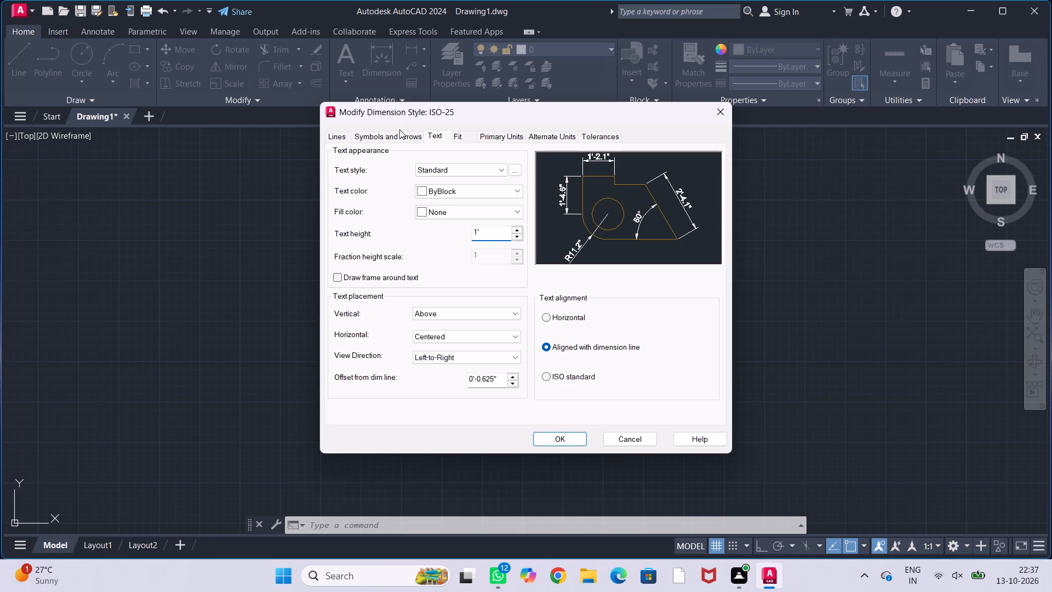
left_click(398, 135)
left_click_drag(356, 271, 298, 271)
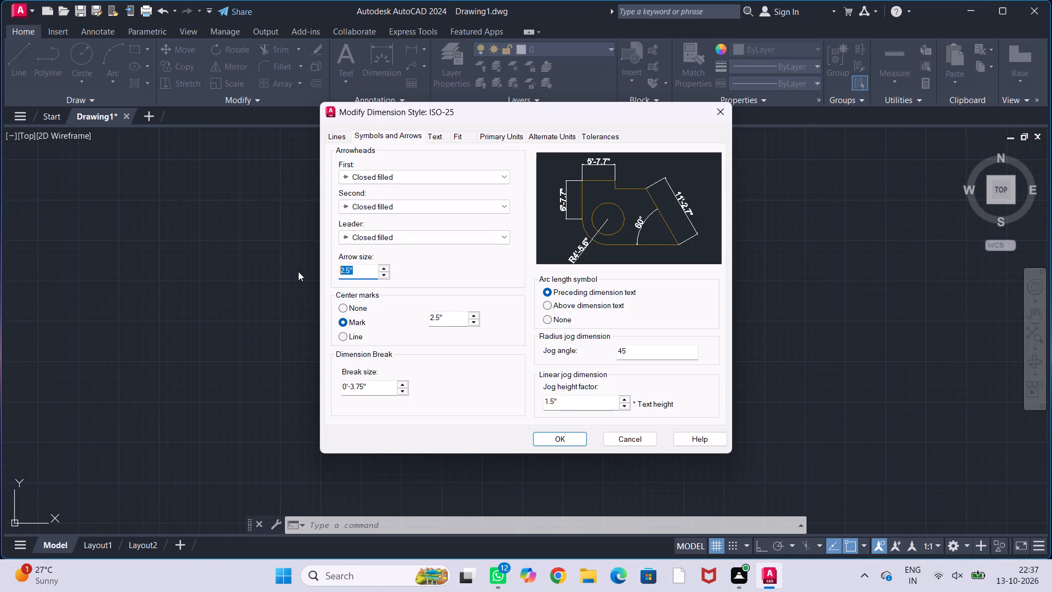
key("BackSpace")
key("6")
key("shift+quotedbl")
left_click(553, 442)
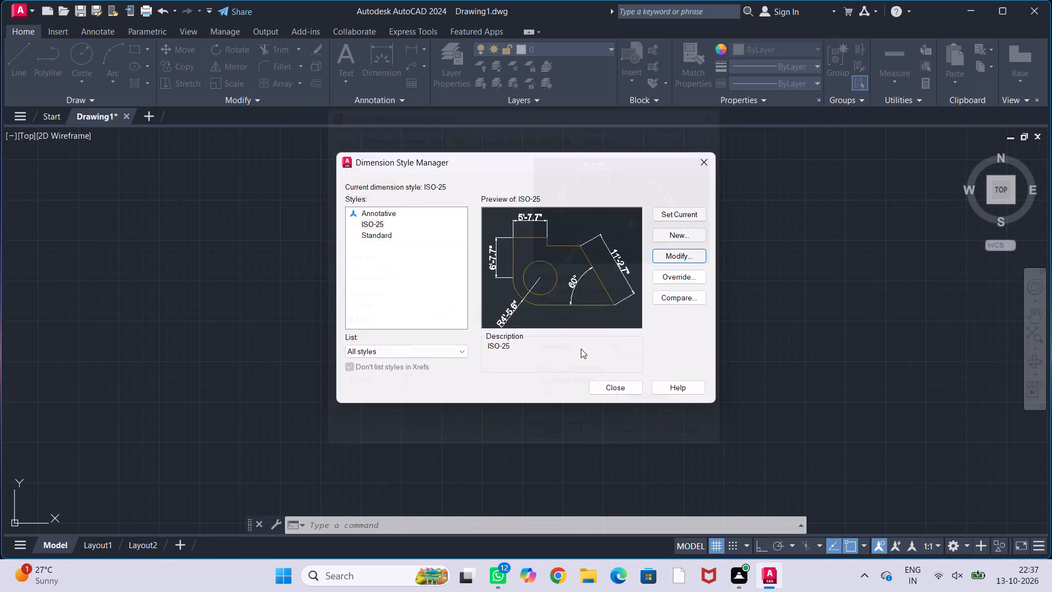
Make ISO-25 the current dimension style and close the style manager.
double_click(669, 213)
left_click(627, 384)
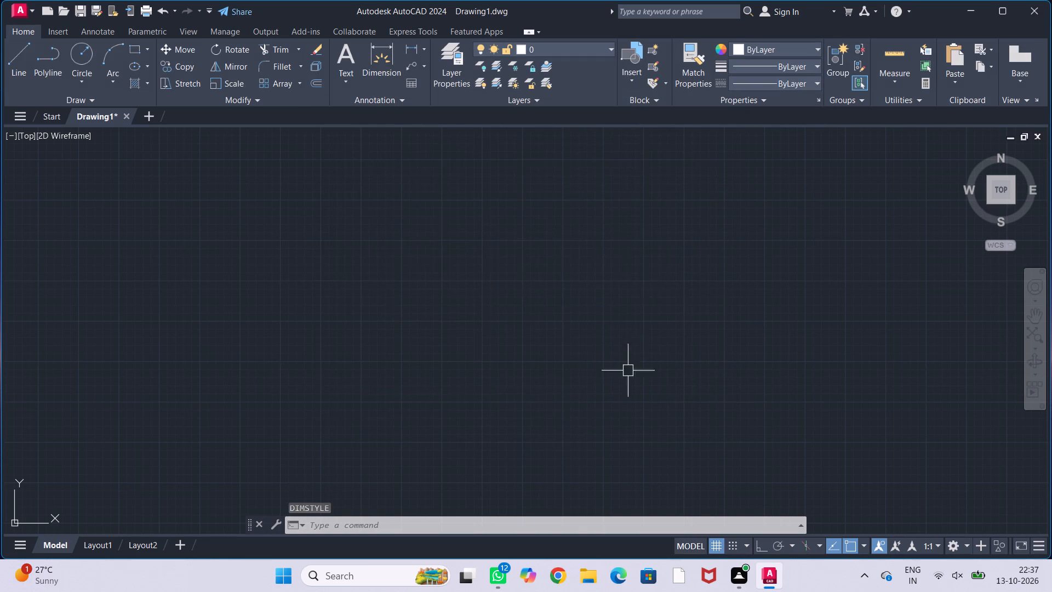
Draw a horizontal line 50' long to the right from a free start point, with Ortho on.
scroll(632, 282, "down", 1)
middle_click_drag(629, 291, 432, 361)
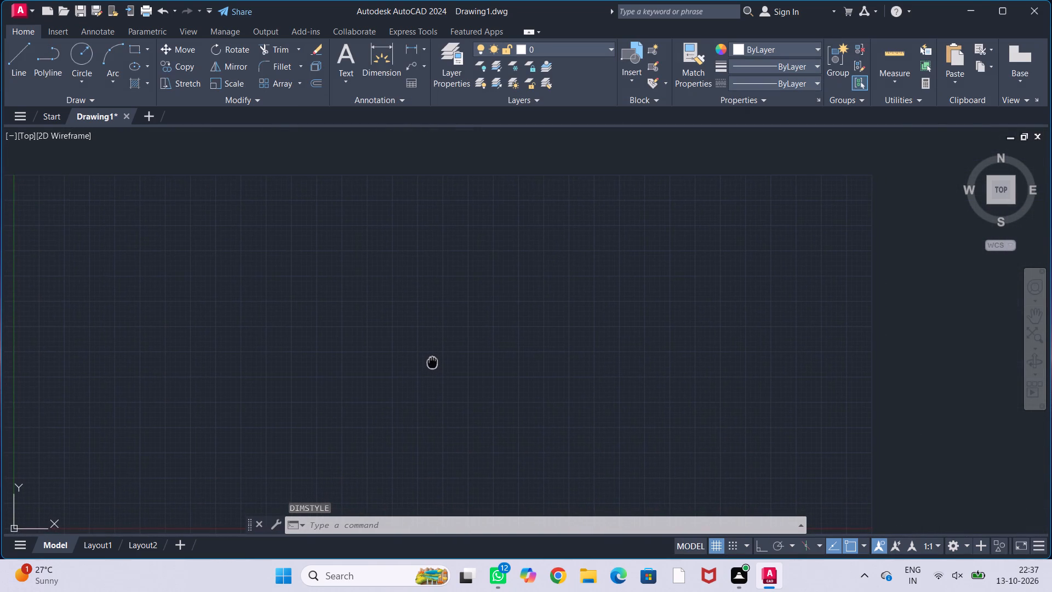
middle_click_drag(432, 361, 432, 359)
key("l")
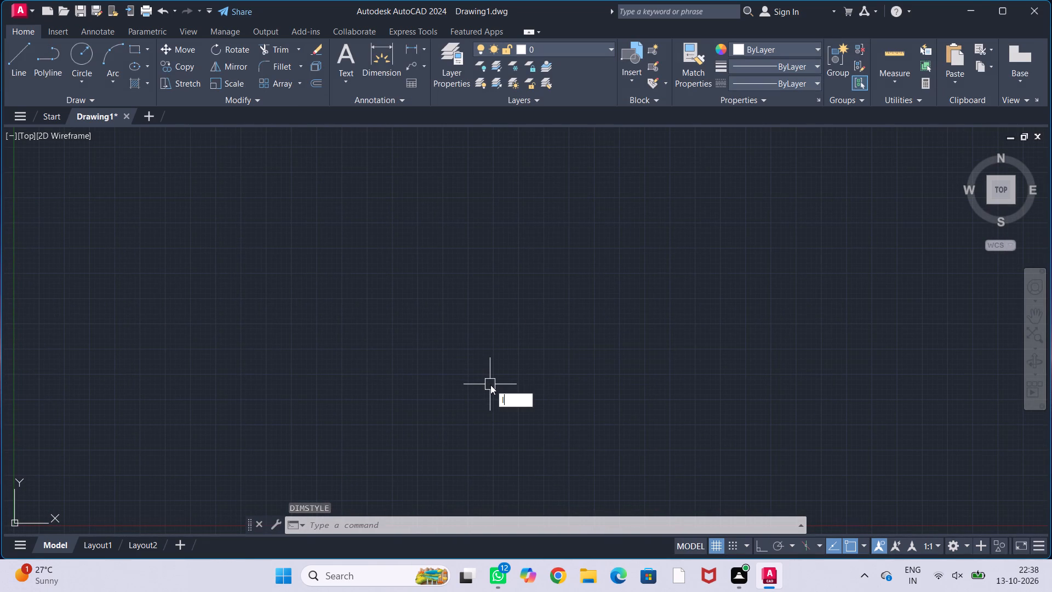
key("Return")
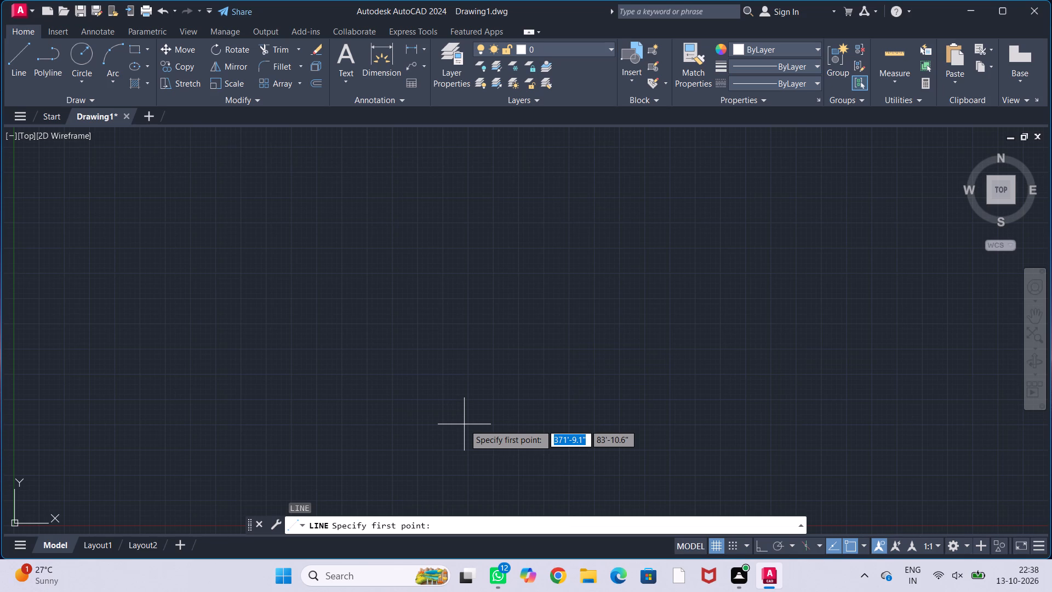
left_click(346, 426)
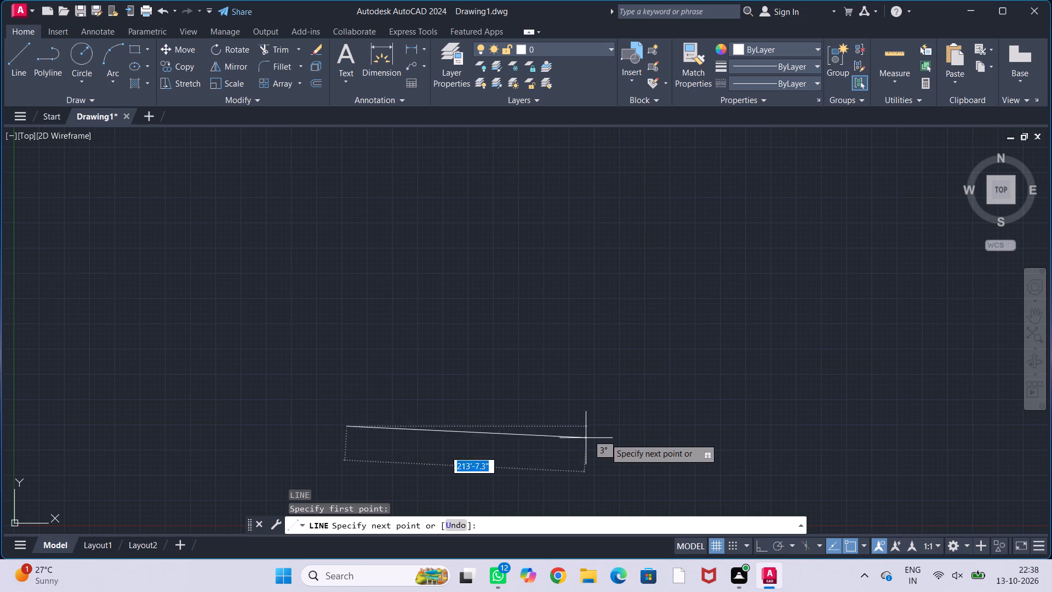
key("F8")
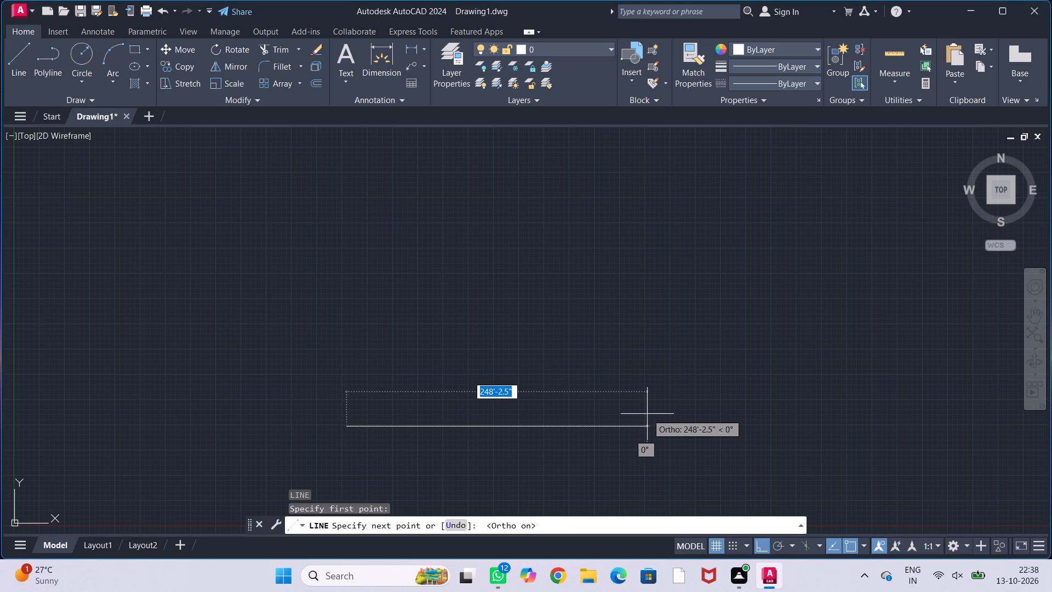
type("50'")
key("Return")
Draw a 45' line straight up from the right end of the 50' base line.
scroll(397, 377, "up", 1)
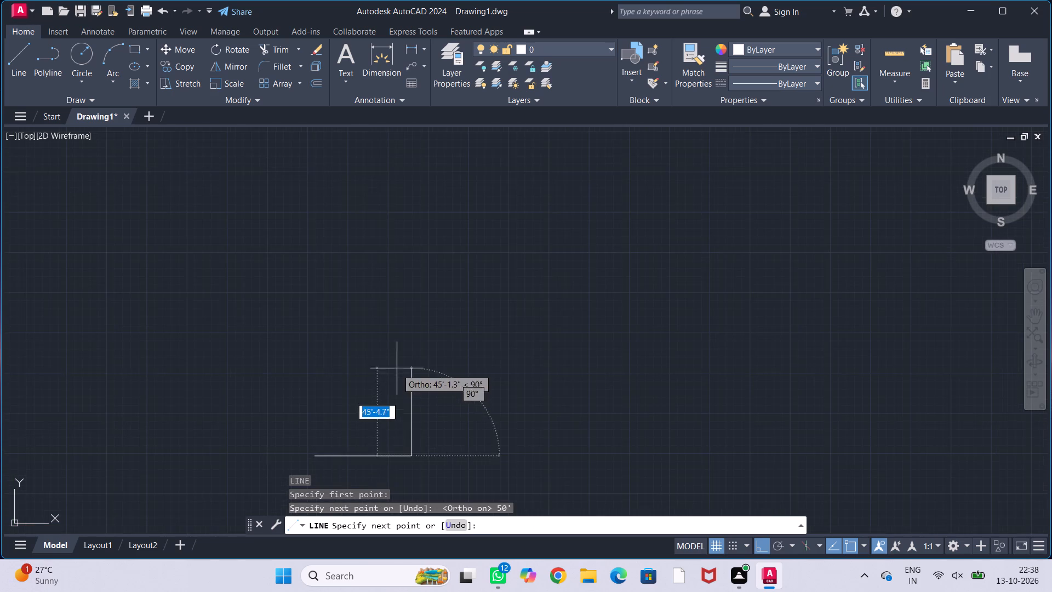
scroll(375, 381, "up", 2)
middle_click_drag(373, 384, 653, 194)
scroll(647, 227, "up", 2)
middle_click_drag(621, 198, 619, 170)
scroll(632, 200, "down", 1)
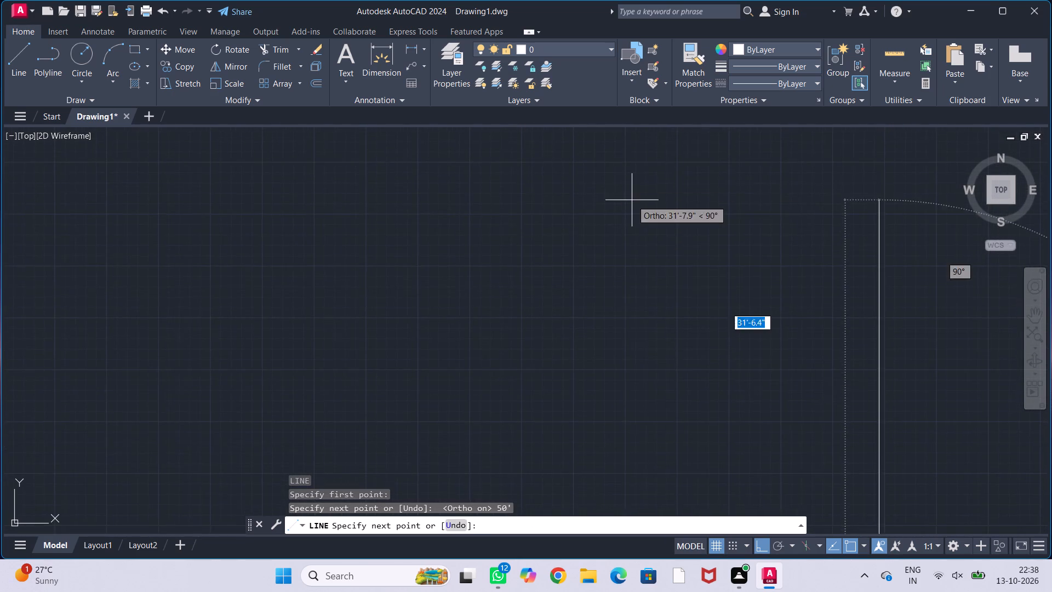
middle_click_drag(647, 226, 619, 212)
scroll(655, 216, "down", 1)
middle_click_drag(665, 198, 634, 263)
scroll(634, 263, "up", 2)
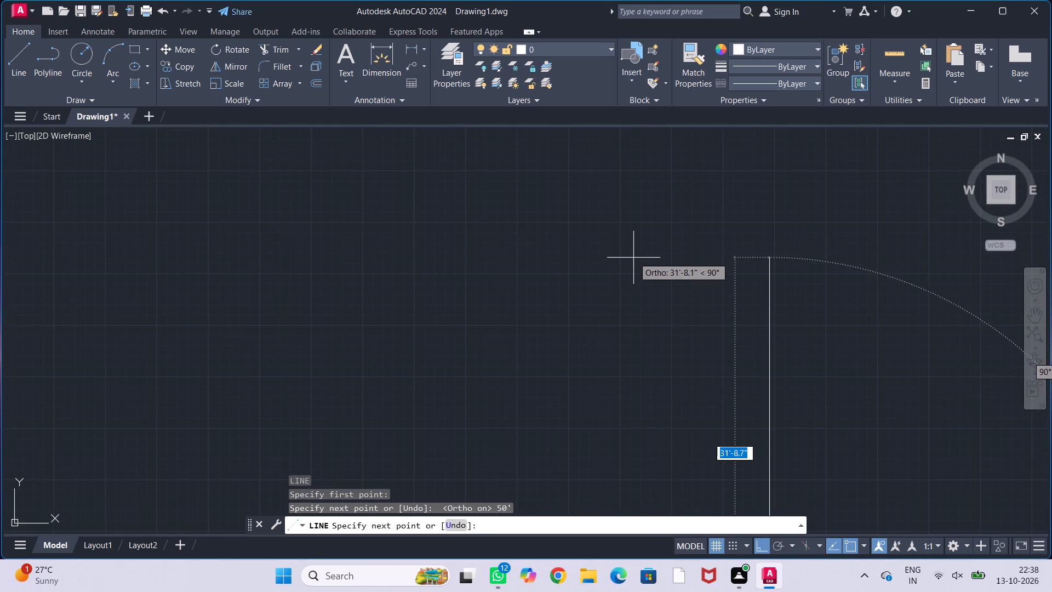
scroll(633, 255, "down", 1)
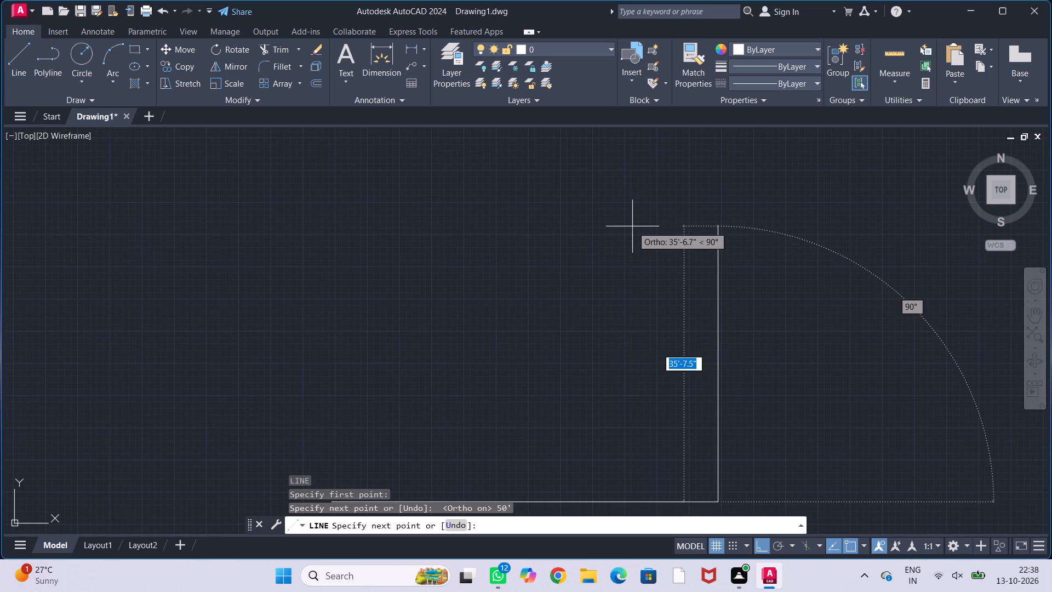
type("45")
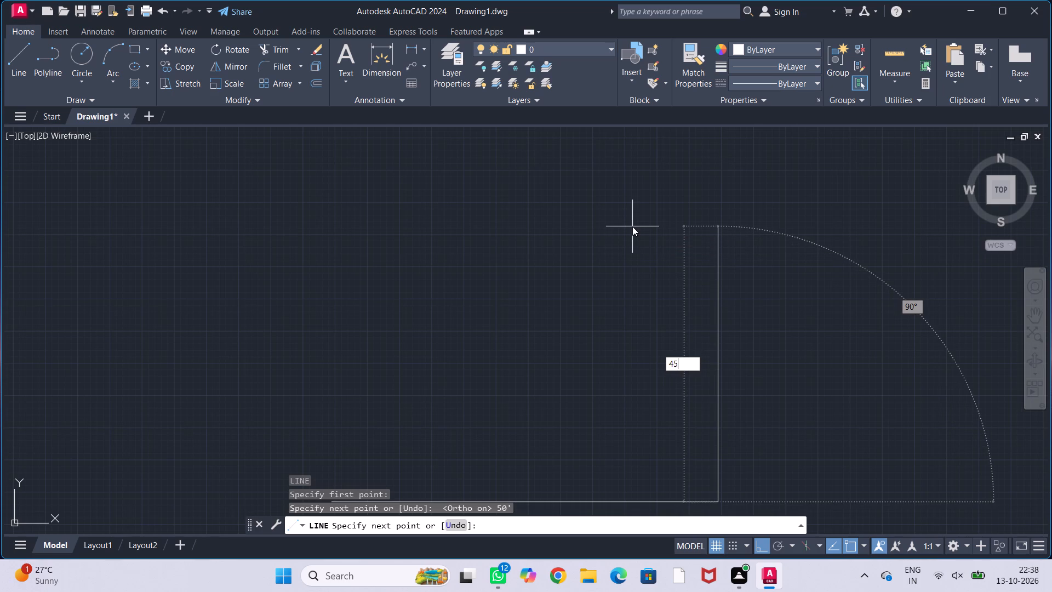
key("apostrophe")
key("Return")
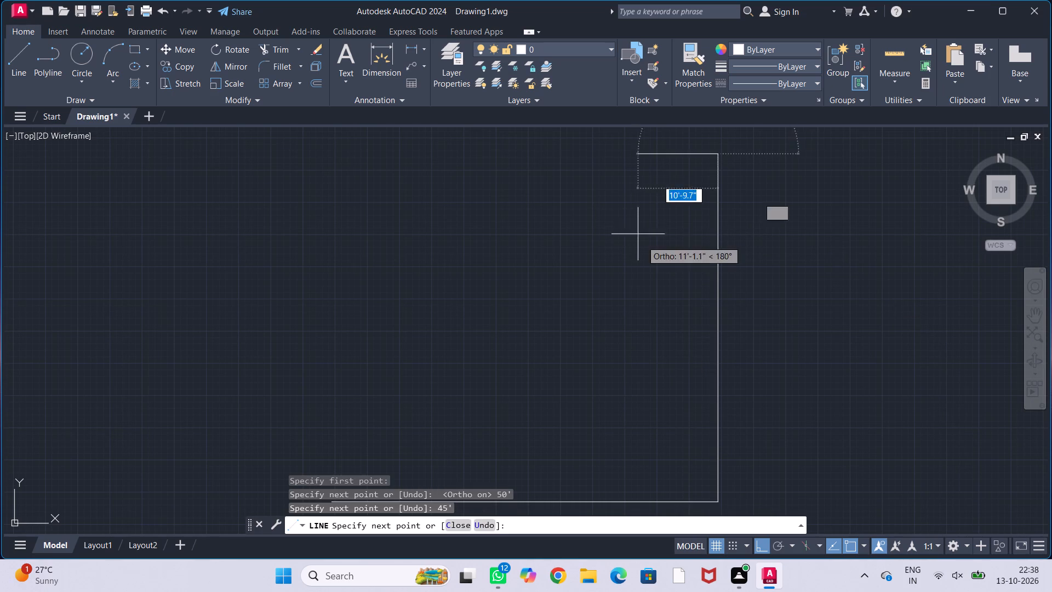
Draw the 50' top line to the left and close the outline down to the base line's start point.
scroll(447, 252, "down", 2)
scroll(431, 244, "up", 2)
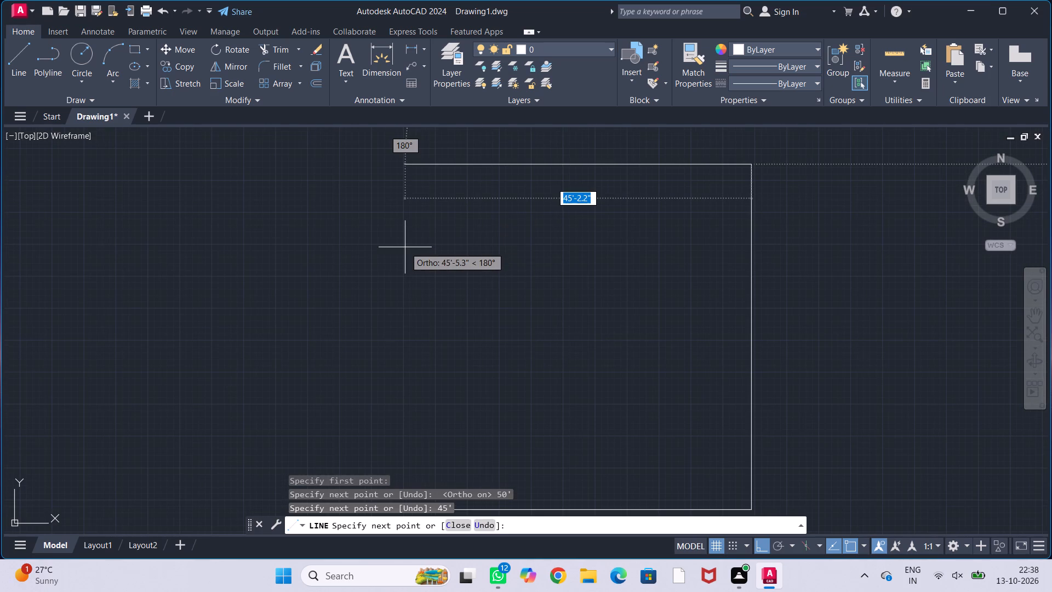
type("50'")
key("Return")
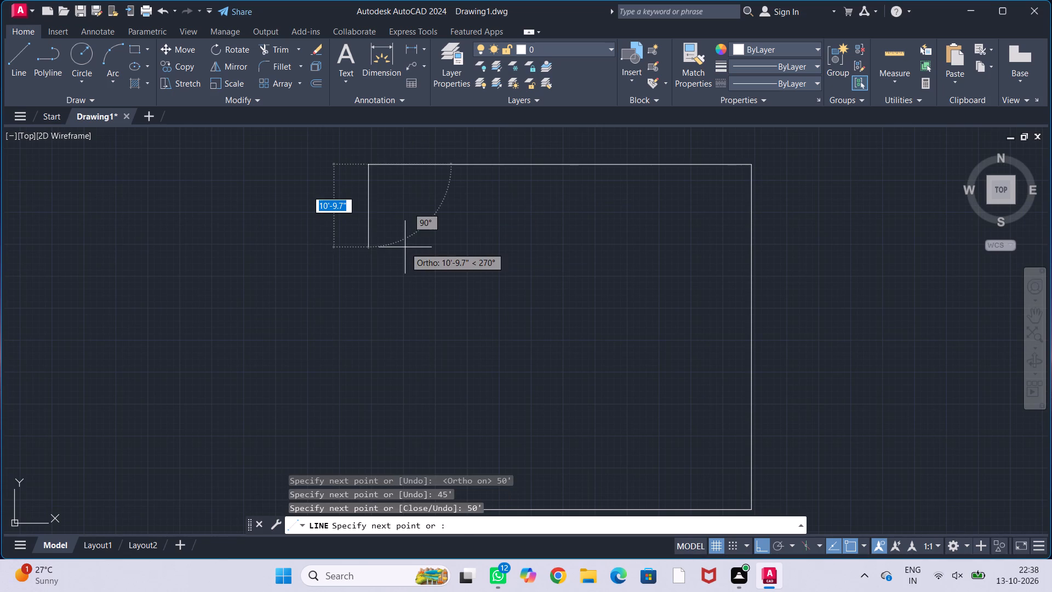
scroll(393, 311, "down", 1)
middle_click_drag(414, 247, 415, 239)
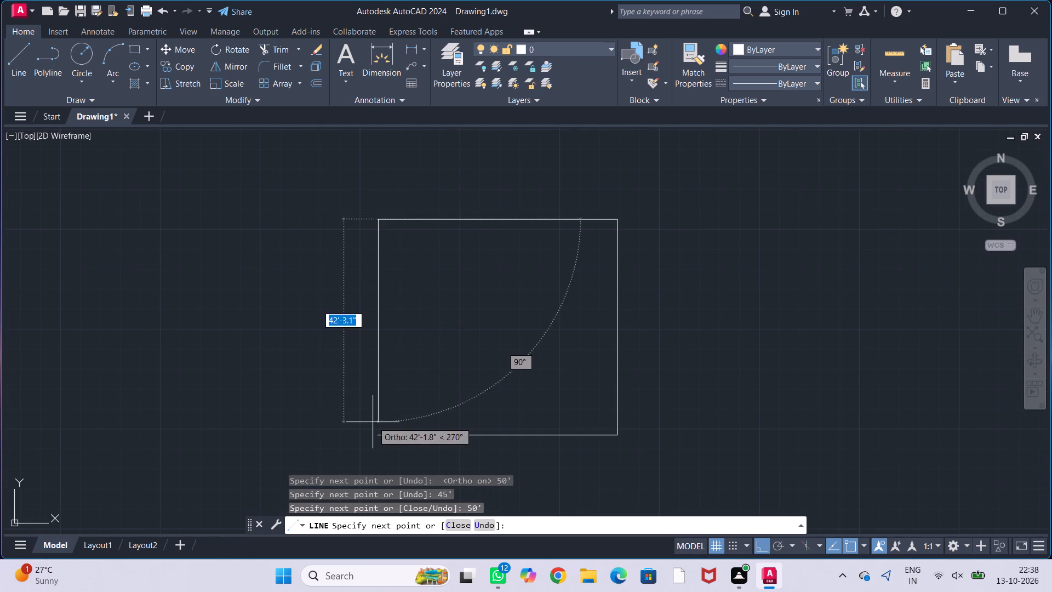
left_click(378, 432)
key("Escape")
key("Escape")
key("Escape")
key("Escape")
key("Escape")
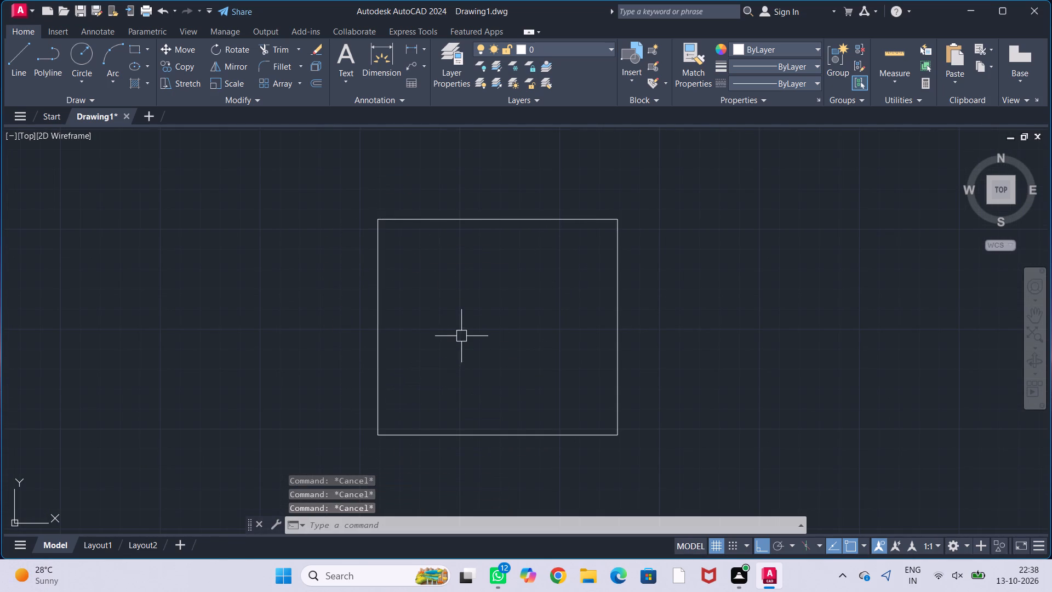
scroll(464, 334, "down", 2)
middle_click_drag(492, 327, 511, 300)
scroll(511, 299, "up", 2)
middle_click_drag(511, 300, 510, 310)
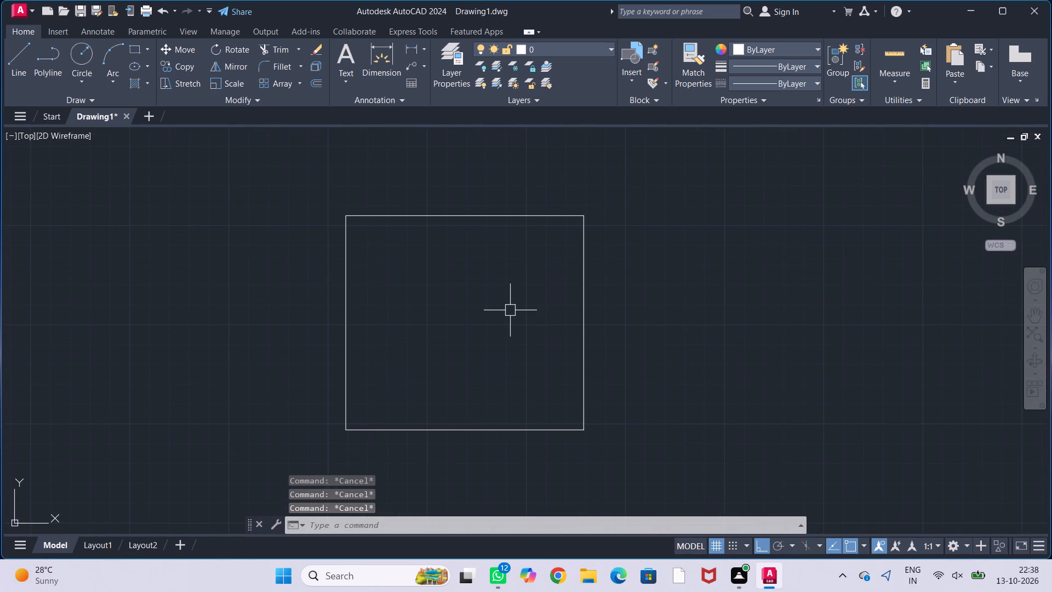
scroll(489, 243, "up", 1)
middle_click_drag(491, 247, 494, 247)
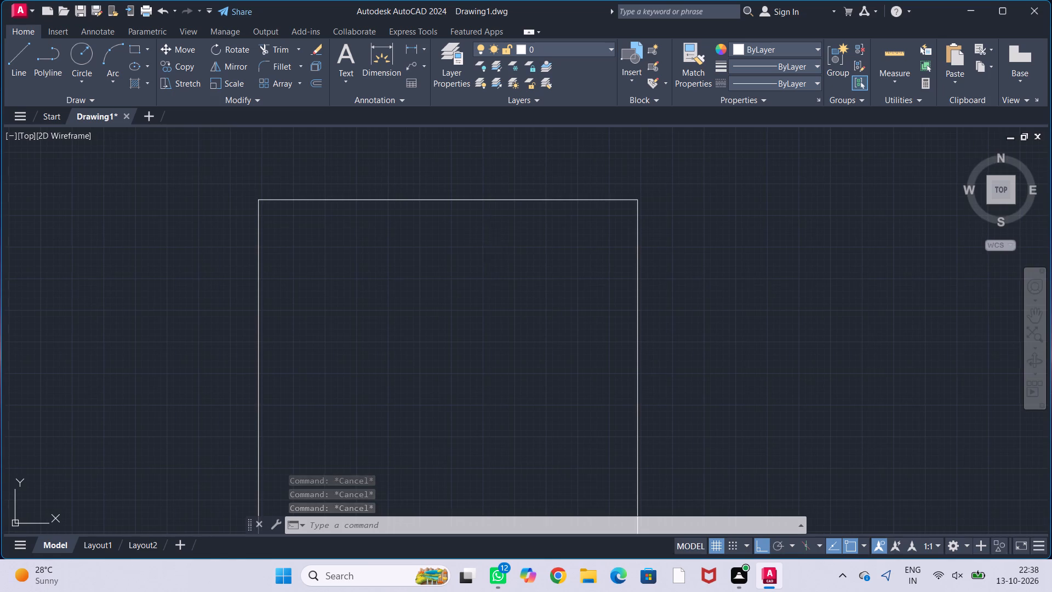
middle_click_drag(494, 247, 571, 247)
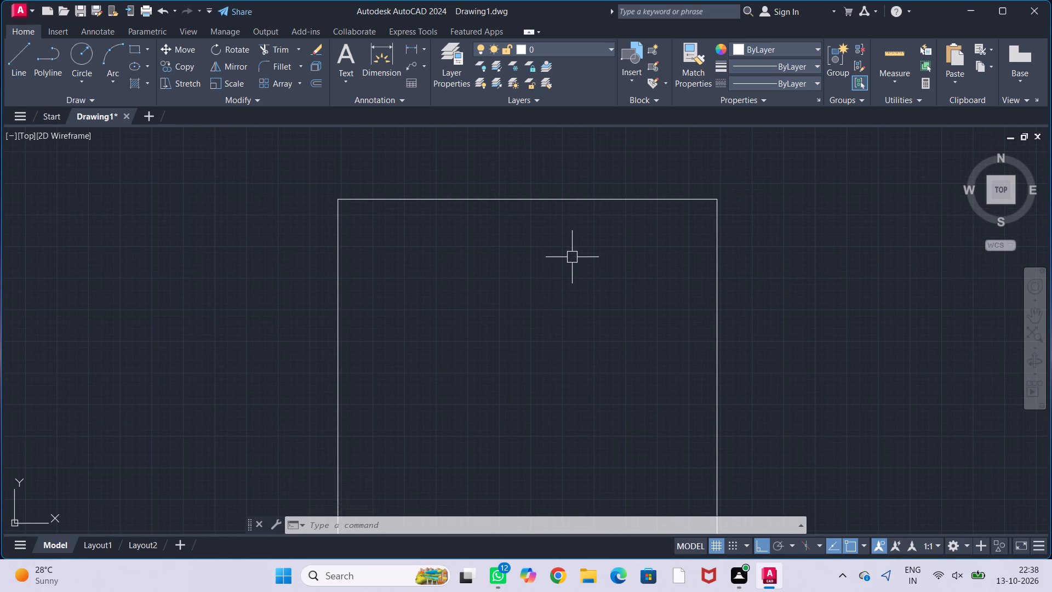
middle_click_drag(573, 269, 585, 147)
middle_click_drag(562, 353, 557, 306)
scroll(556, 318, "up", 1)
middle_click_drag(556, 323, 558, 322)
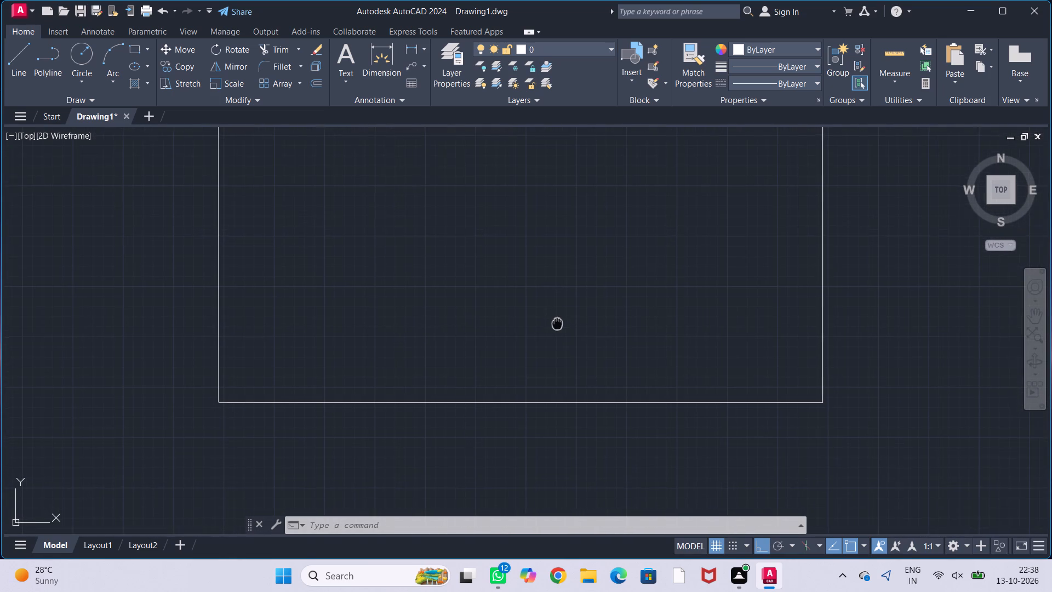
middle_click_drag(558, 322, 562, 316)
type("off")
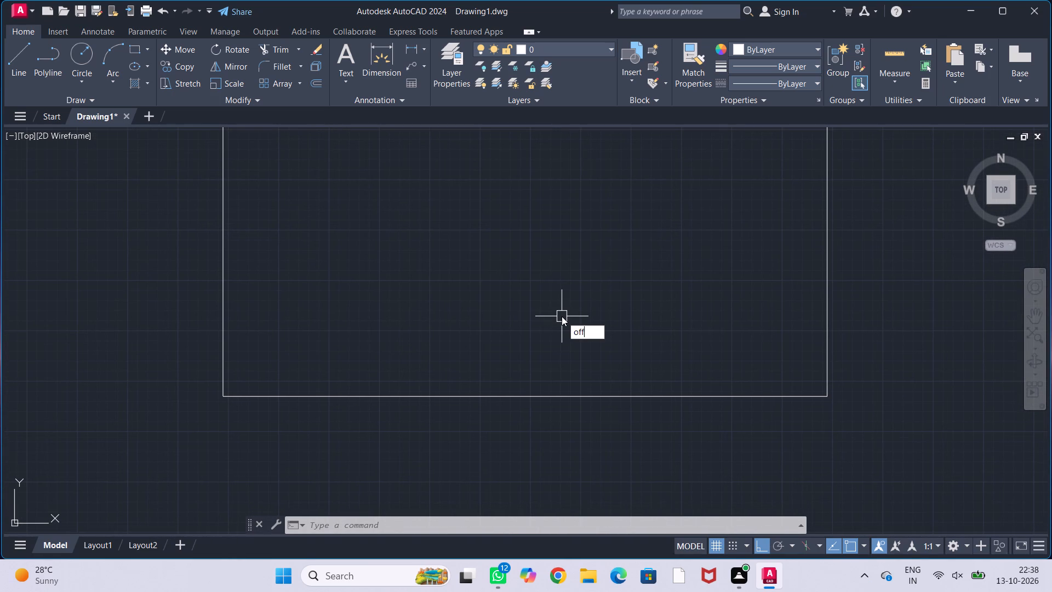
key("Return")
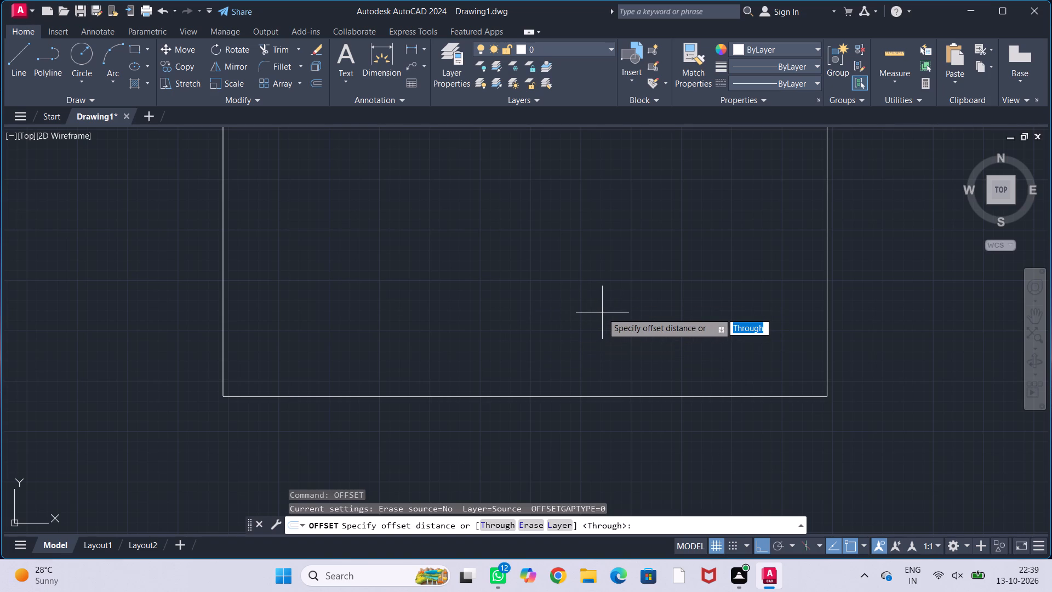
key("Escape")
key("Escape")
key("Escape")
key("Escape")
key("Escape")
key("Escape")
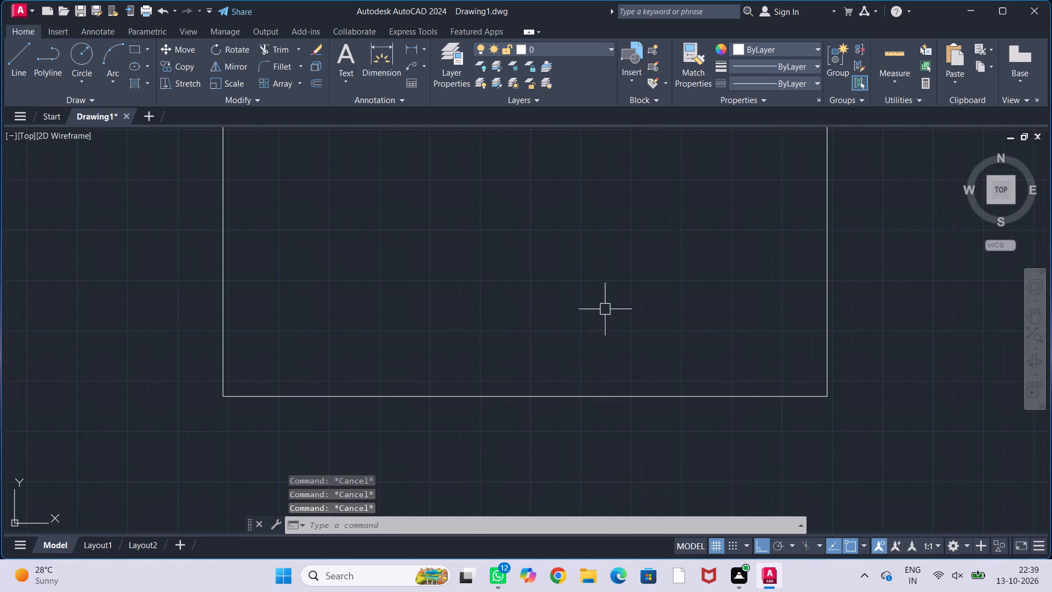
Offset the outline's top and bottom lines 3' inward.
middle_click_drag(613, 296, 607, 340)
middle_click_drag(614, 325, 598, 360)
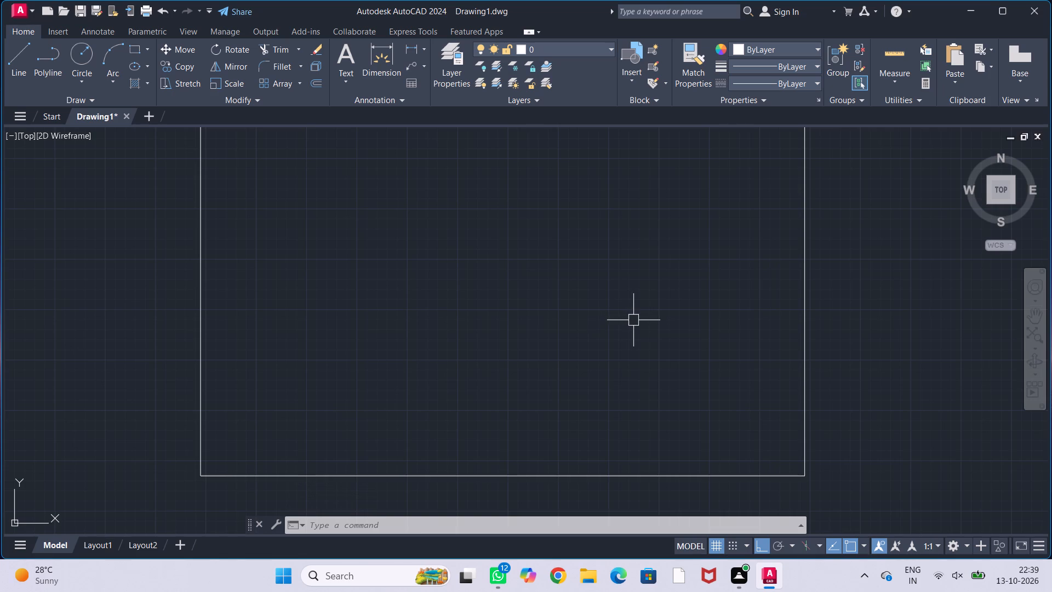
middle_click_drag(633, 320, 605, 354)
middle_click_drag(607, 335, 593, 377)
scroll(592, 336, "down", 2)
middle_click_drag(593, 304, 592, 339)
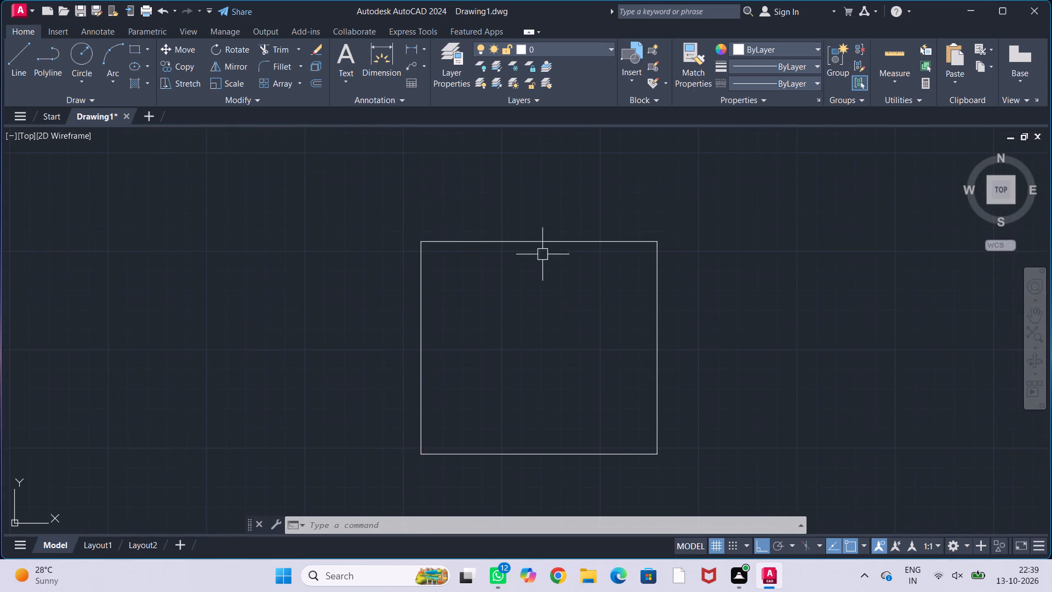
scroll(536, 238, "up", 2)
middle_click_drag(523, 274, 564, 246)
type("off")
key("Return")
type("3'")
key("Return")
left_click_drag(580, 218, 580, 228)
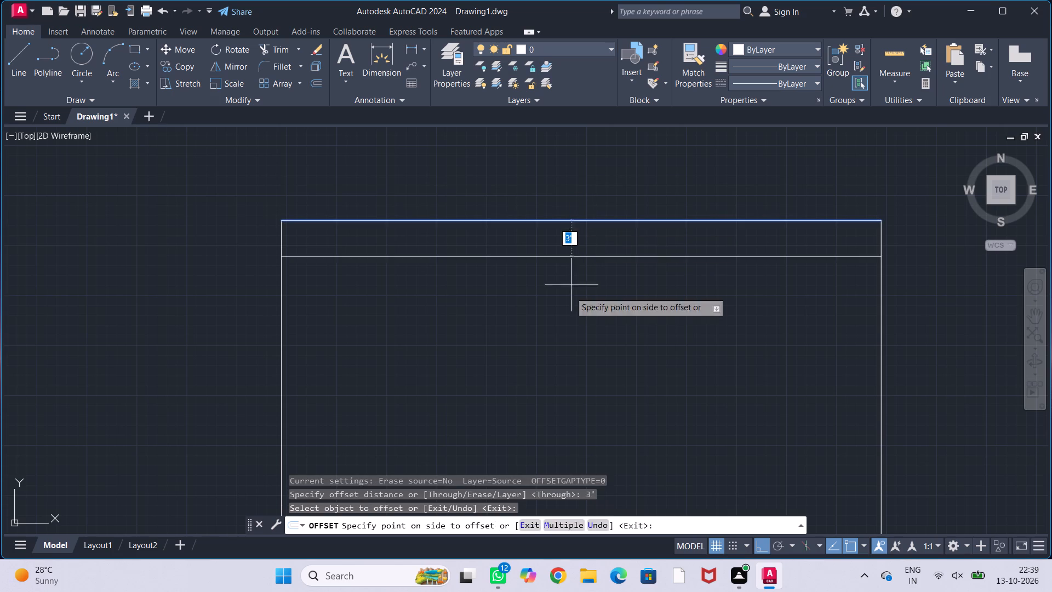
left_click(568, 318)
scroll(581, 253, "down", 2)
middle_click_drag(597, 355, 564, 288)
left_click(553, 388)
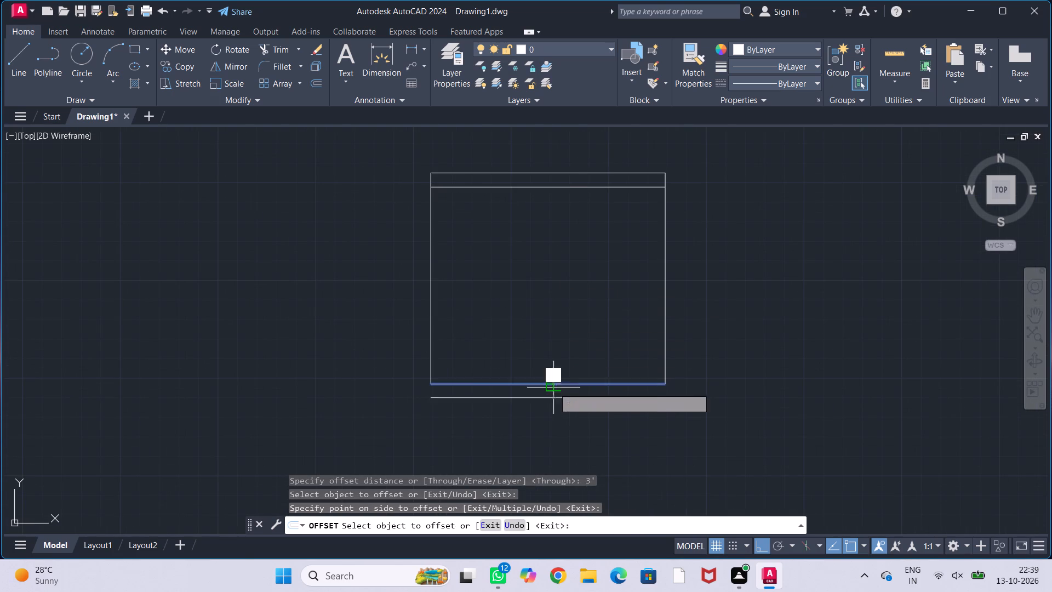
left_click(558, 329)
key("Escape")
key("Escape")
key("Escape")
key("Escape")
Offset the outline's left and right lines 5' inward.
type("off")
key("Return")
type("5'")
key("Return")
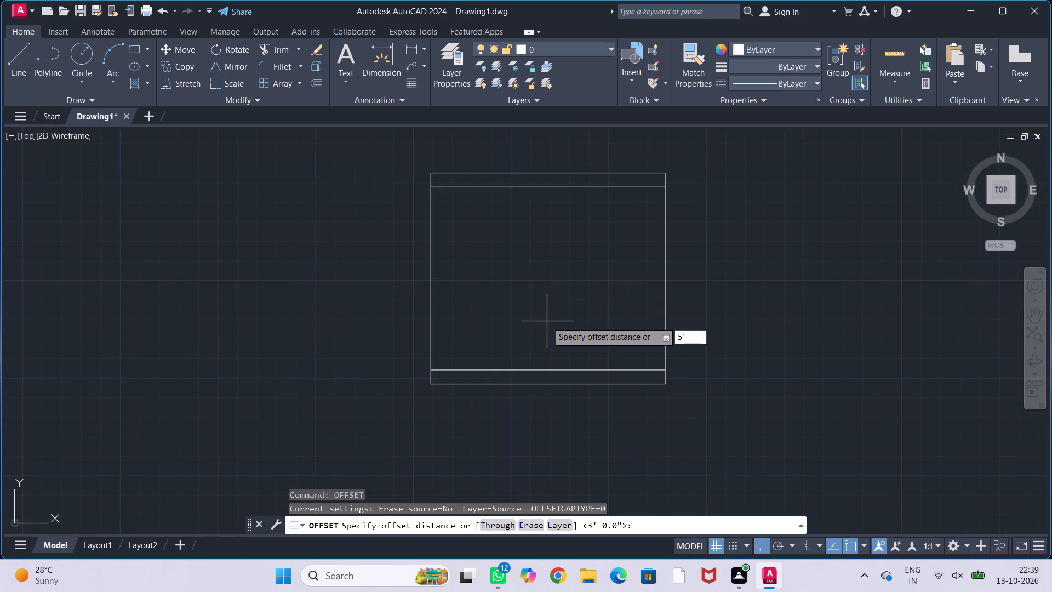
left_click(427, 312)
left_click(506, 308)
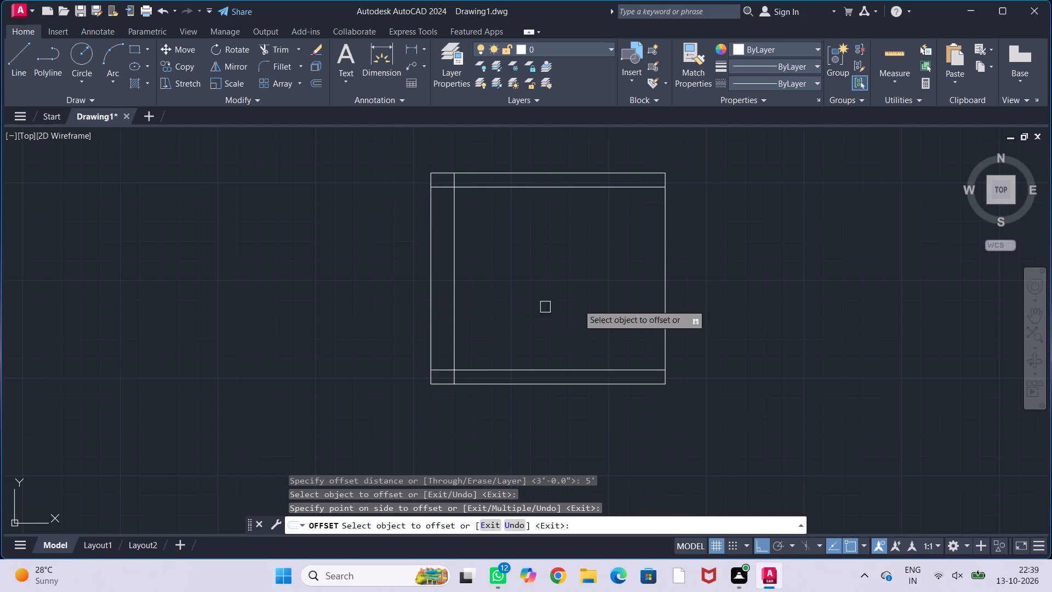
left_click(662, 299)
left_click(599, 309)
key("Escape")
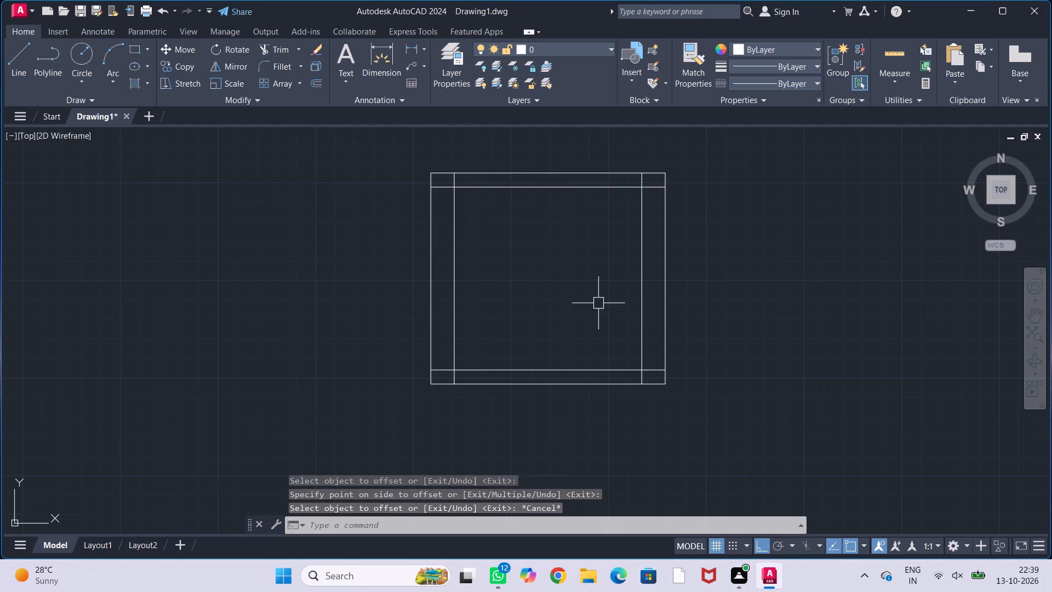
key("Escape")
key("Escape")
key("Escape")
key("Escape")
Trim the overlapping ends of the offset lines at the upper left and upper right corners of the inner rectangle.
middle_click_drag(588, 263, 589, 263)
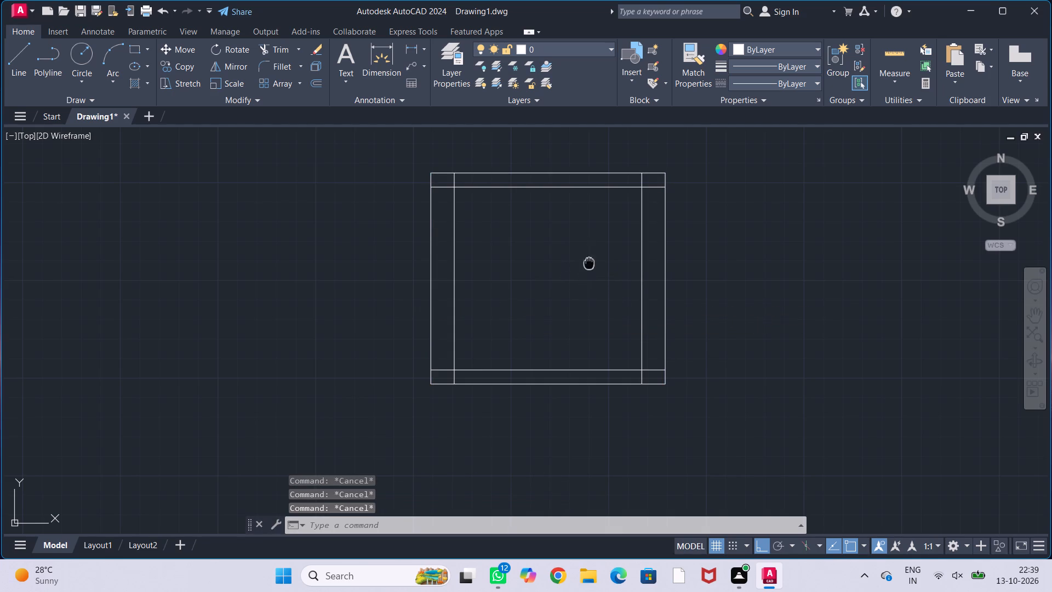
middle_click_drag(589, 263, 590, 299)
scroll(511, 282, "up", 1)
middle_click_drag(511, 283, 511, 314)
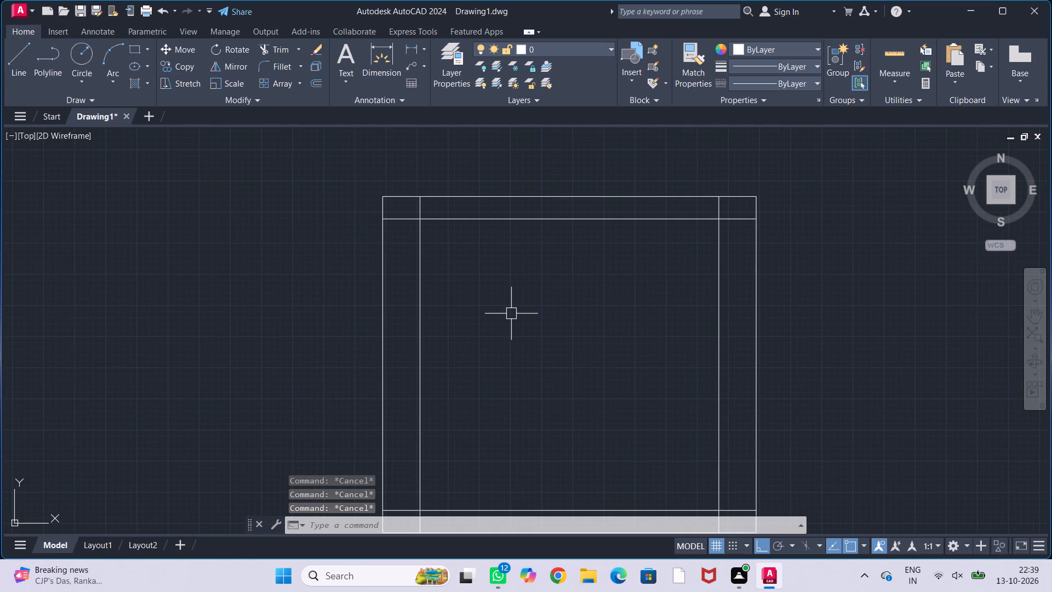
type("tr")
key("Return")
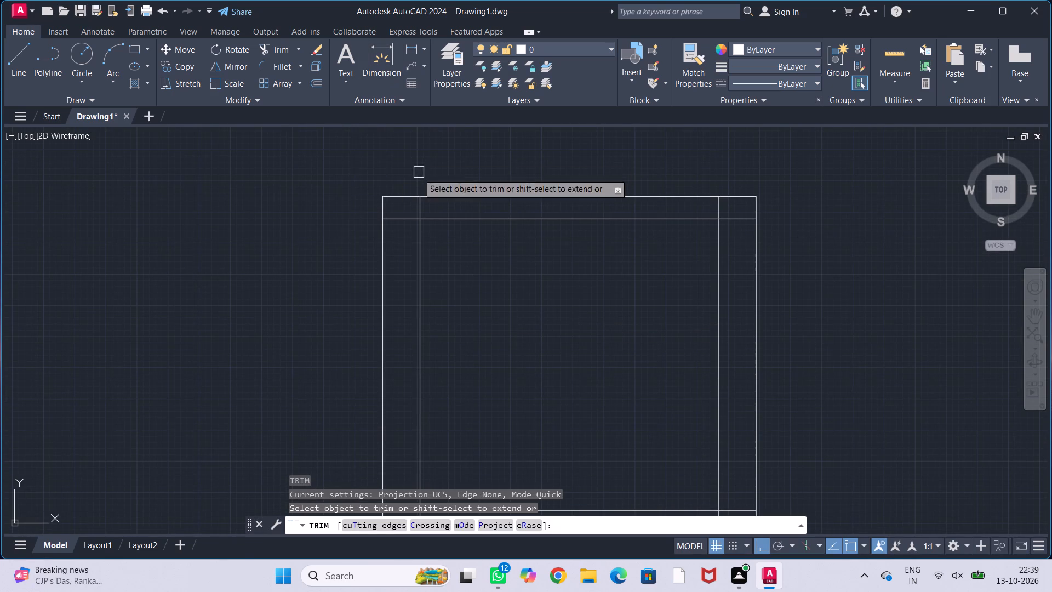
scroll(392, 215, "up", 2)
left_click_drag(492, 198, 410, 202)
left_click_drag(407, 195, 413, 274)
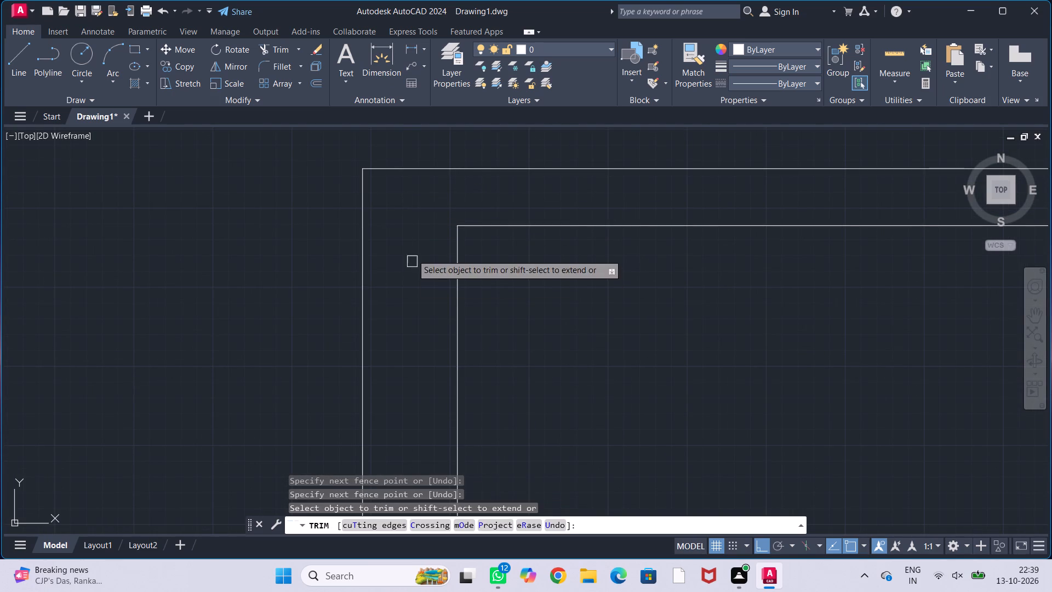
scroll(410, 240, "down", 2)
middle_click_drag(573, 286, 383, 272)
scroll(552, 213, "up", 2)
left_click_drag(479, 196, 568, 213)
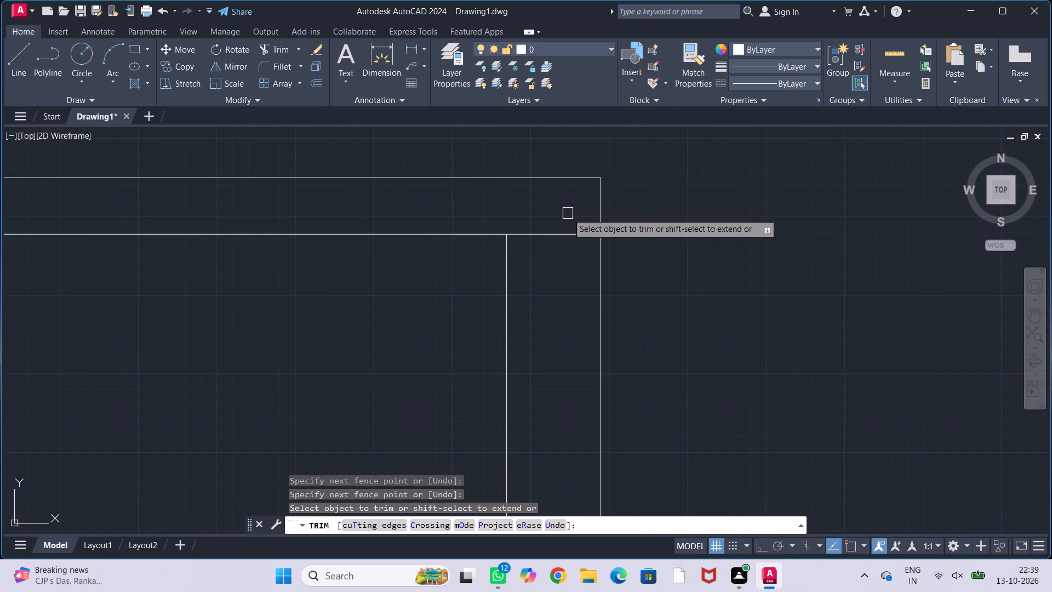
left_click_drag(568, 213, 570, 295)
Trim the overlapping ends of the offset lines at the lower left and lower right corners of the inner rectangle.
scroll(562, 264, "down", 2)
middle_click_drag(547, 283, 622, 162)
middle_click_drag(525, 295, 564, 232)
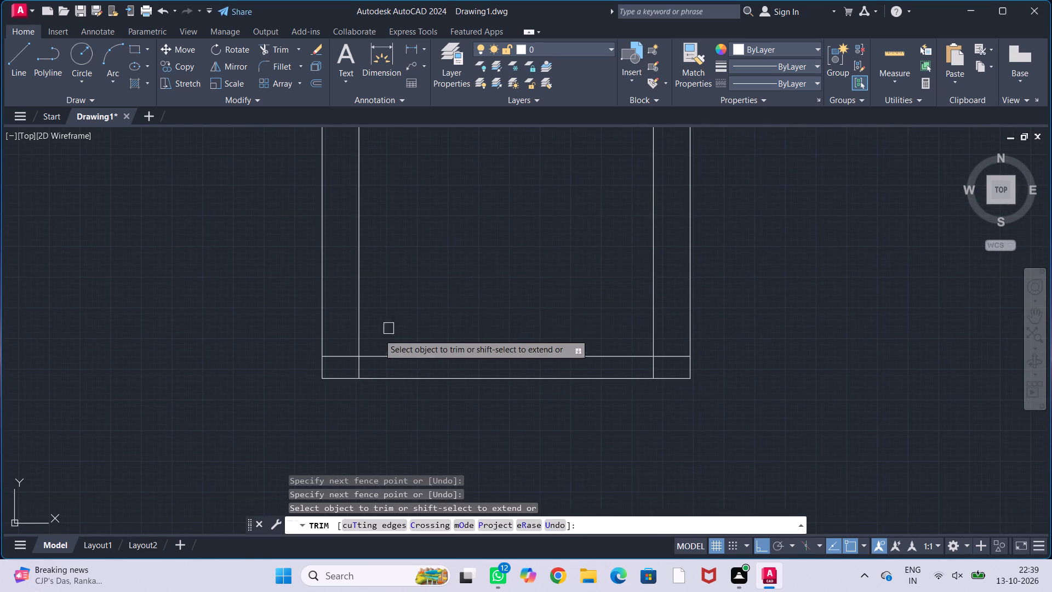
scroll(358, 356, "up", 2)
left_click_drag(299, 331, 302, 372)
left_click_drag(302, 373, 407, 392)
scroll(404, 389, "down", 1)
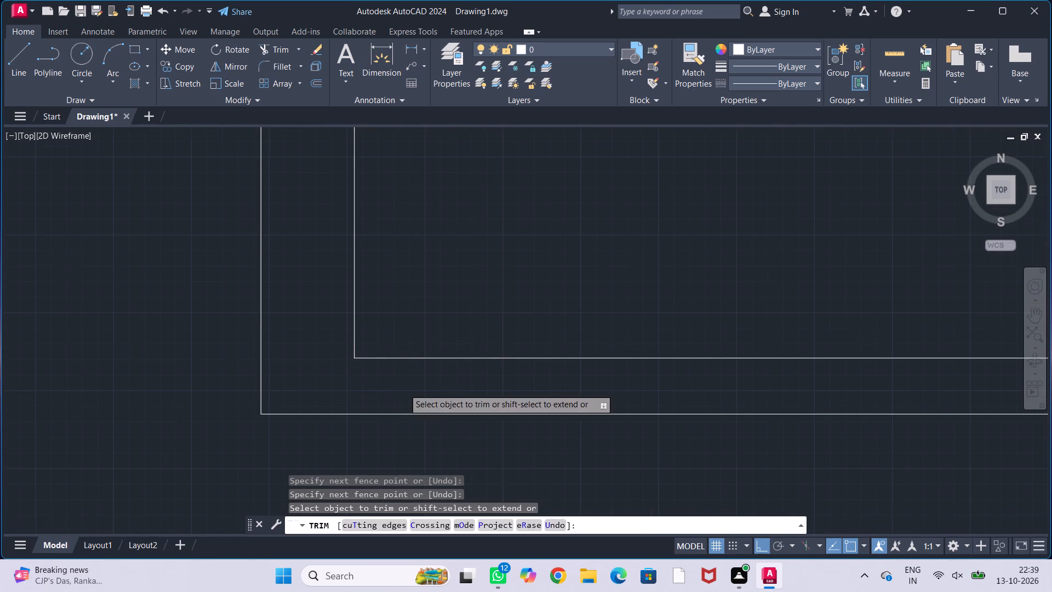
middle_click_drag(557, 378, 355, 364)
middle_click_drag(615, 377, 484, 367)
scroll(545, 355, "up", 2)
left_click_drag(543, 302, 543, 369)
left_click_drag(484, 382, 340, 379)
scroll(356, 380, "down", 2)
middle_click_drag(430, 329, 461, 342)
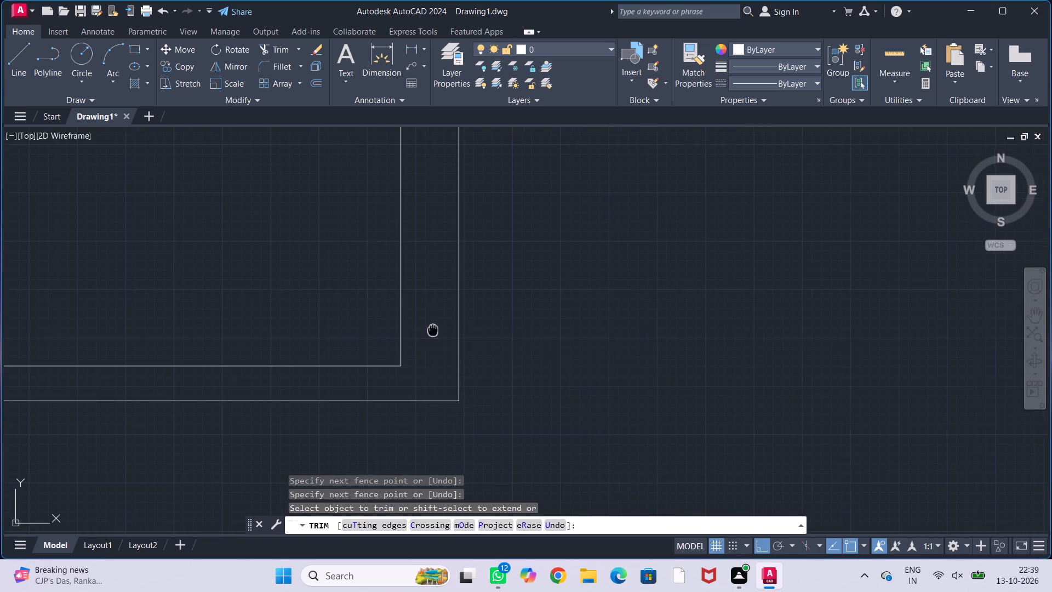
middle_click_drag(461, 342, 719, 390)
scroll(731, 377, "down", 2)
middle_click_drag(622, 307, 562, 392)
scroll(572, 334, "up", 1)
middle_click_drag(581, 357, 556, 305)
scroll(569, 336, "up", 1)
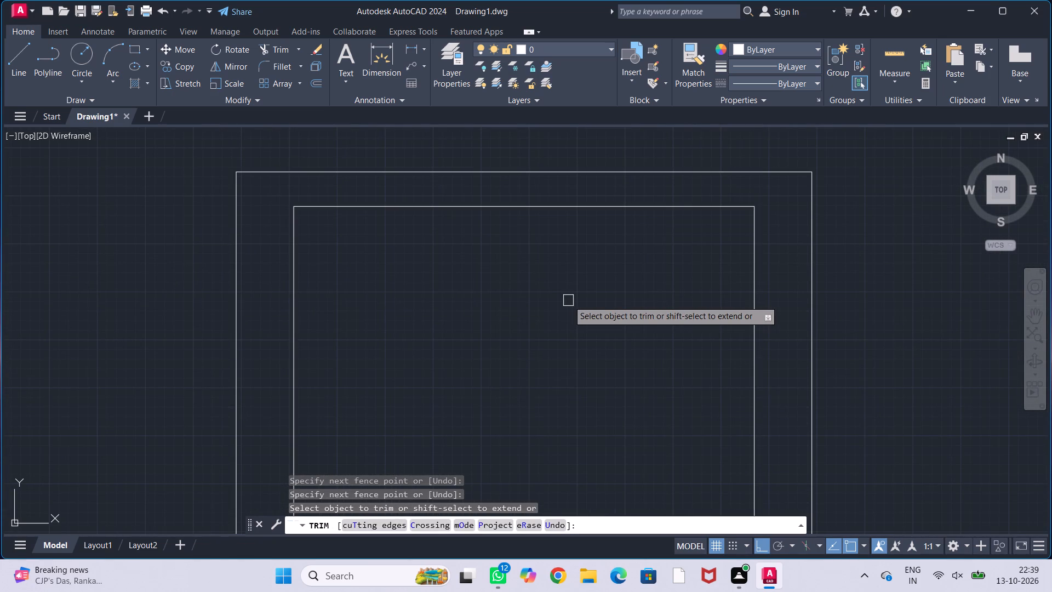
key("Escape")
key("Escape")
key("Escape")
key("Escape")
key("Escape")
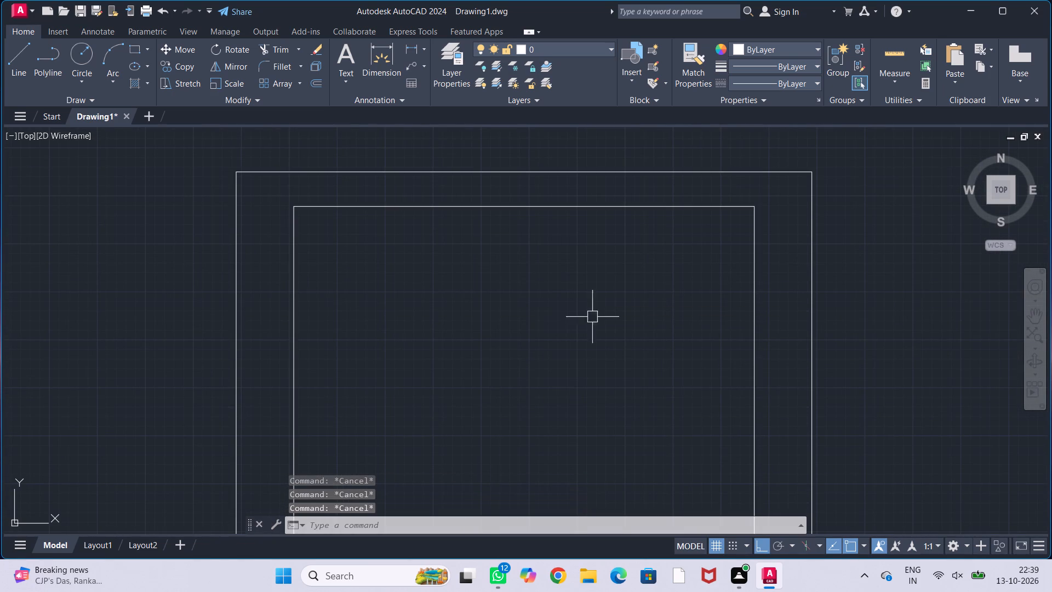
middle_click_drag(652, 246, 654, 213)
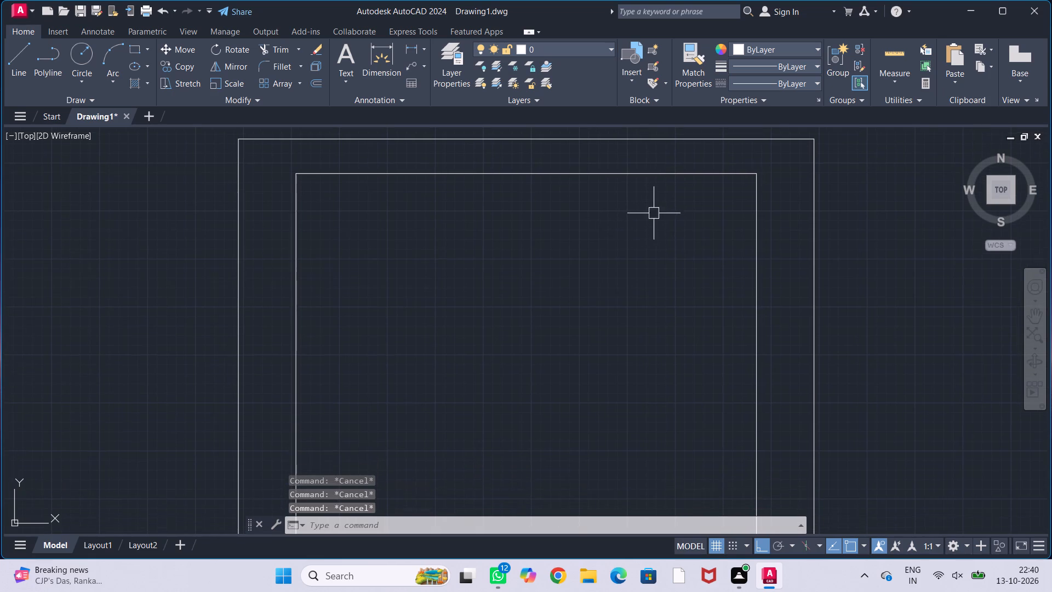
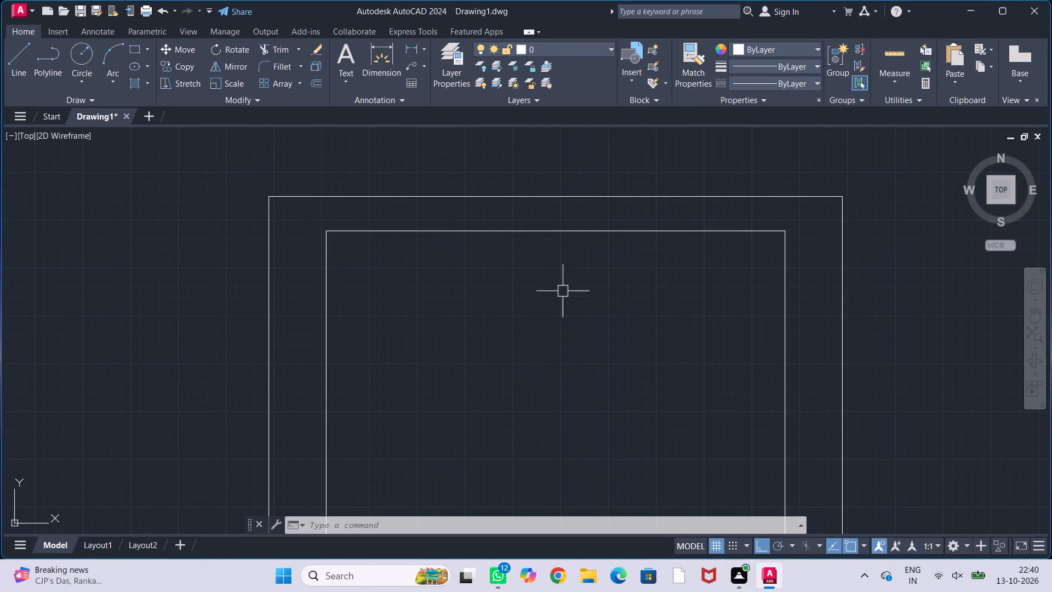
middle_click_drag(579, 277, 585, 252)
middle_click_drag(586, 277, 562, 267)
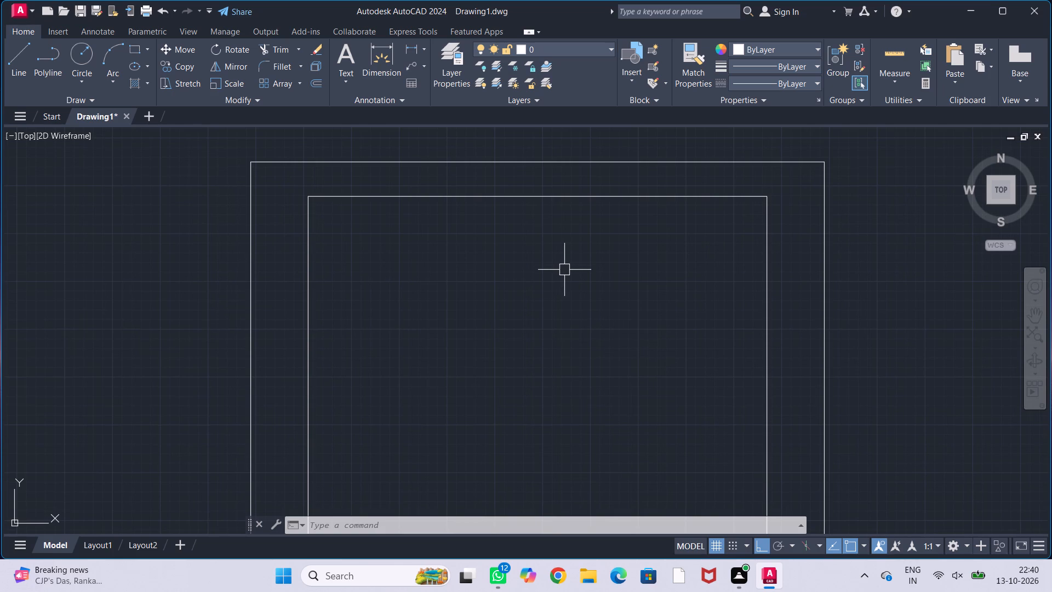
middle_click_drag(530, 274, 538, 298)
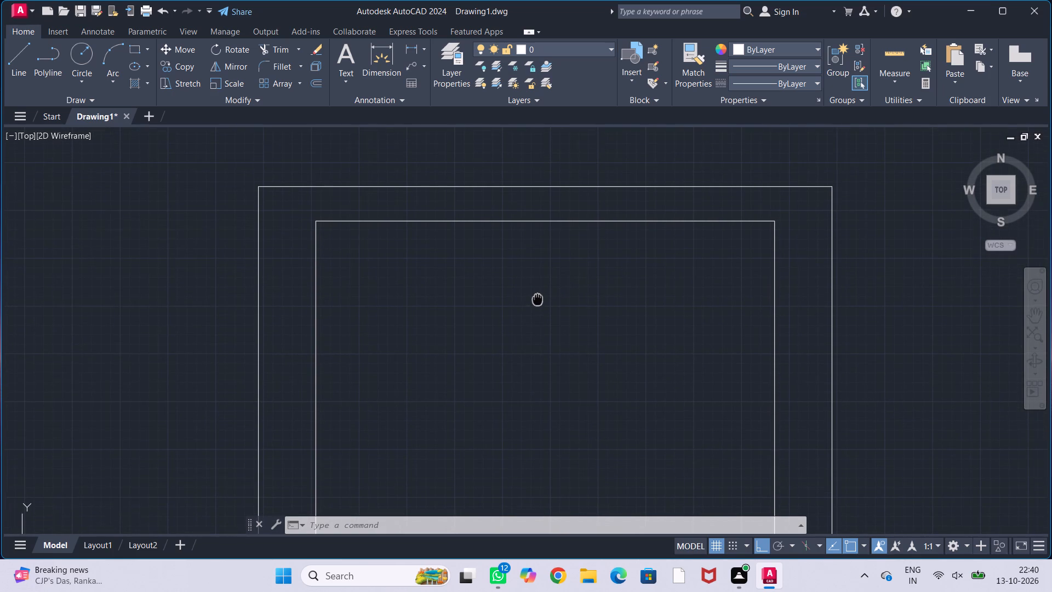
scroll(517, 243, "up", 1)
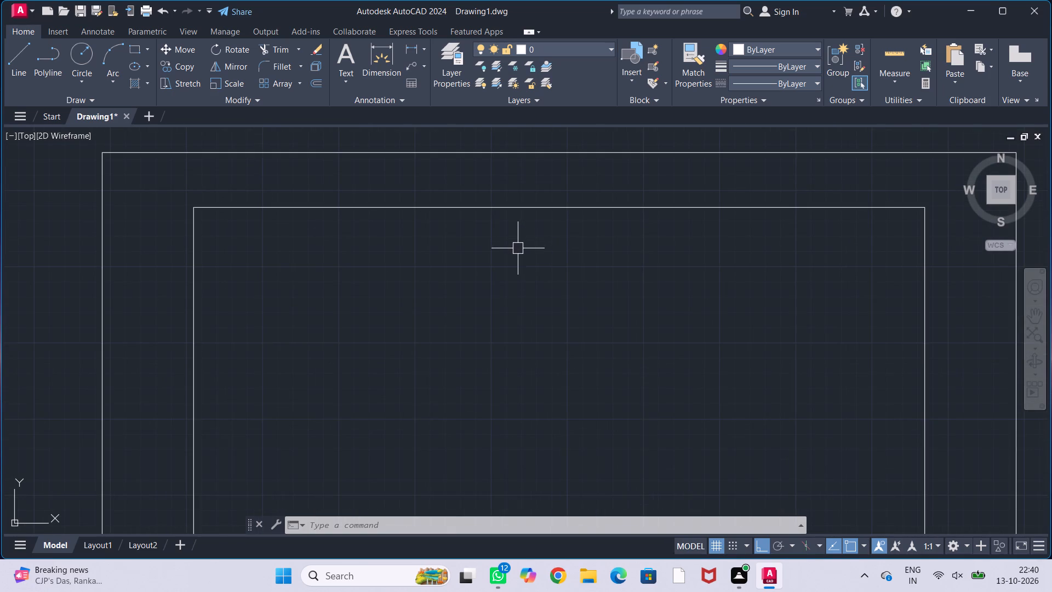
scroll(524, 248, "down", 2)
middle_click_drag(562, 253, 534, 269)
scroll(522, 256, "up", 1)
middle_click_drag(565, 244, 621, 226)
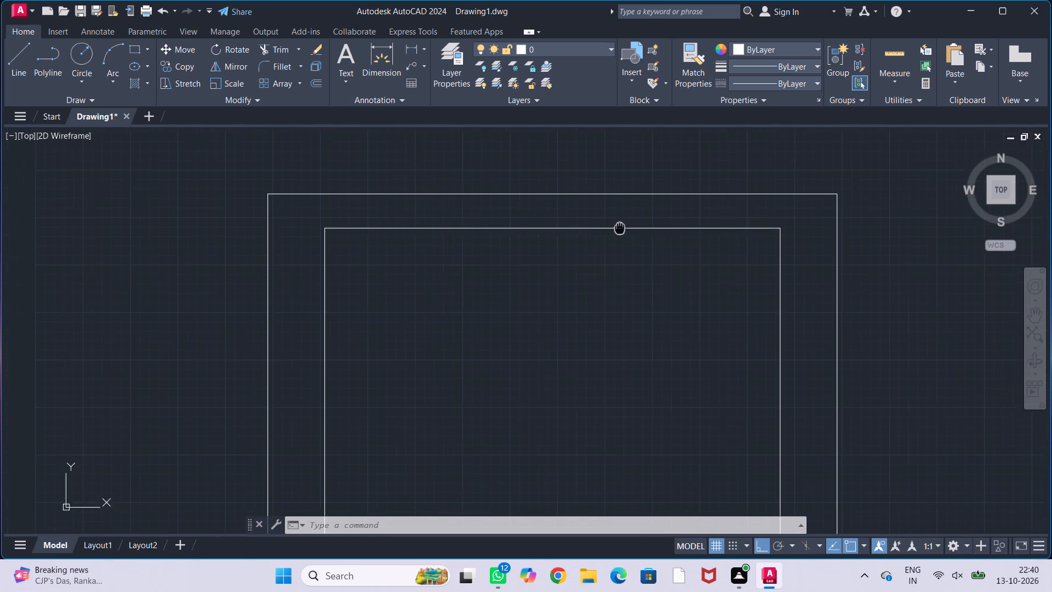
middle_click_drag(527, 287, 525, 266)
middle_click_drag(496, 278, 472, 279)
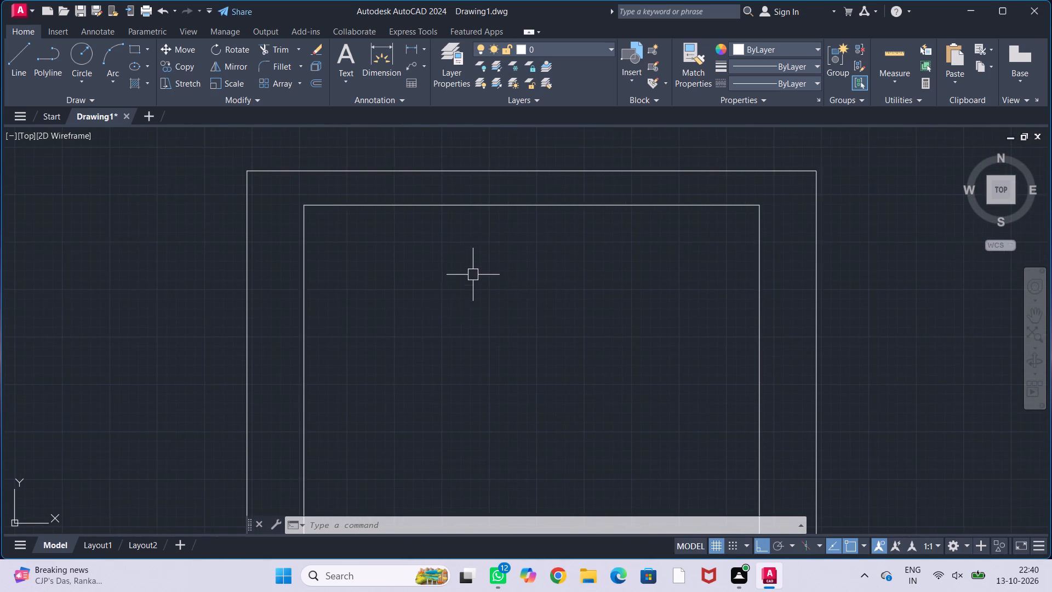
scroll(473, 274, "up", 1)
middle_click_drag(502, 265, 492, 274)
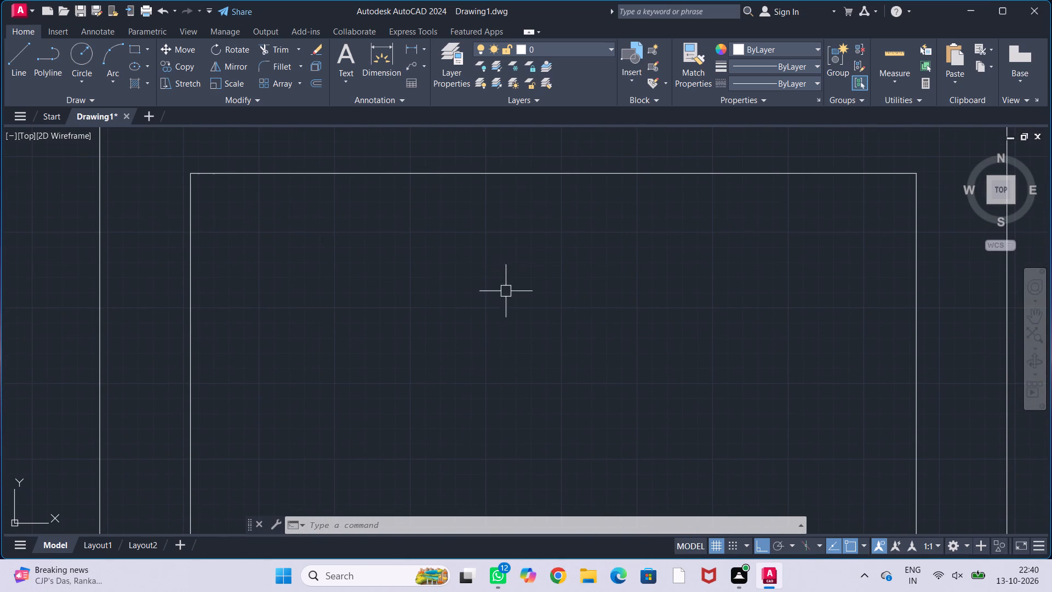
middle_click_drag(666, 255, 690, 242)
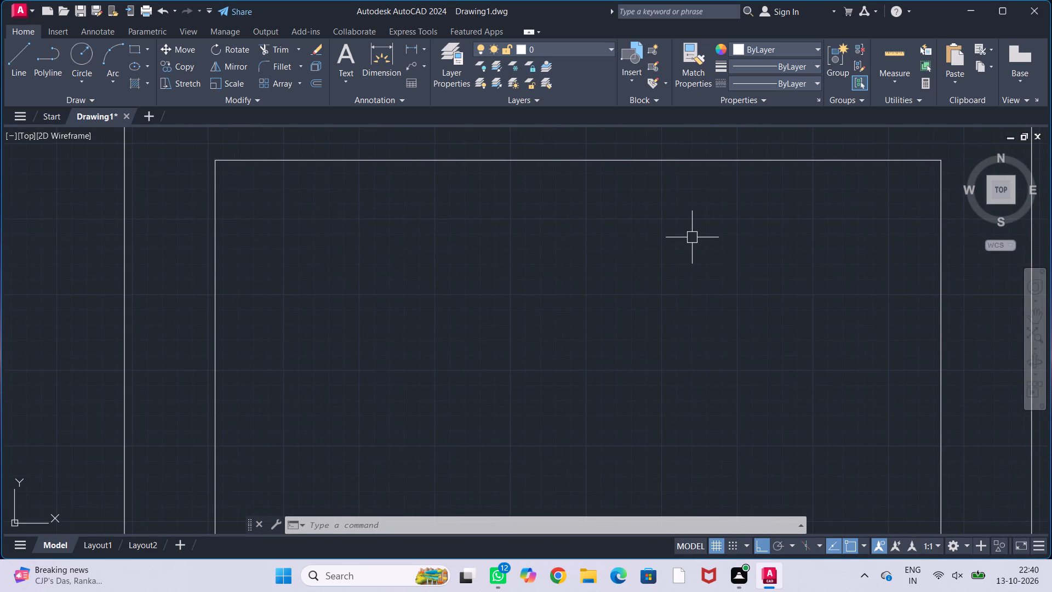
Offset the inner rectangle's top line 4.5" inward.
type("off")
key("Return")
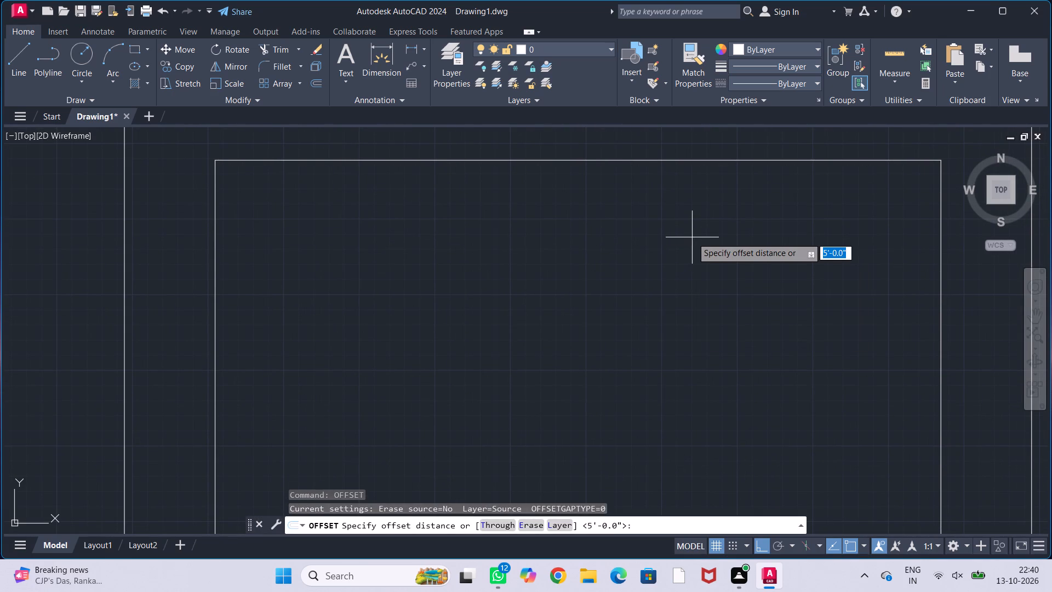
type("4.5\"")
key("Return")
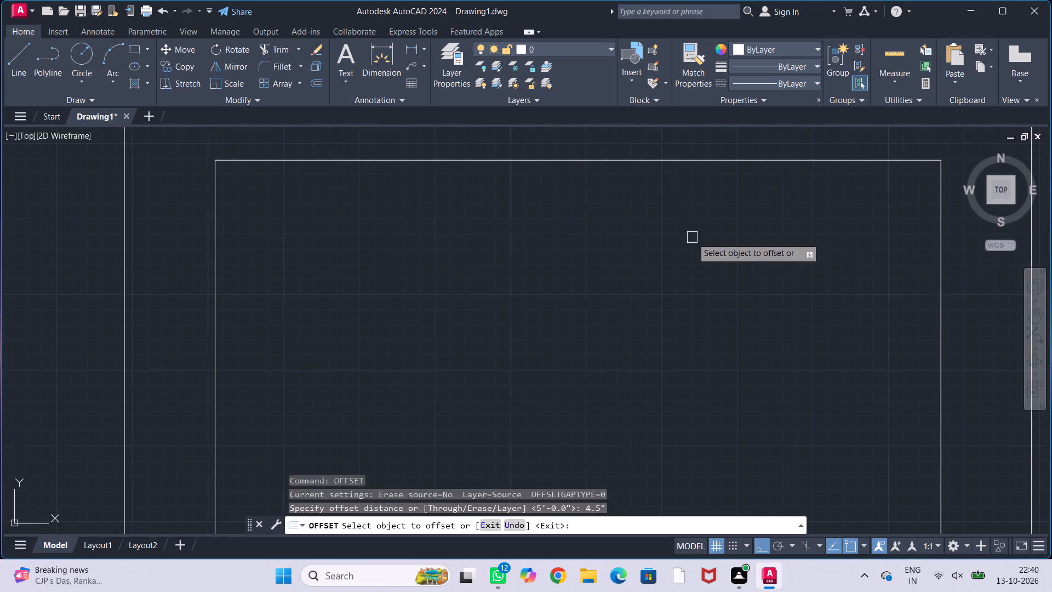
left_click(765, 161)
left_click(764, 235)
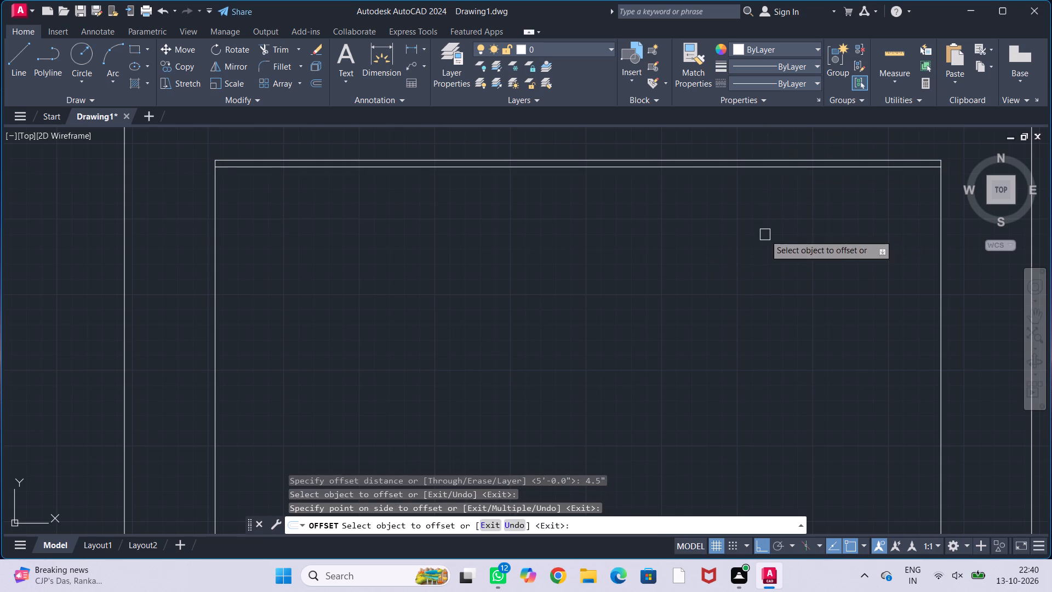
key("Escape")
key("Escape")
key("Escape")
key("Escape")
Offset the inner rectangle's bottom line 4.5" inward.
scroll(758, 227, "down", 2)
middle_click_drag(770, 281, 721, 234)
scroll(677, 313, "up", 1)
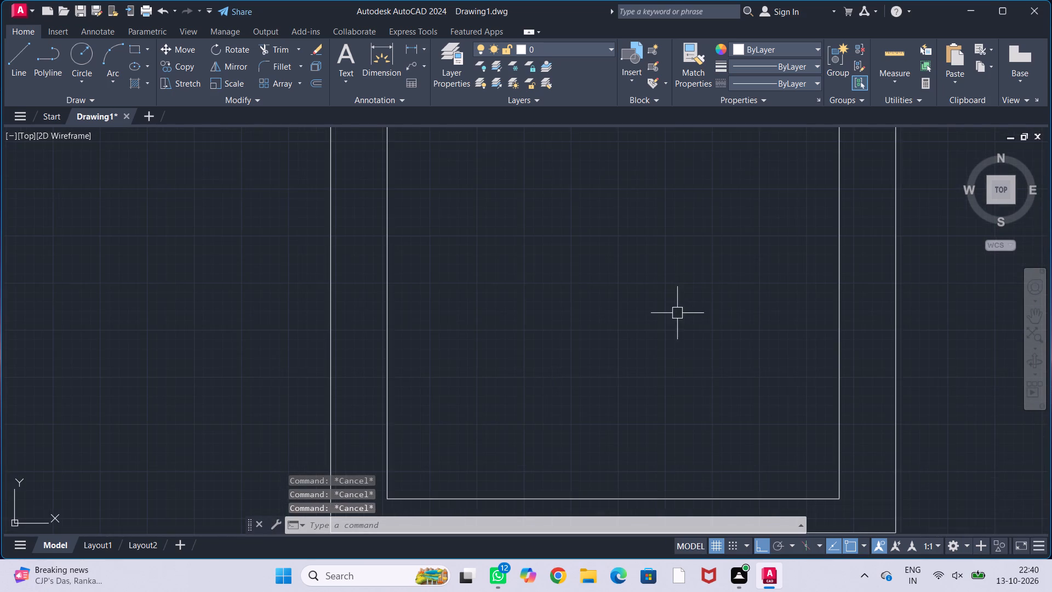
middle_click_drag(674, 333, 671, 251)
scroll(645, 312, "up", 1)
middle_click_drag(645, 321, 659, 246)
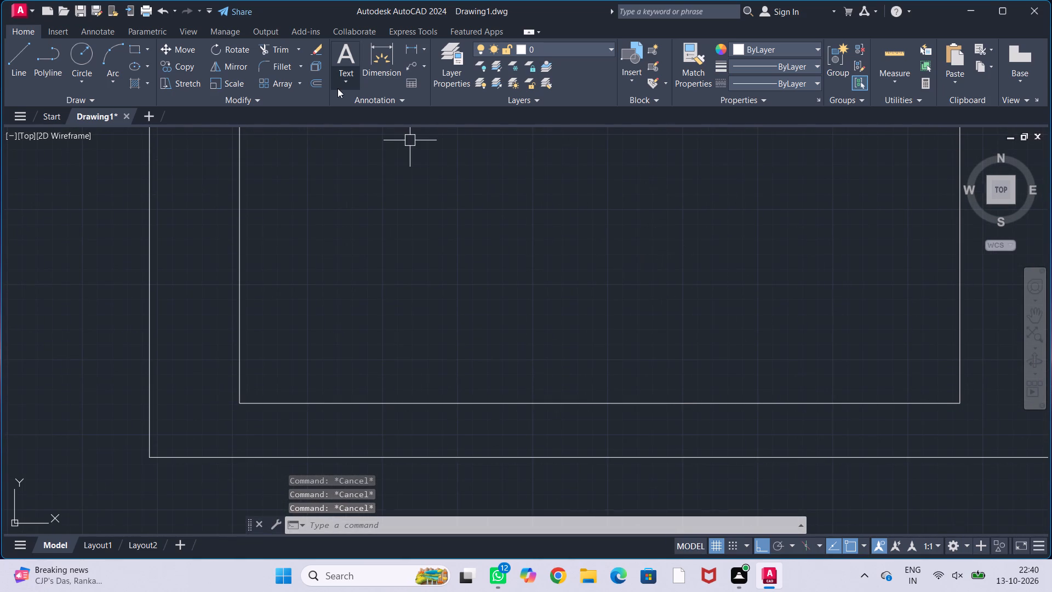
type("off")
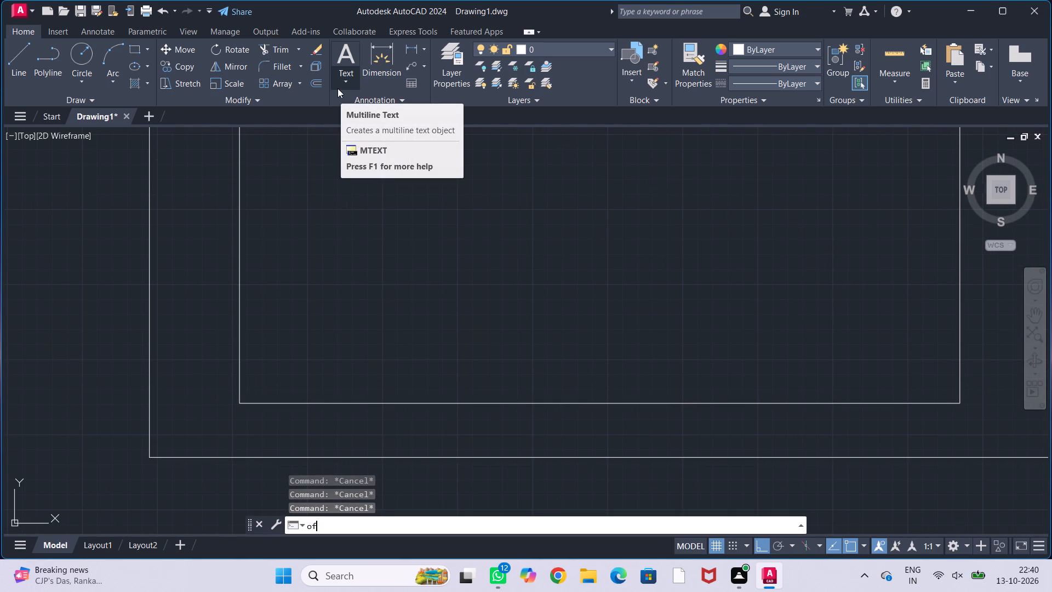
key("Return")
type("4.5\"")
key("Return")
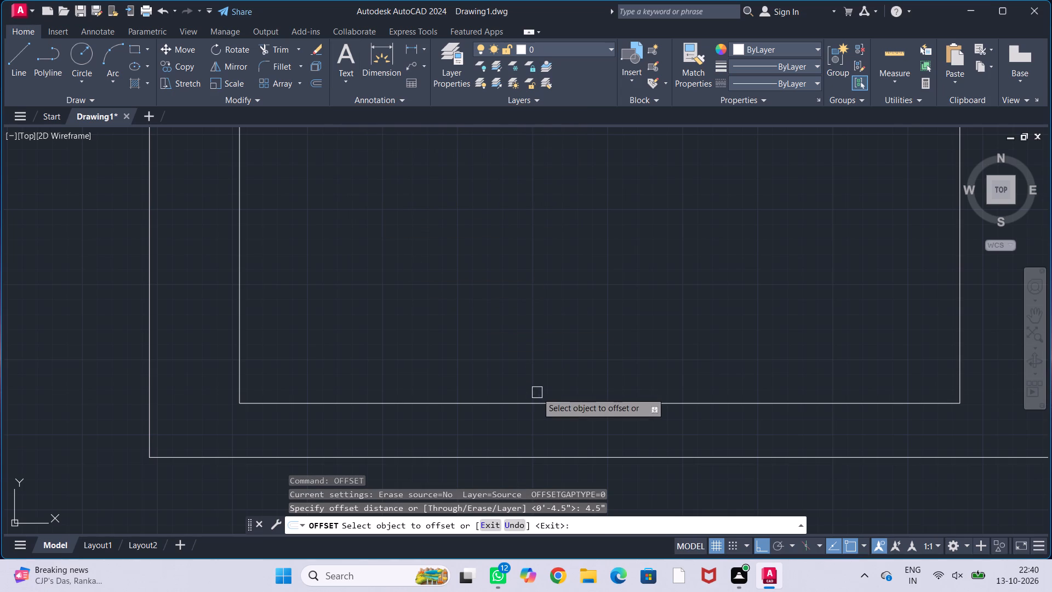
left_click(542, 406)
left_click(541, 320)
key("Escape")
key("Escape")
key("Escape")
key("Escape")
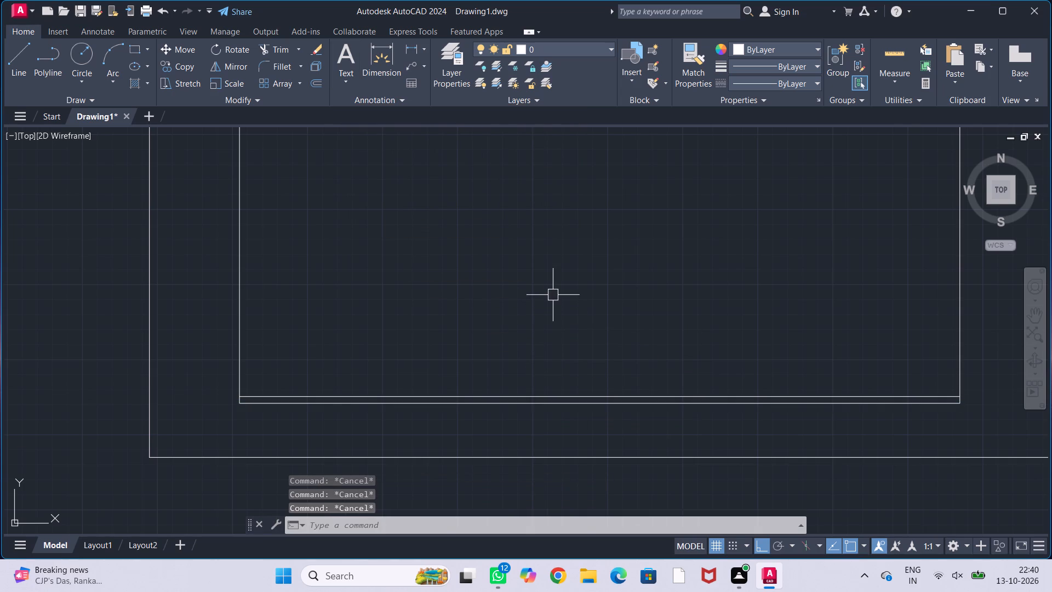
Offset the inner rectangle's left and right lines 9" inward to form the side wall thicknesses.
scroll(553, 295, "down", 3)
middle_click_drag(576, 229, 559, 292)
scroll(559, 291, "up", 1)
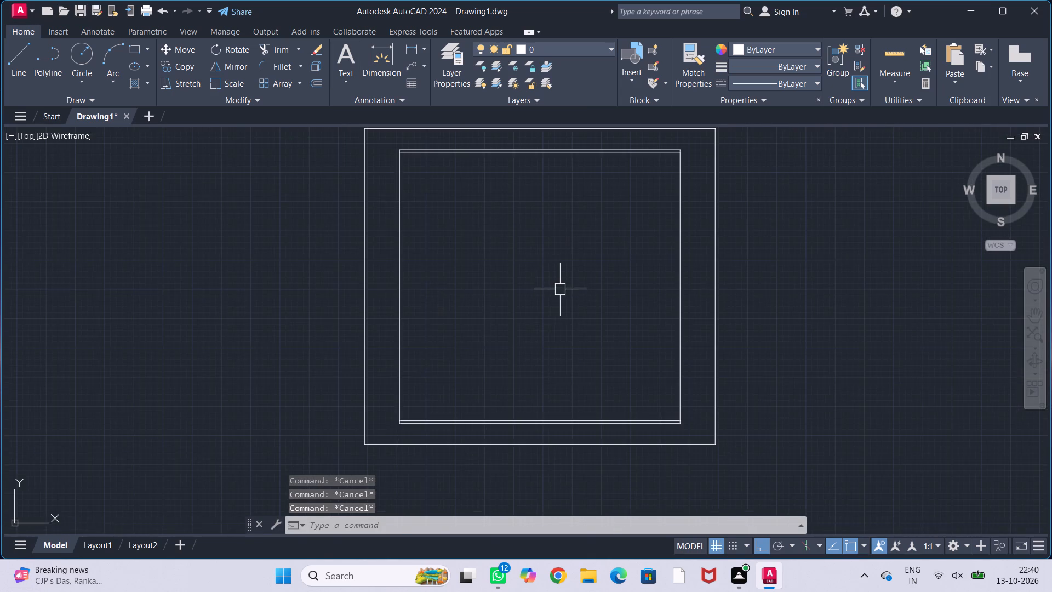
middle_click_drag(560, 289, 555, 310)
type("off")
key("Return")
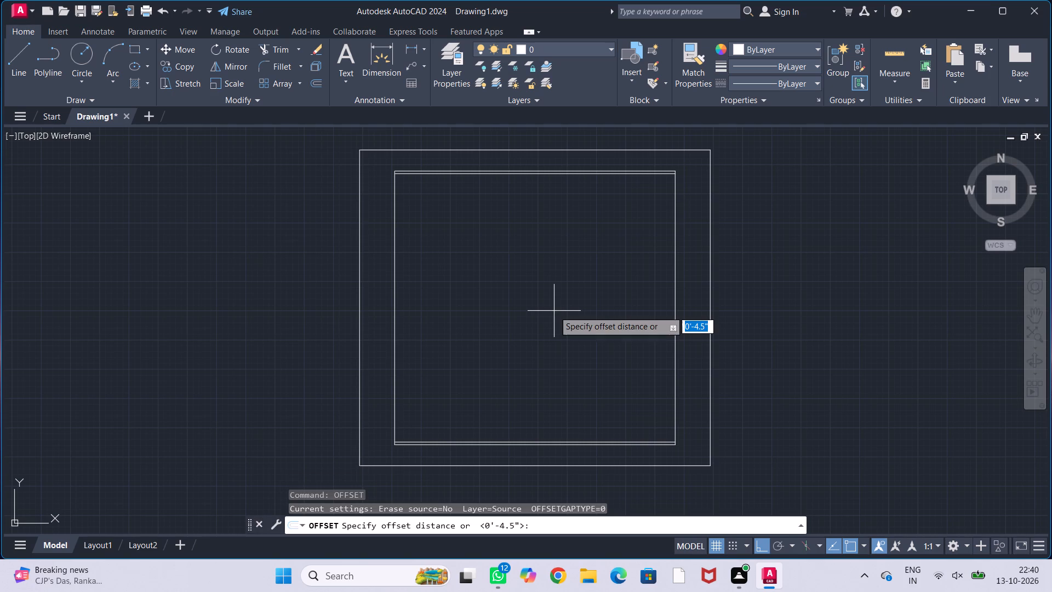
type("9\"")
key("Return")
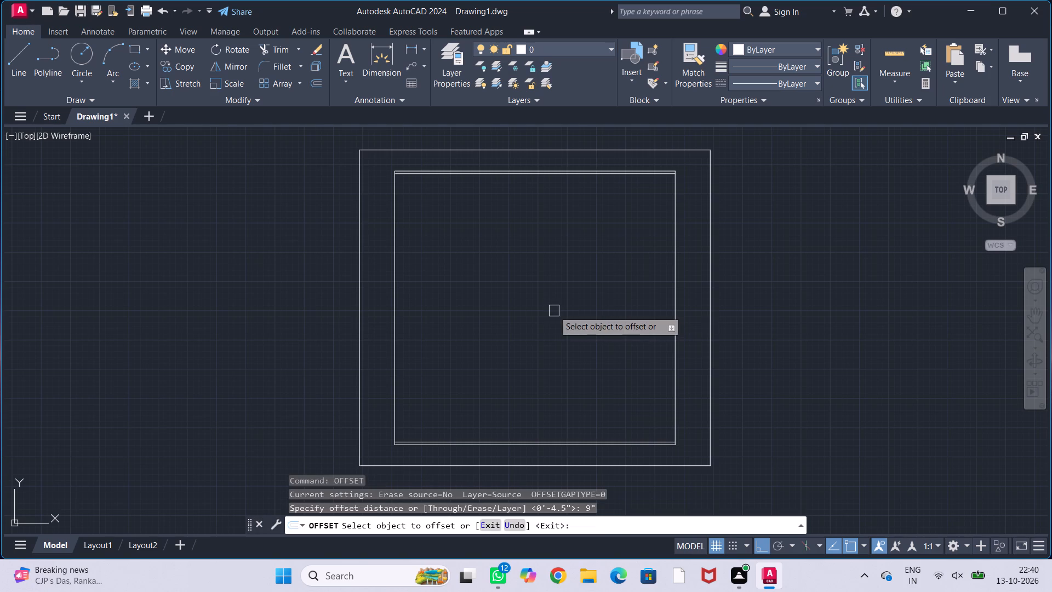
left_click(676, 327)
left_click(597, 340)
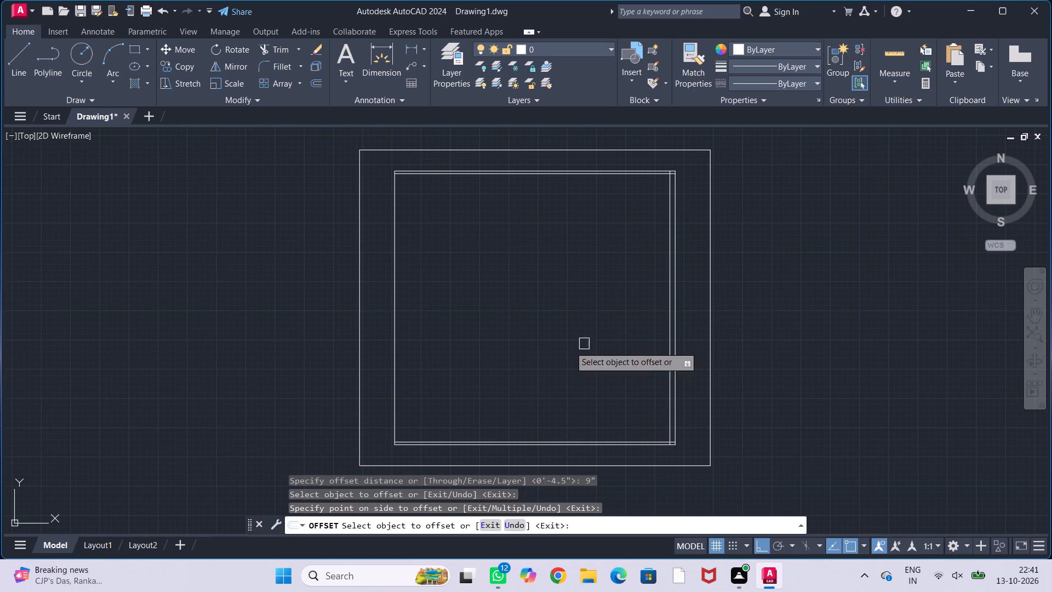
left_click(394, 369)
left_click(480, 364)
key("Escape")
key("Escape")
key("Escape")
key("Escape")
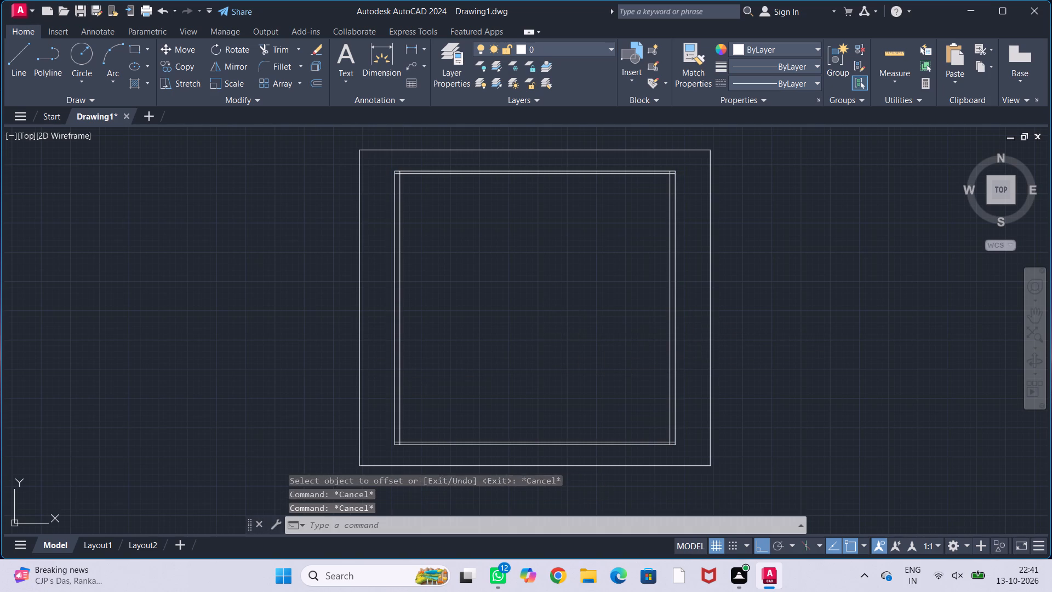
key("Escape")
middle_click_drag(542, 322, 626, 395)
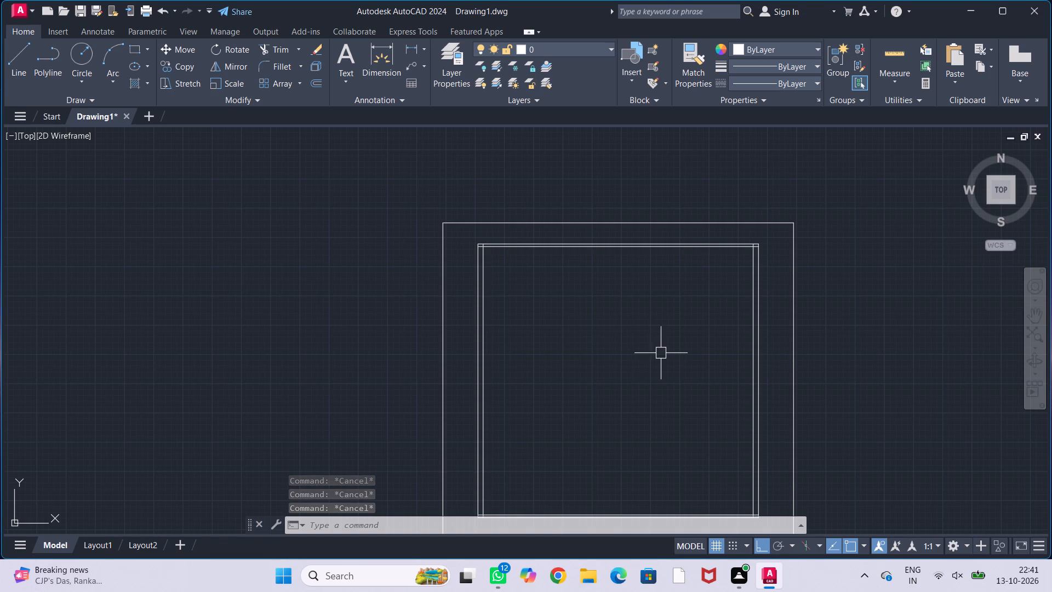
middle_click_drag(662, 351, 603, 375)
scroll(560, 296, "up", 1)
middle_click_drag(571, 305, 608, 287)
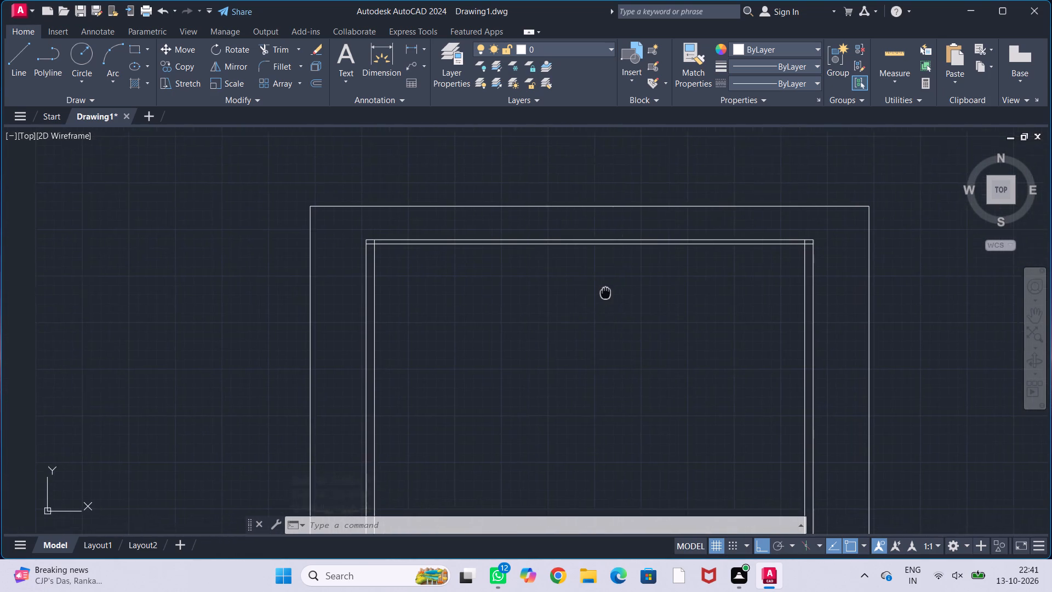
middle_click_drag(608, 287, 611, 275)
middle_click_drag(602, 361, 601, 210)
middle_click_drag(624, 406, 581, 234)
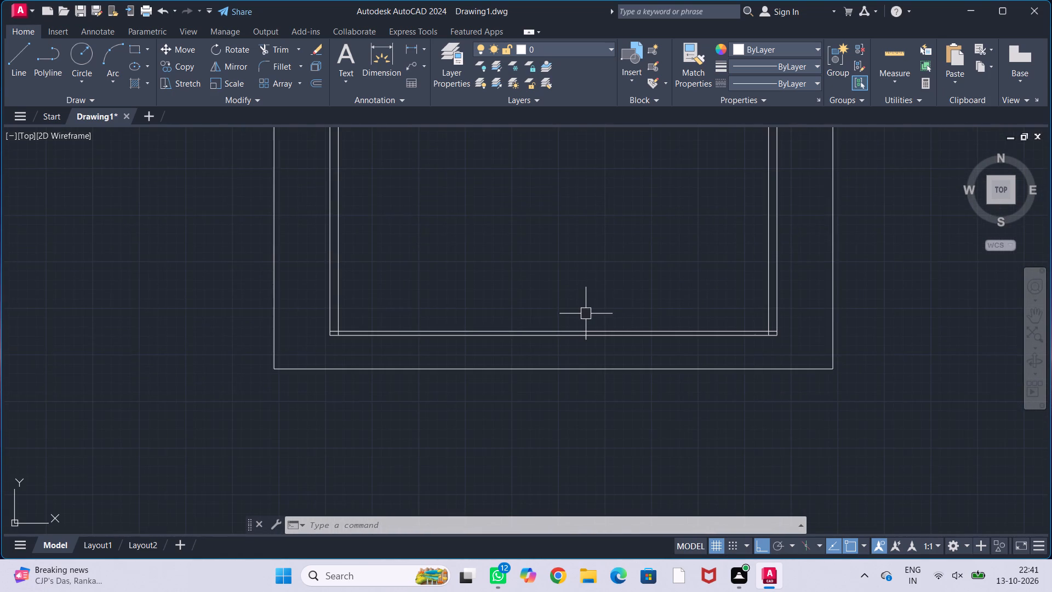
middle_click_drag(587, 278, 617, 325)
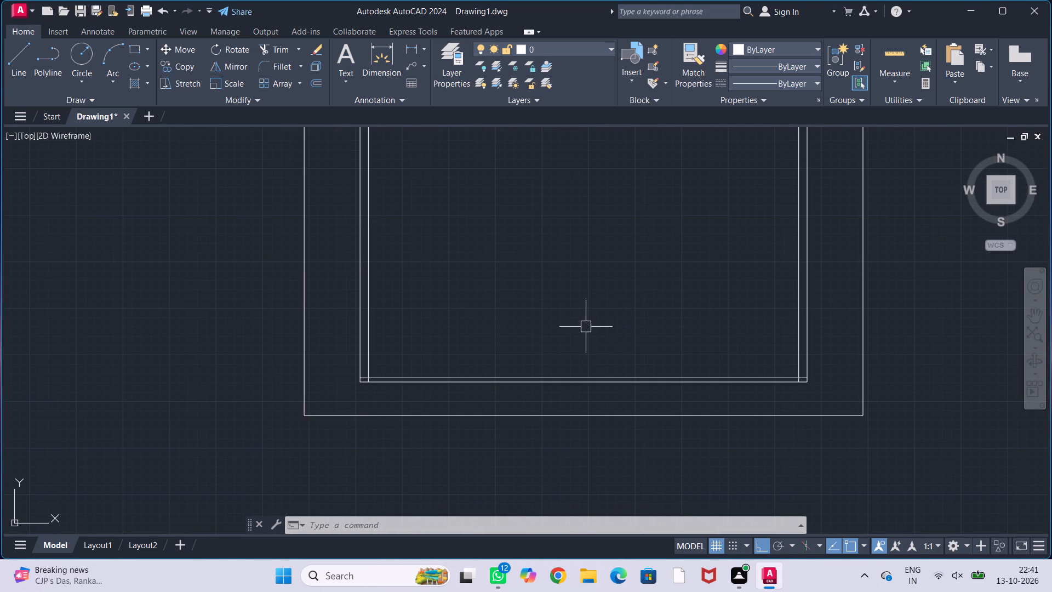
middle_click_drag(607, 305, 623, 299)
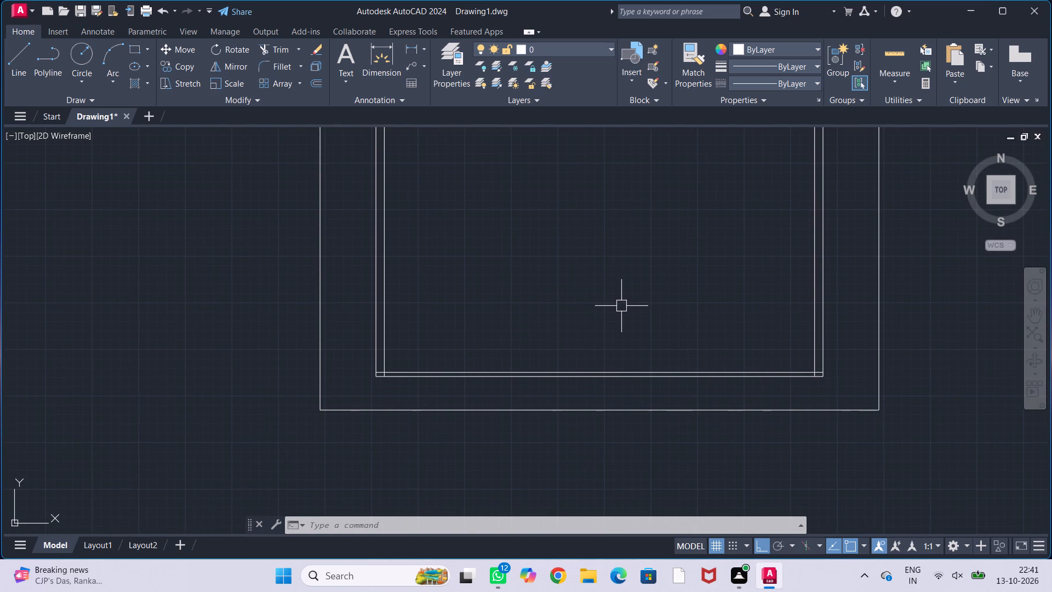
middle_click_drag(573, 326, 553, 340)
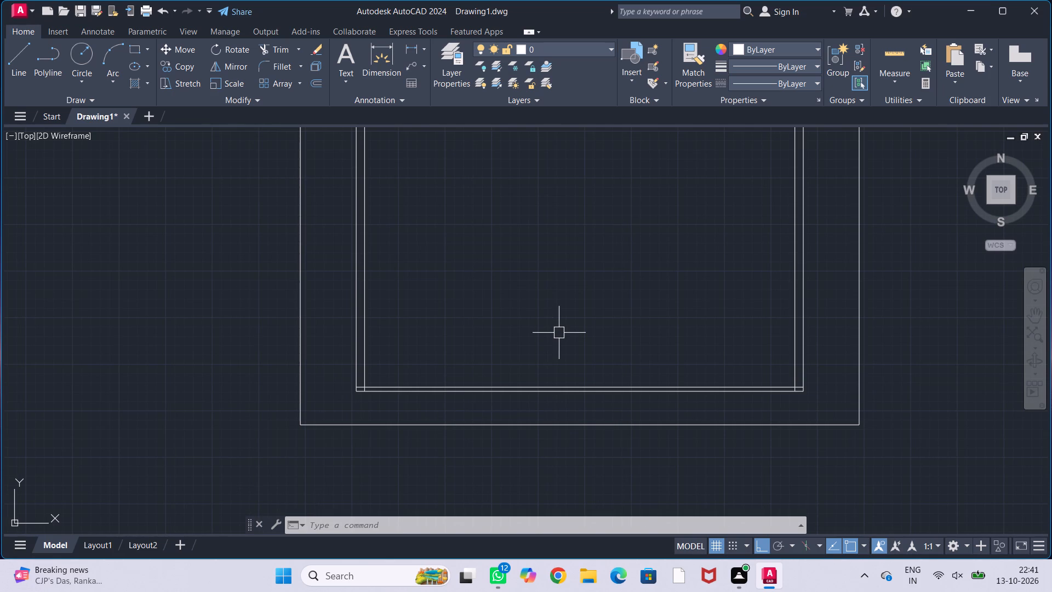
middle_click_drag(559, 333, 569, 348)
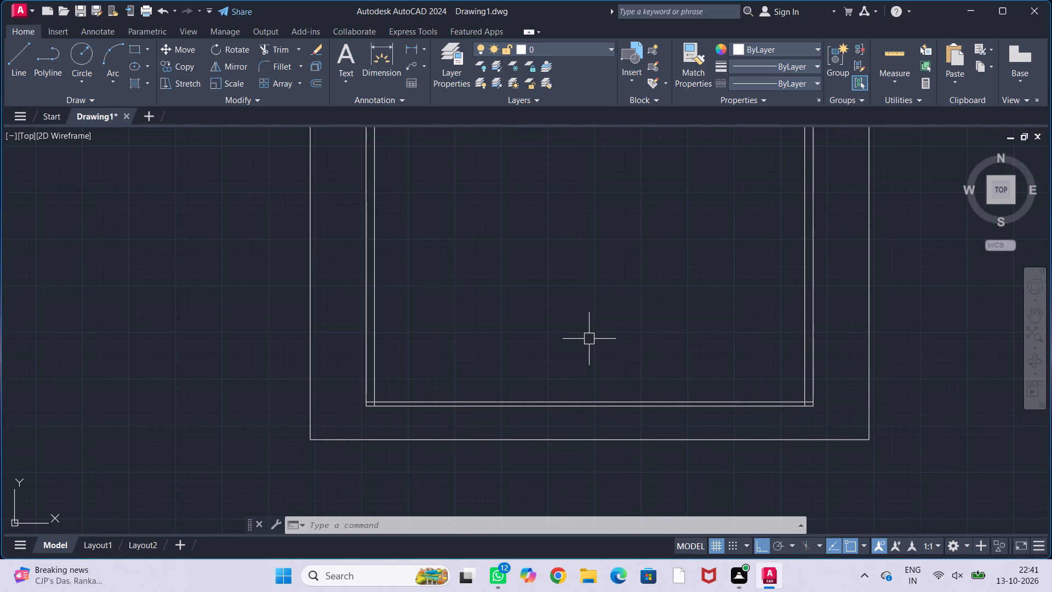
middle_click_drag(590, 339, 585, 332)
Offset the inner line of the bottom wall 3' upward into the building interior.
type("off")
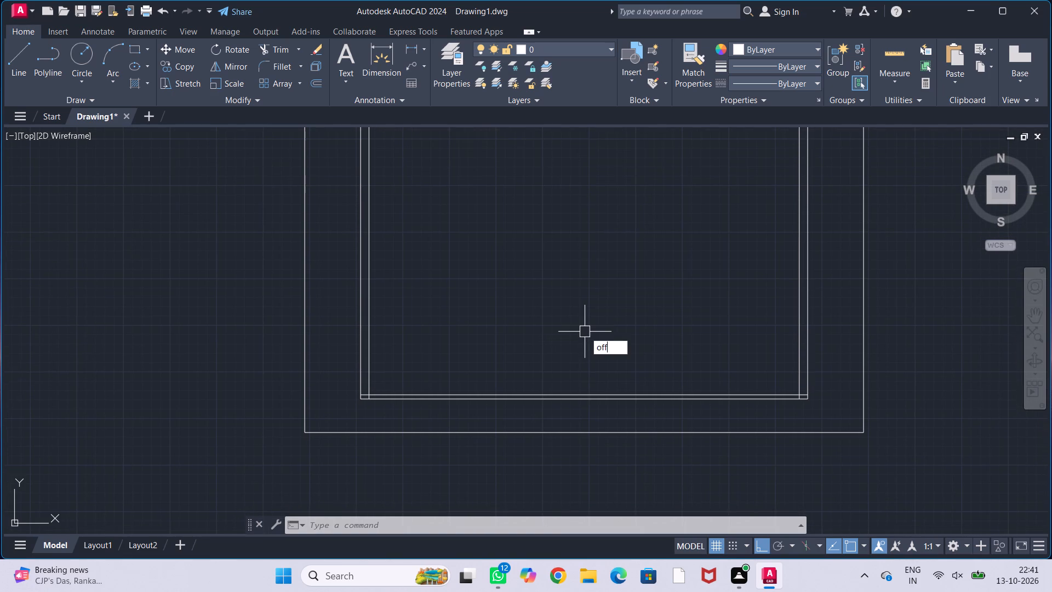
key("Return")
type("3'")
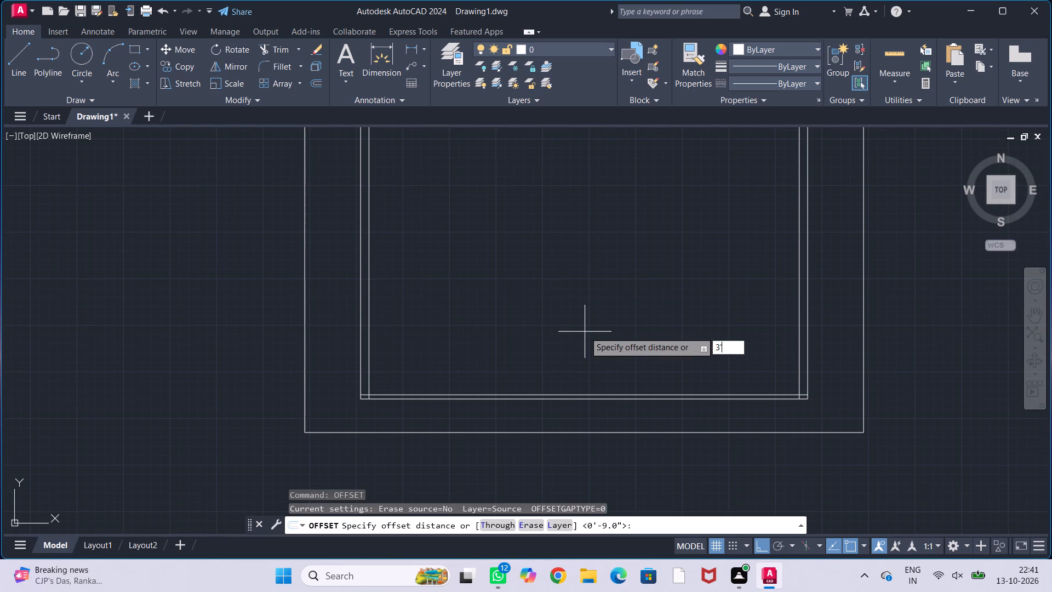
key("Return")
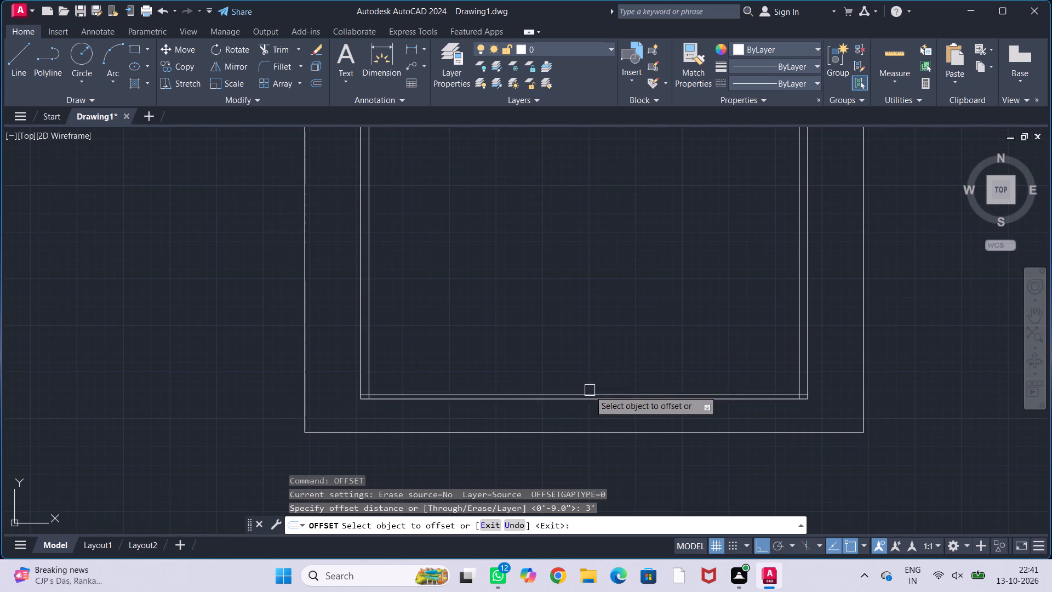
left_click(590, 390)
left_click(598, 346)
key("Escape")
key("Escape")
key("Escape")
key("Escape")
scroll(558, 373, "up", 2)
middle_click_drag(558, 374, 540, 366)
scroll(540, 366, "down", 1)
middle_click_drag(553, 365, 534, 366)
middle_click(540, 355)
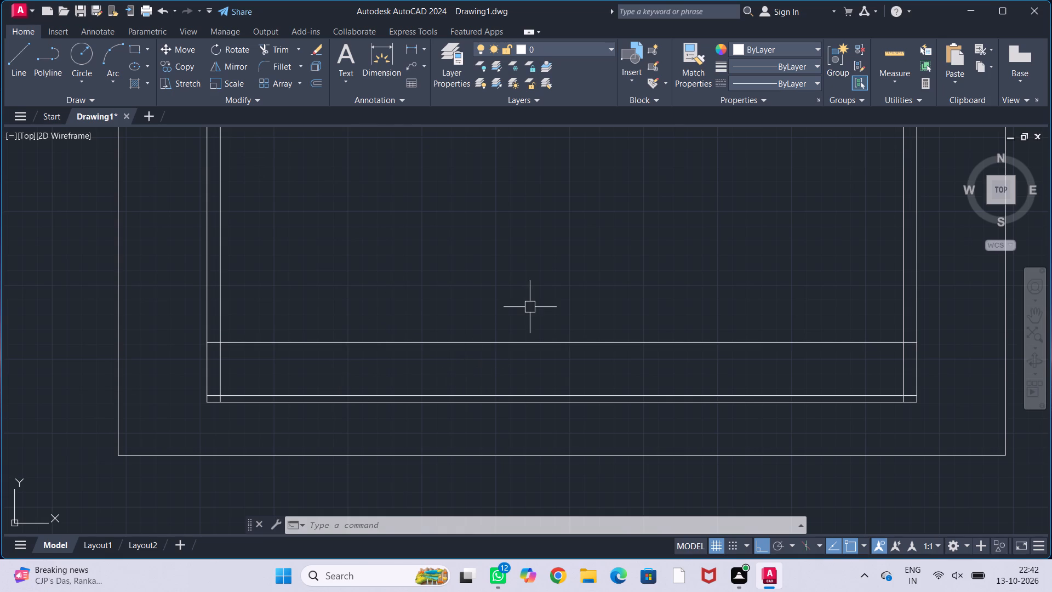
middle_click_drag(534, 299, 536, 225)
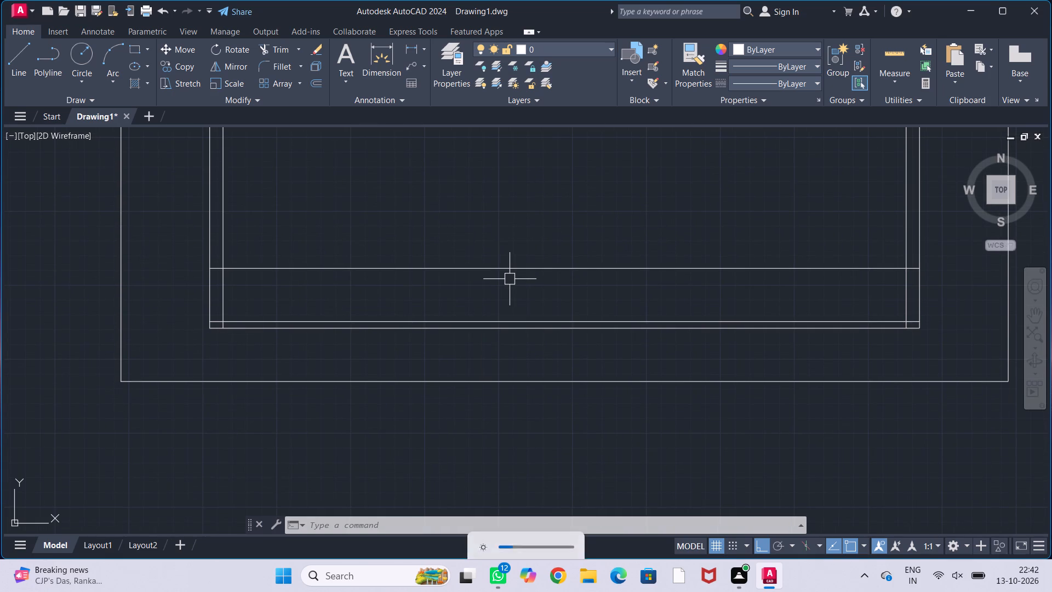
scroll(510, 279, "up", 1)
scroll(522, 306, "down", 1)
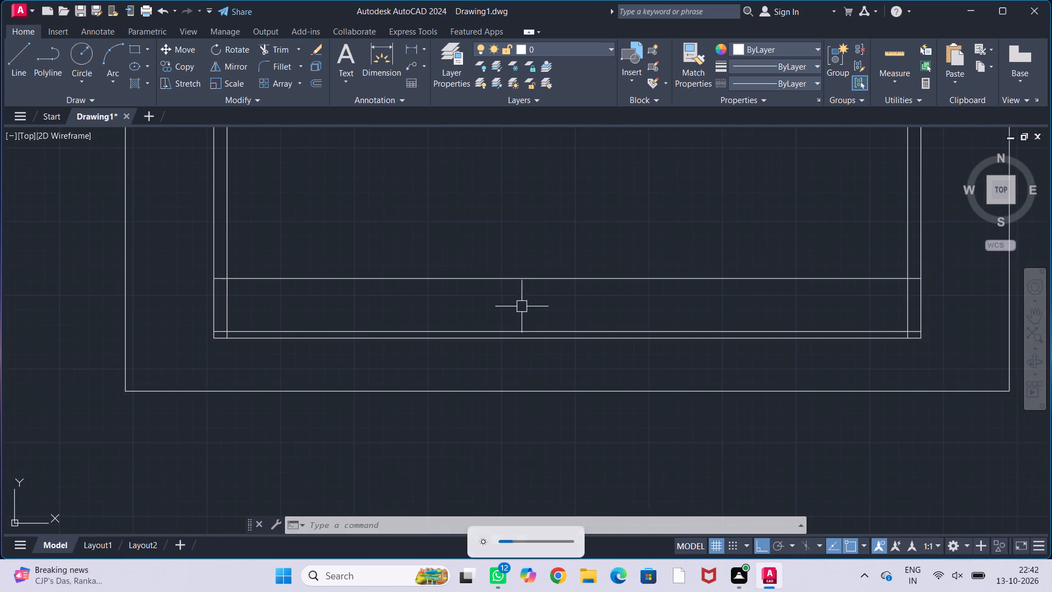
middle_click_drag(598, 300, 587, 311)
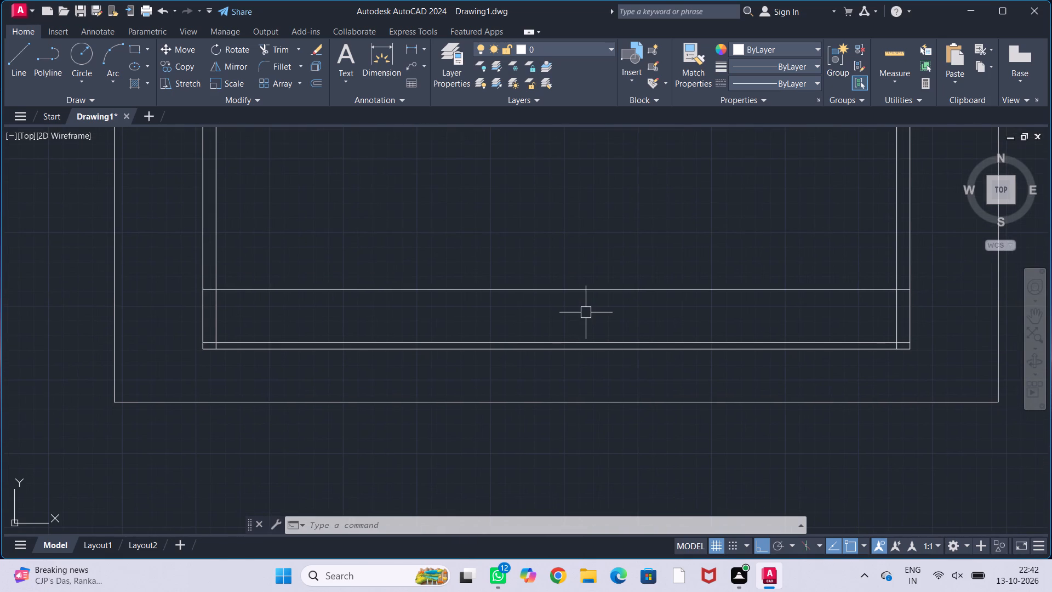
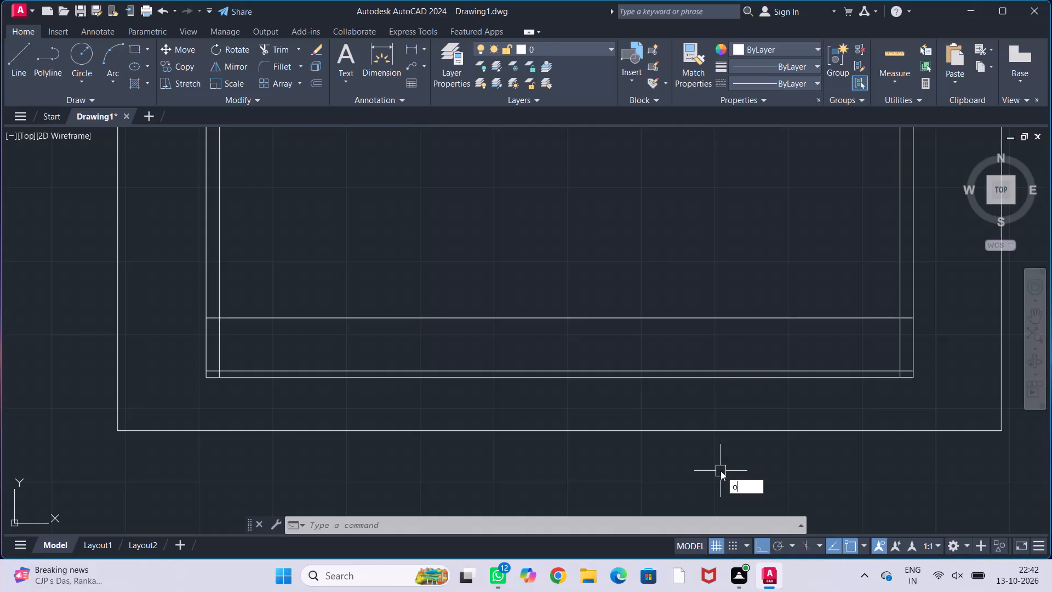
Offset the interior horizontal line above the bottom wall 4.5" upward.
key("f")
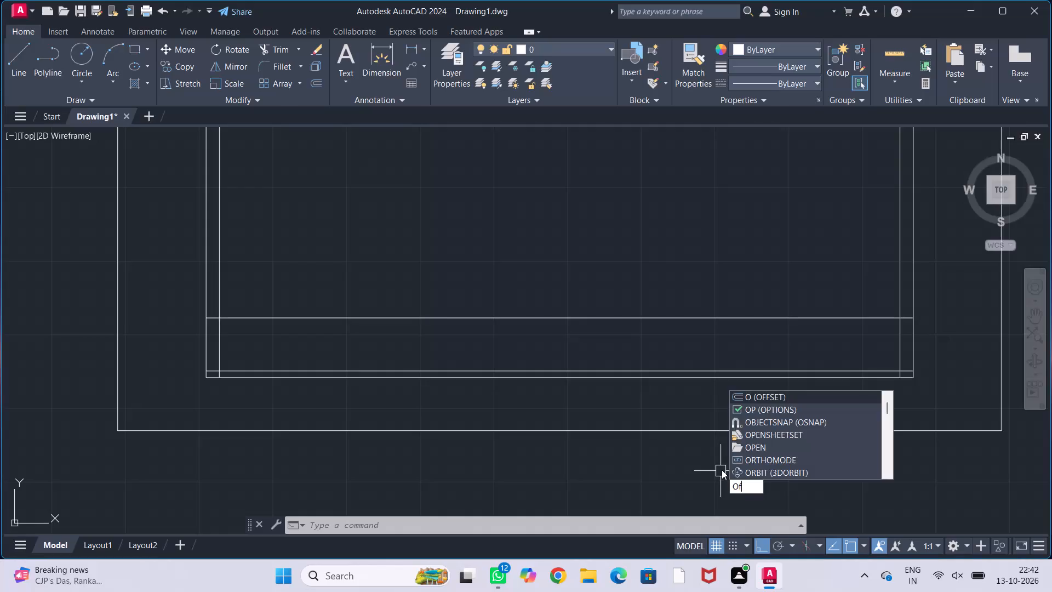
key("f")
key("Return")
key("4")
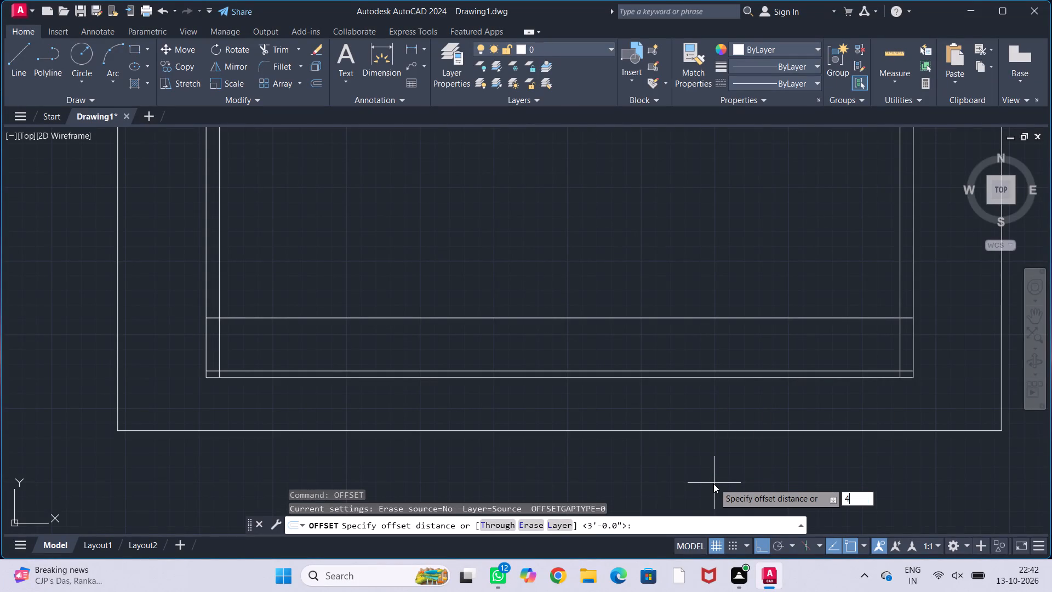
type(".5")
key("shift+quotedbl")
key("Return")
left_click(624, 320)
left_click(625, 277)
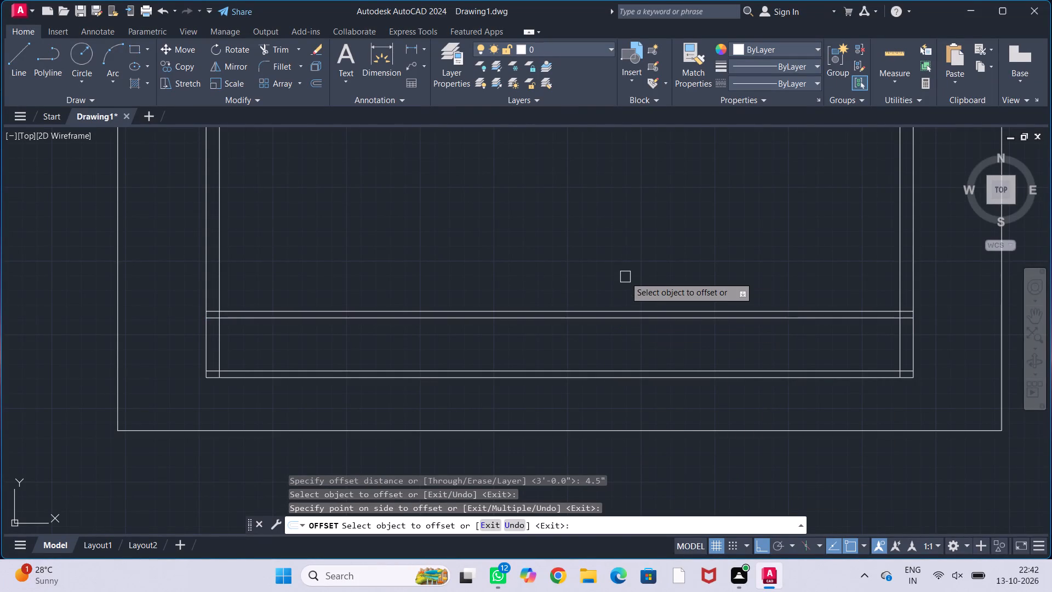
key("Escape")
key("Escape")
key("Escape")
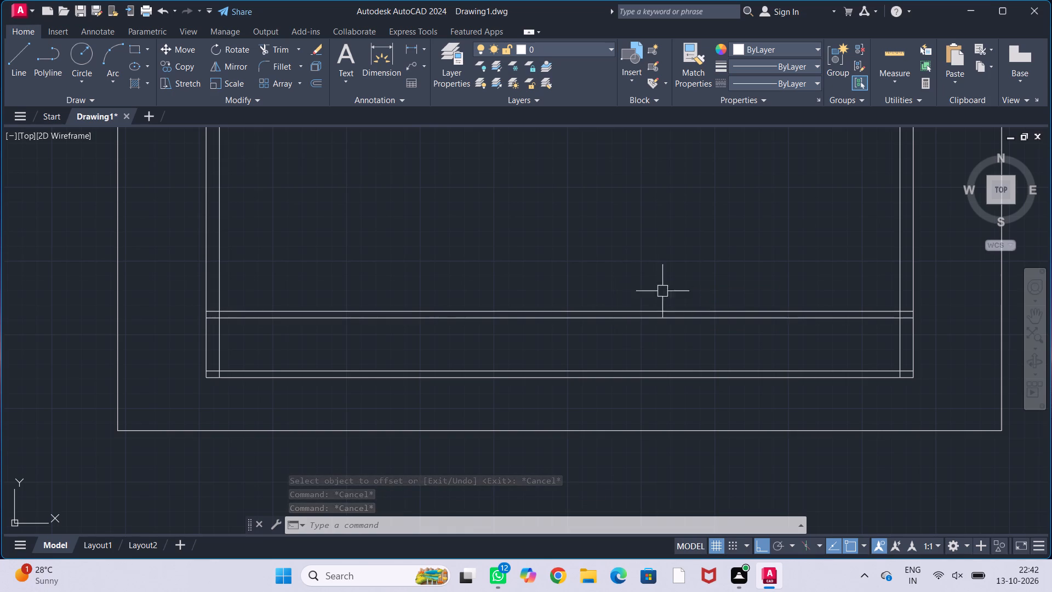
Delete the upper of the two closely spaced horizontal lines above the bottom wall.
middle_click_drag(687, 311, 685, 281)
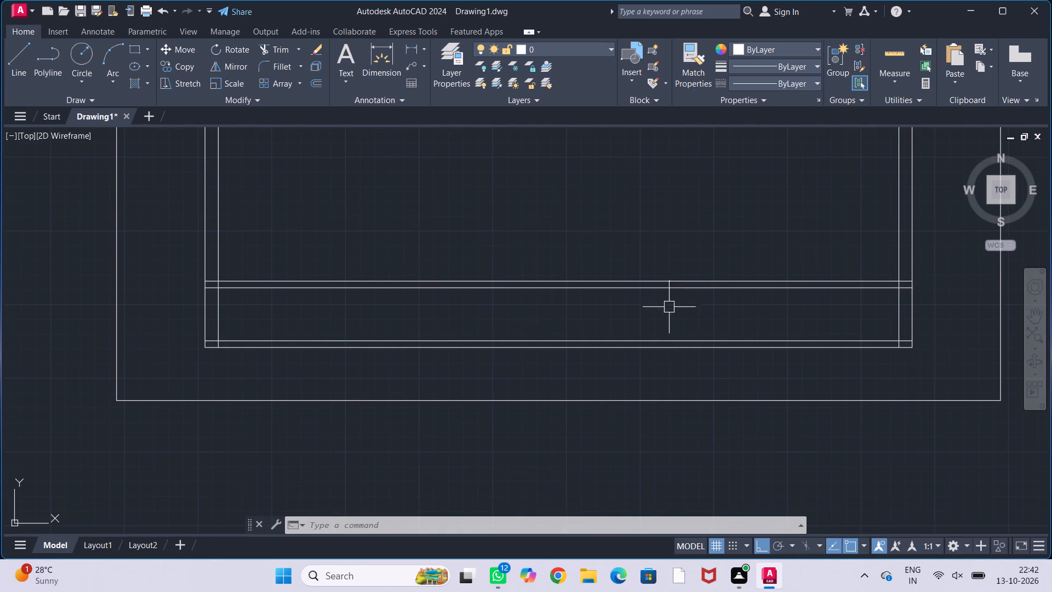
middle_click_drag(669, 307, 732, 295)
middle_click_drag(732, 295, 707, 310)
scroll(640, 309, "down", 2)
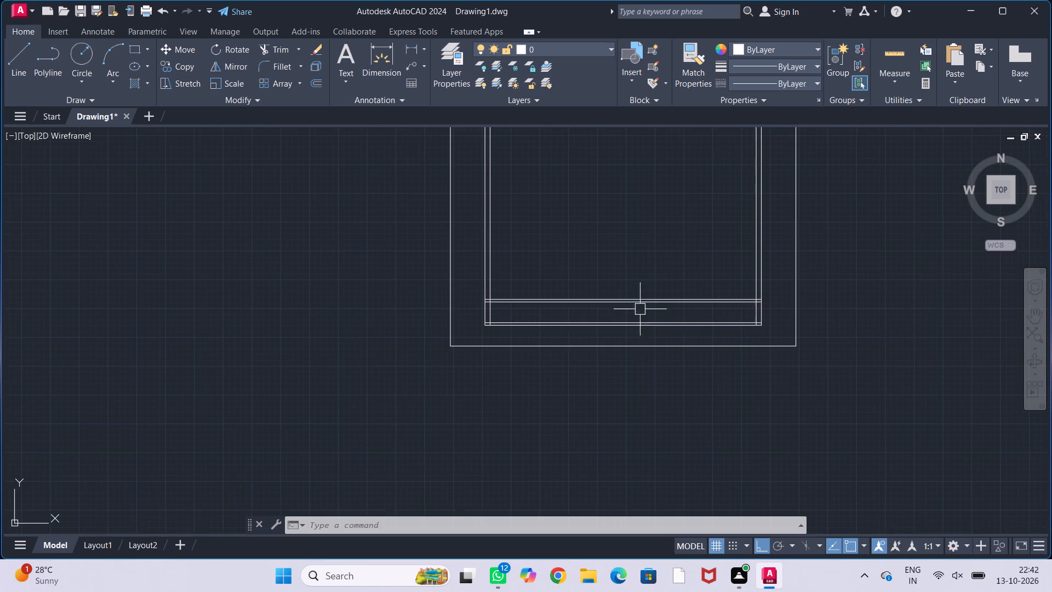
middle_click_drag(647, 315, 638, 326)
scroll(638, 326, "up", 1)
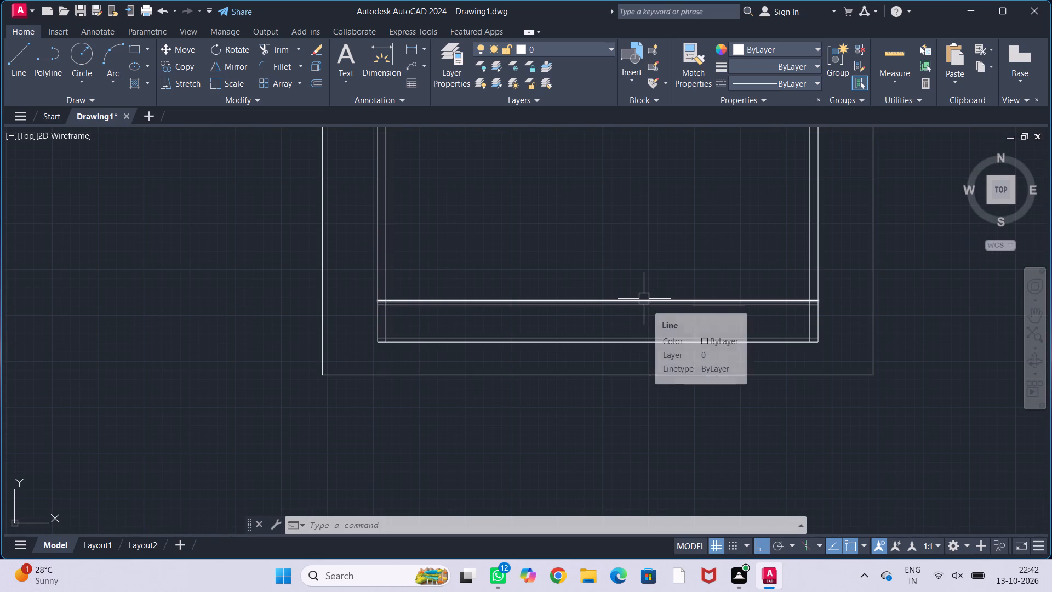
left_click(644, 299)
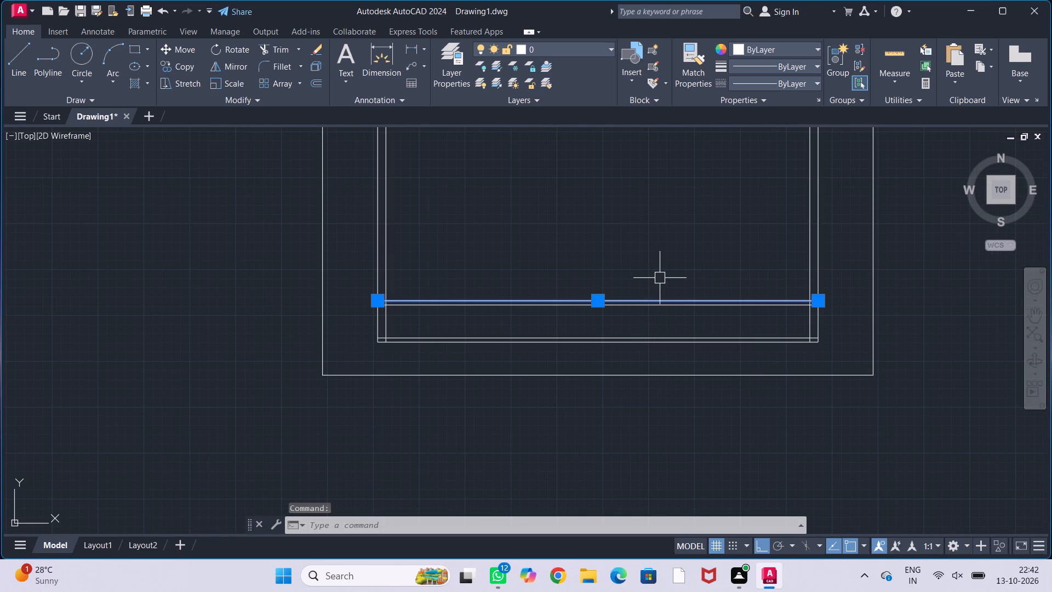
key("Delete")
Offset the interior horizontal line above the bottom wall 9" upward to form a wall thickness.
type("off")
key("Return")
type("9\"")
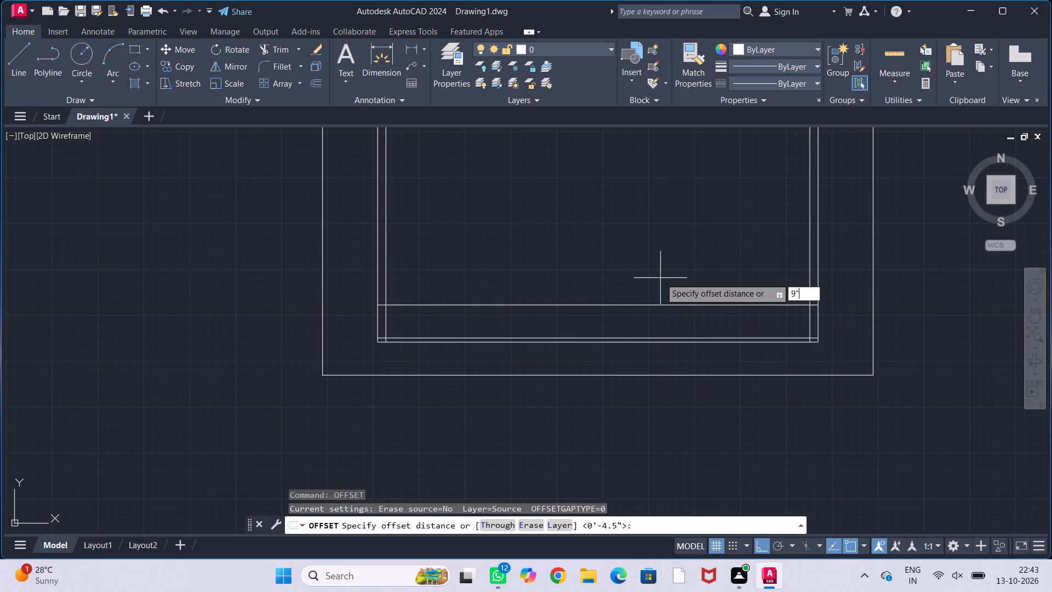
key("Return")
left_click(655, 308)
left_click(657, 269)
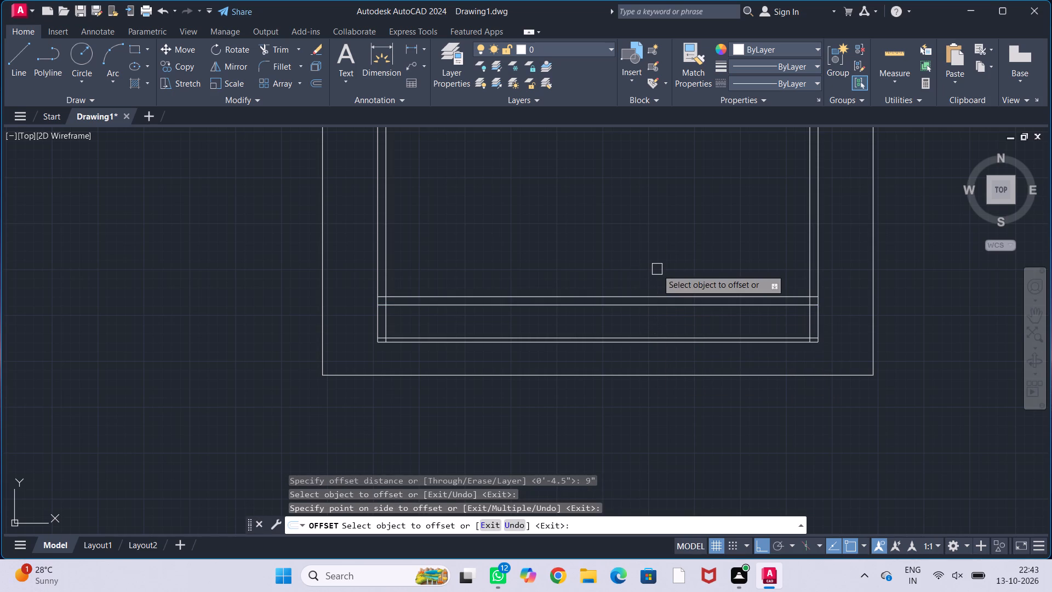
key("Escape")
key("Escape")
key("Escape")
key("Escape")
key("Escape")
Offset the inner line of the right side wall 15'6" leftward into the building interior.
middle_click_drag(657, 269, 667, 260)
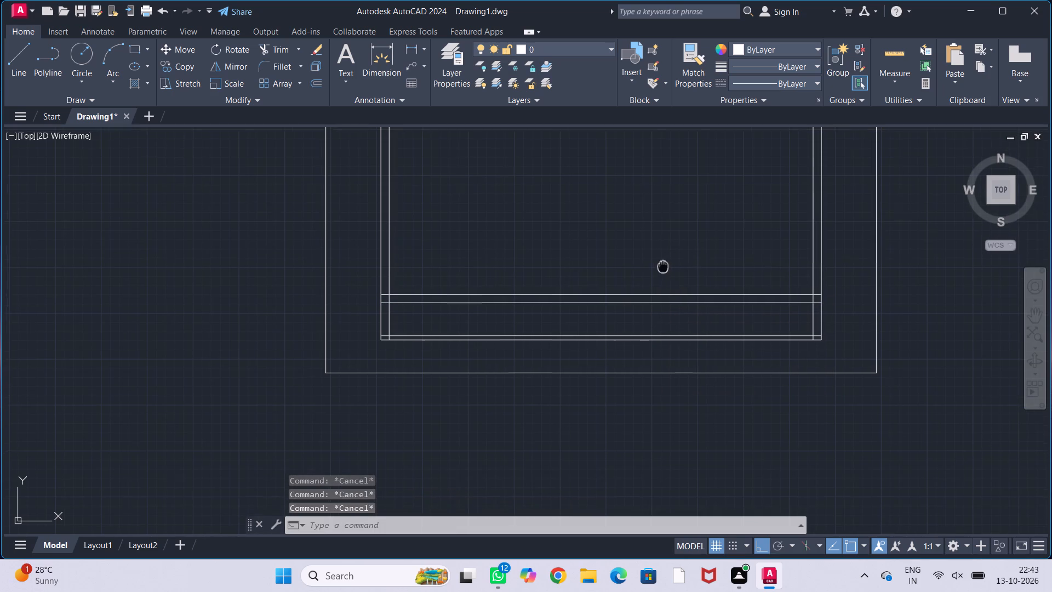
middle_click_drag(667, 260, 668, 258)
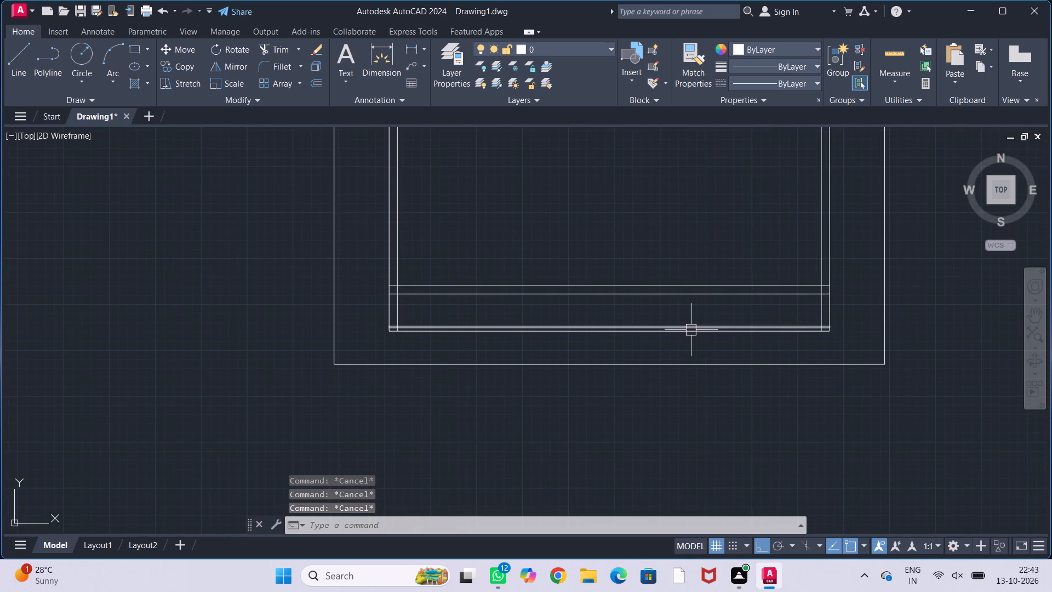
middle_click_drag(691, 330, 686, 300)
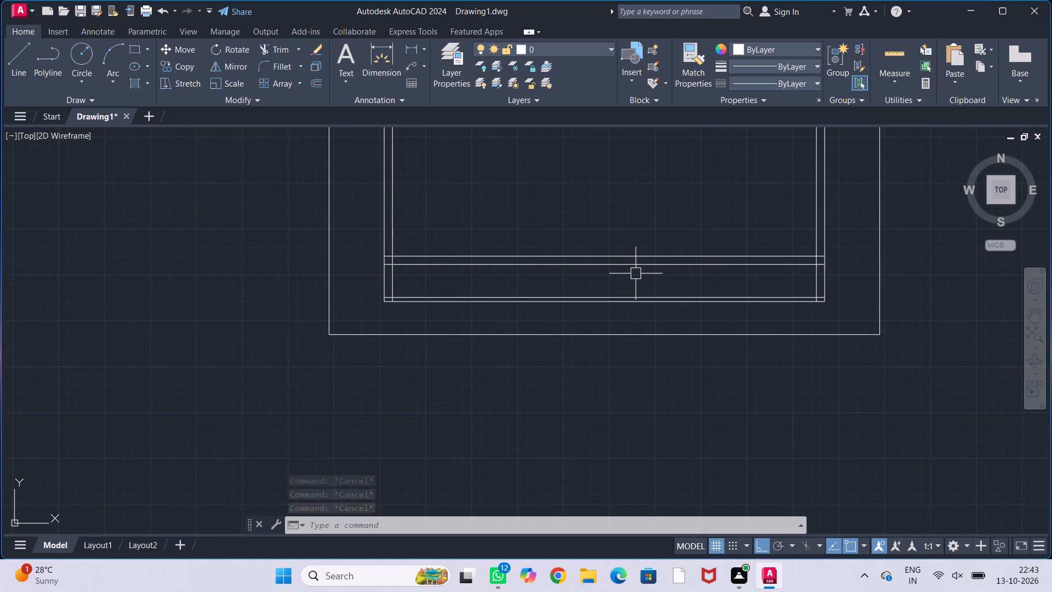
middle_click_drag(636, 274, 655, 290)
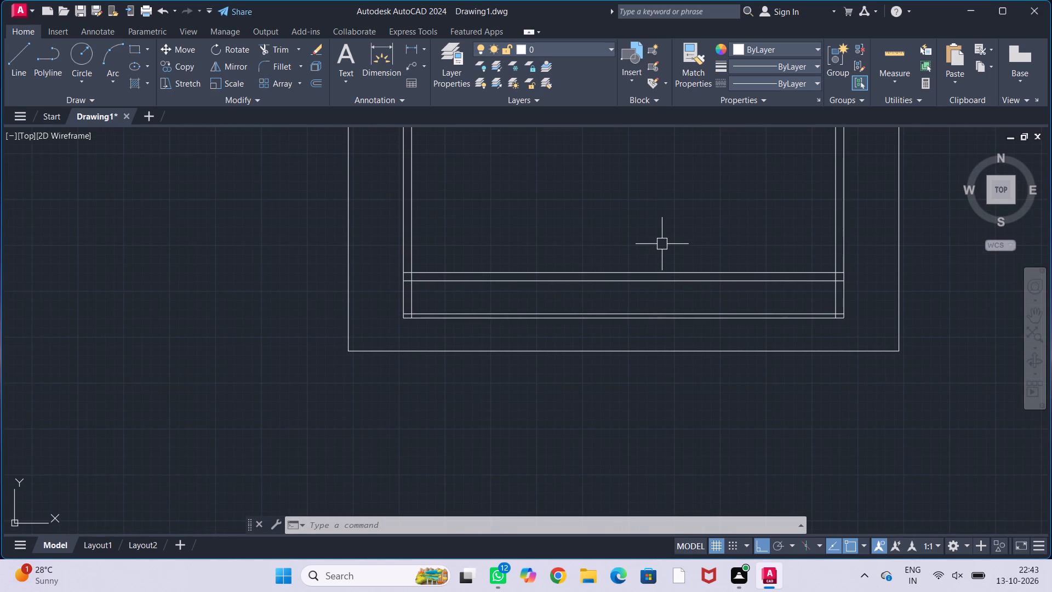
middle_click_drag(672, 218, 667, 291)
middle_click_drag(674, 286, 689, 249)
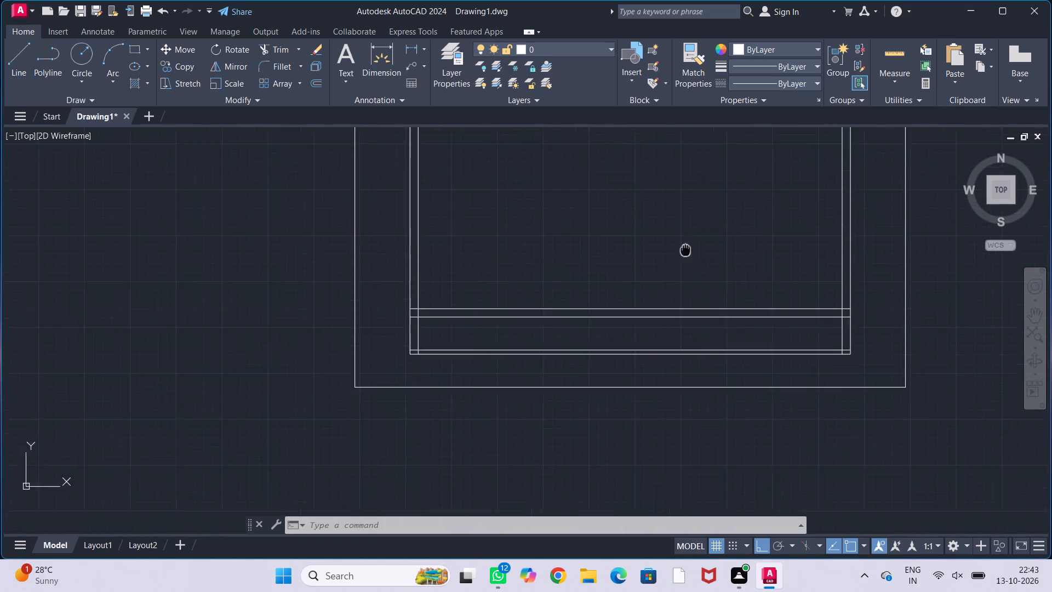
middle_click_drag(689, 249, 595, 281)
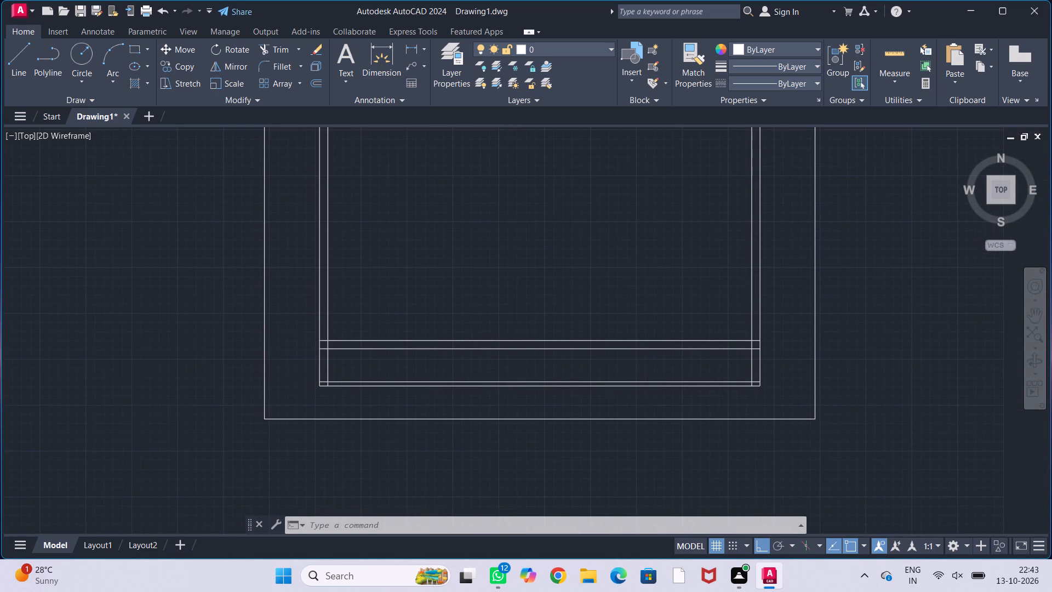
middle_click(605, 289)
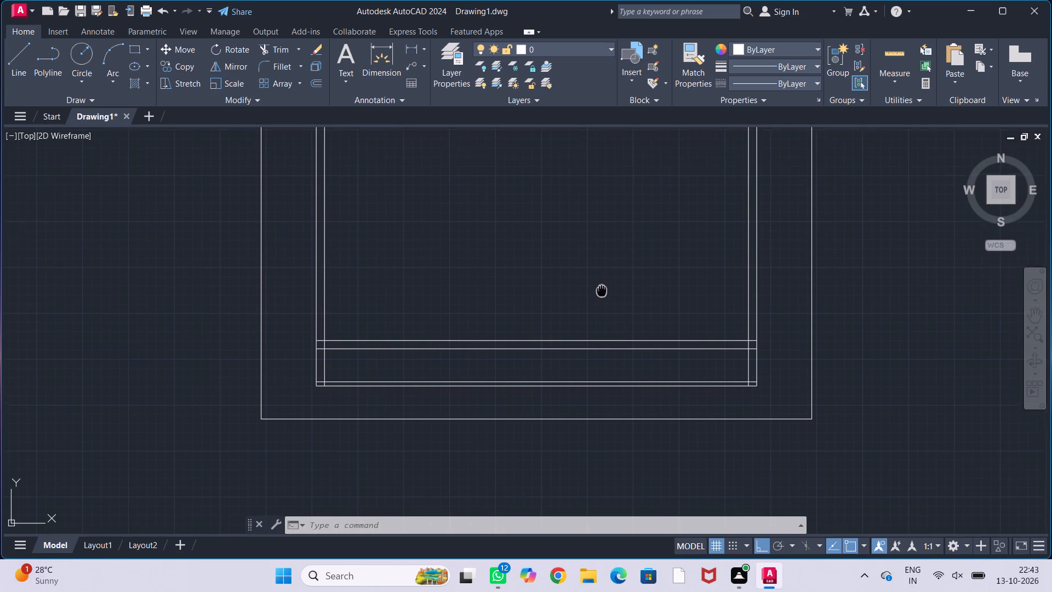
key("o")
type("ff")
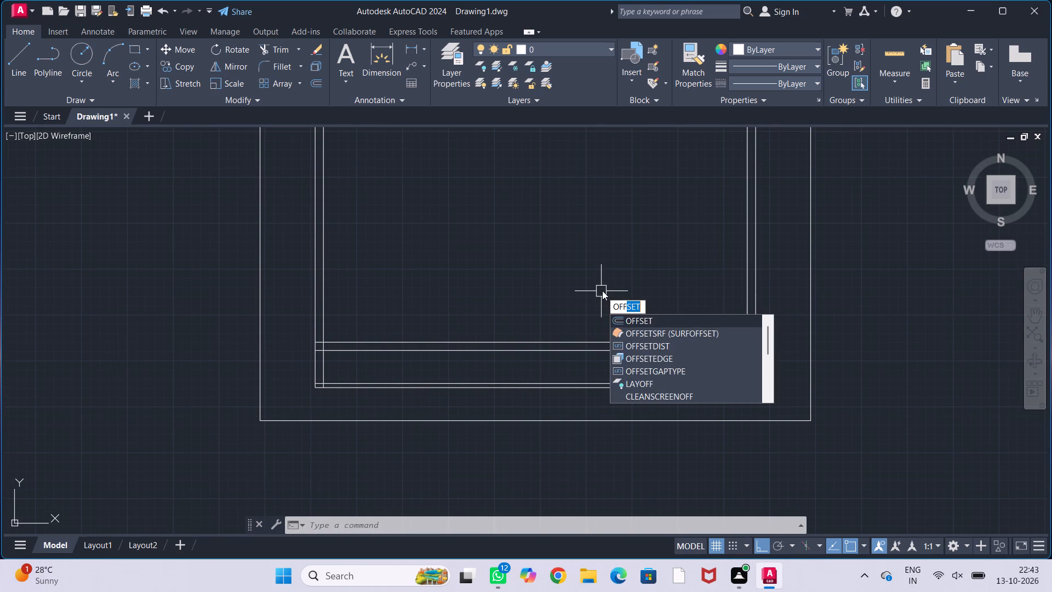
key("Return")
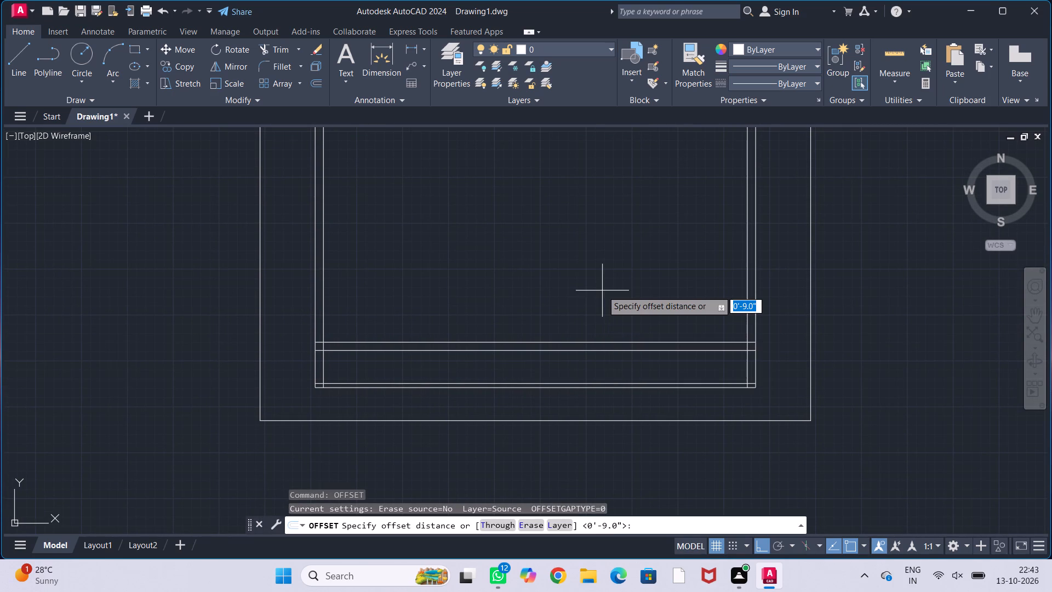
type("15'6")
key("shift+quotedbl")
key("Return")
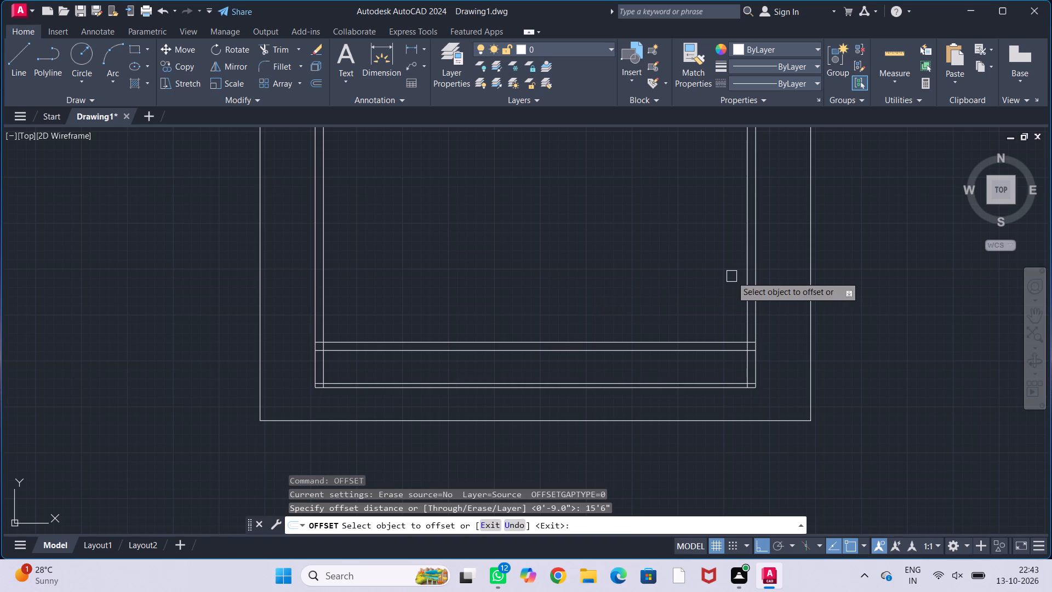
left_click(747, 278)
left_click(620, 298)
key("Escape")
key("Escape")
key("Escape")
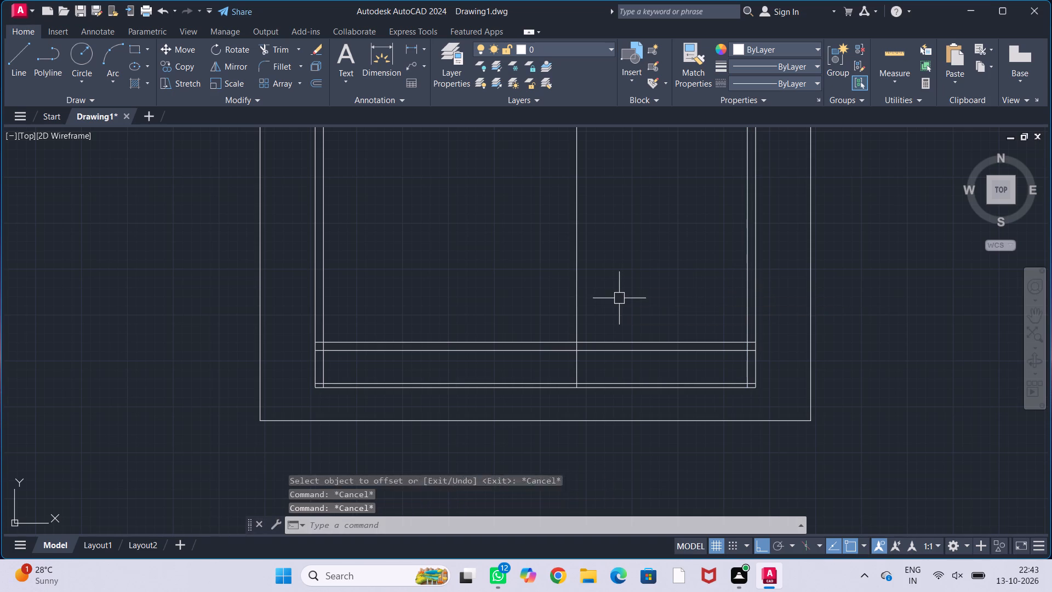
key("Escape")
key("Escape")
Offset the interior vertical dividing line 9" leftward to form the partition wall thickness.
key("o")
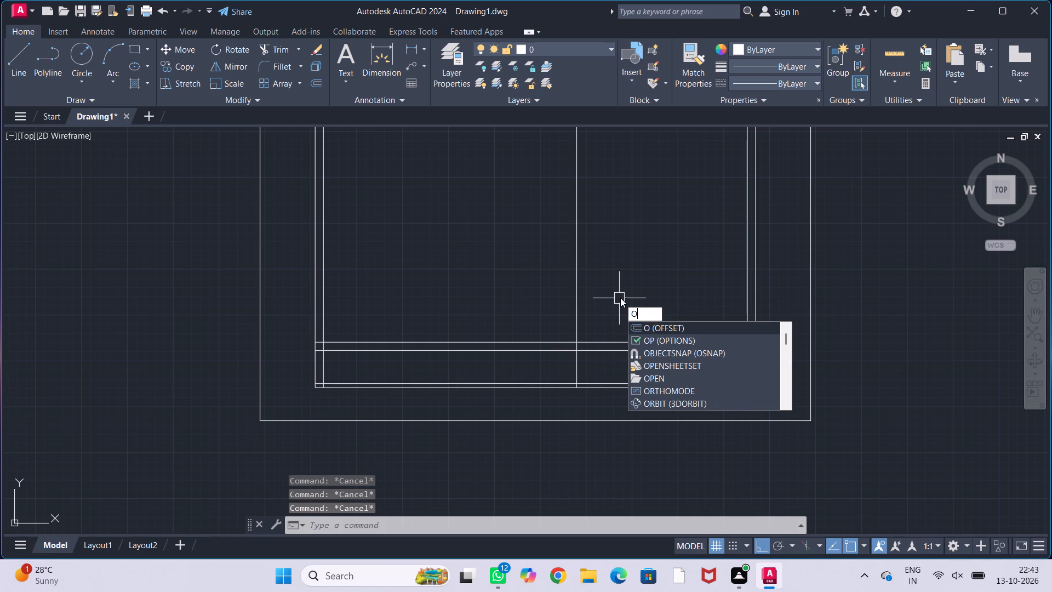
key("f")
key("f")
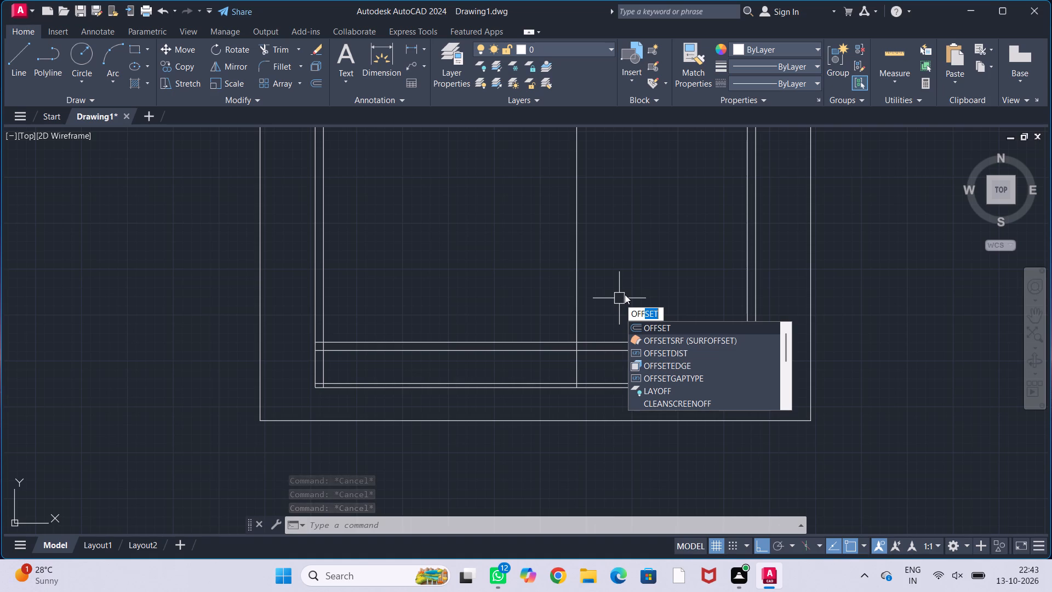
key("Return")
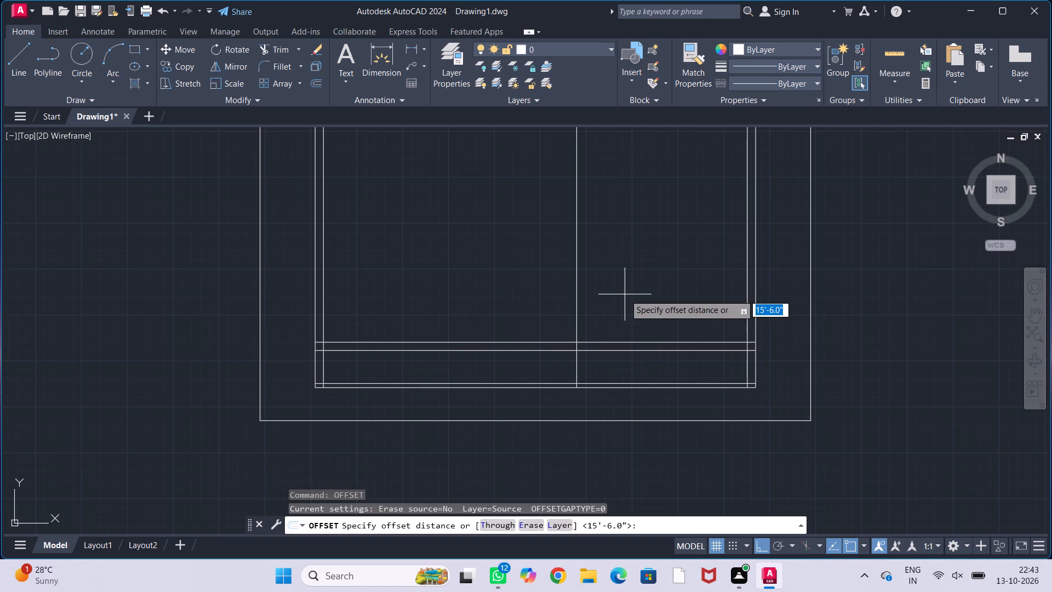
type("9\"")
key("Return")
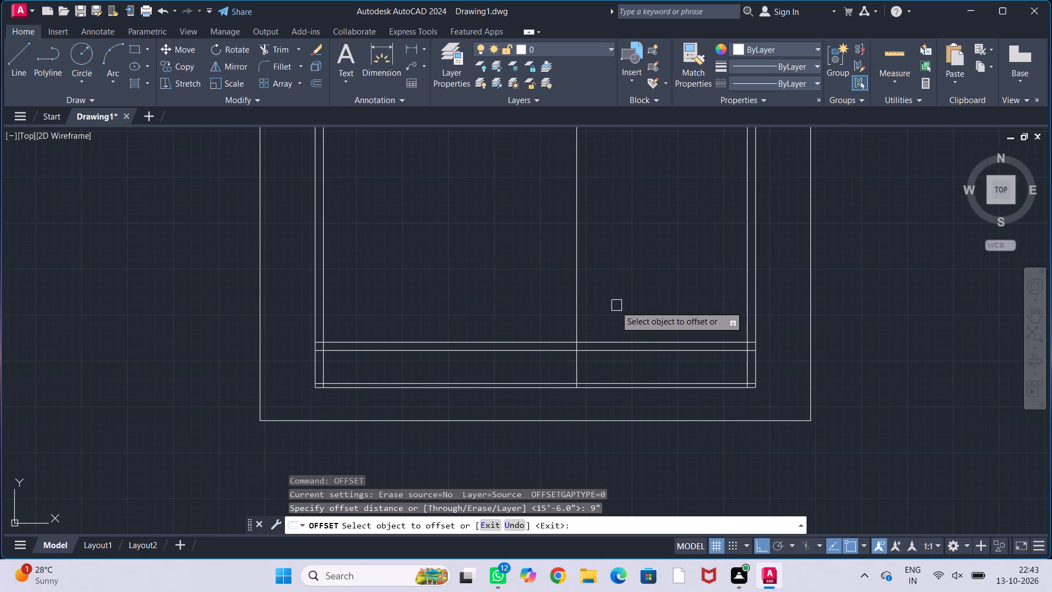
left_click(578, 303)
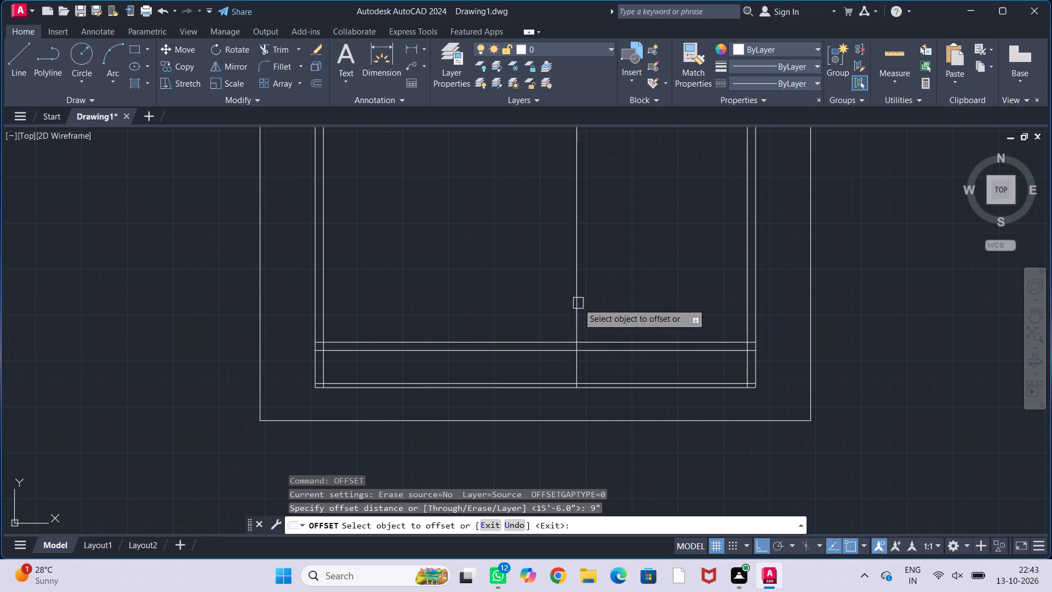
left_click(521, 317)
key("Escape")
key("Escape")
key("Escape")
key("Escape")
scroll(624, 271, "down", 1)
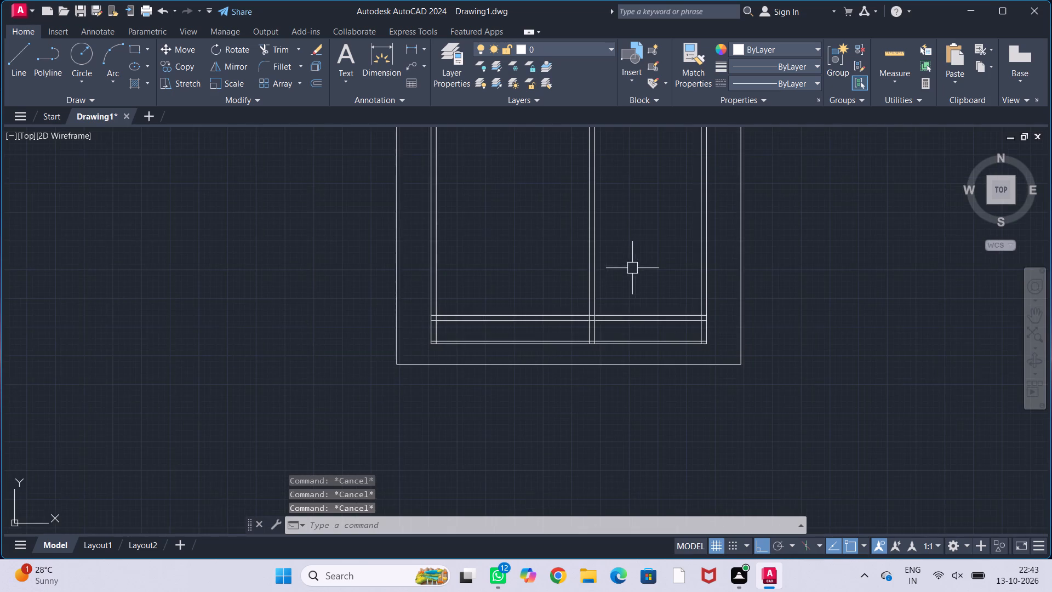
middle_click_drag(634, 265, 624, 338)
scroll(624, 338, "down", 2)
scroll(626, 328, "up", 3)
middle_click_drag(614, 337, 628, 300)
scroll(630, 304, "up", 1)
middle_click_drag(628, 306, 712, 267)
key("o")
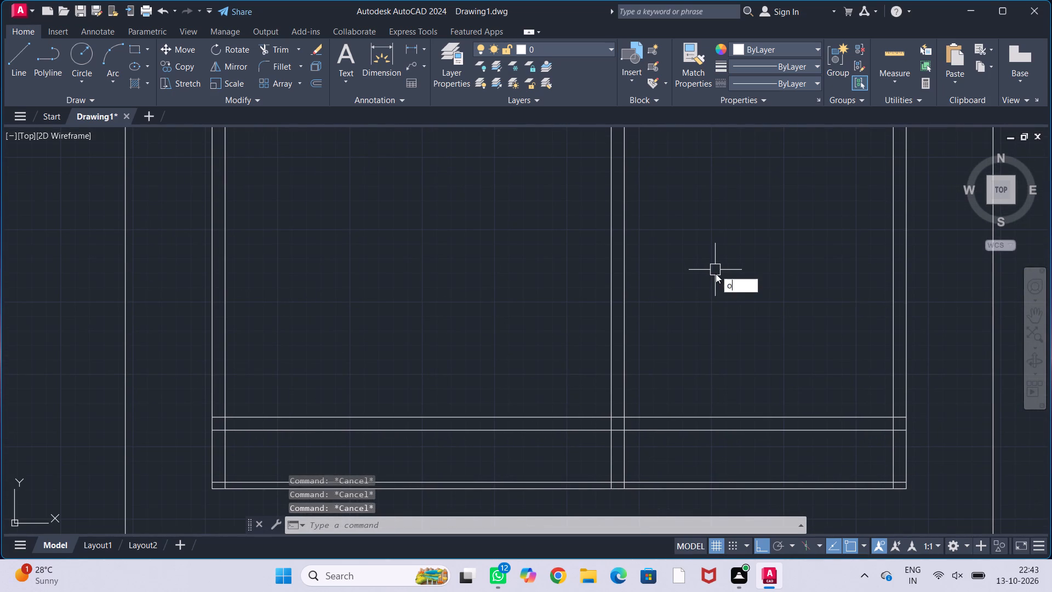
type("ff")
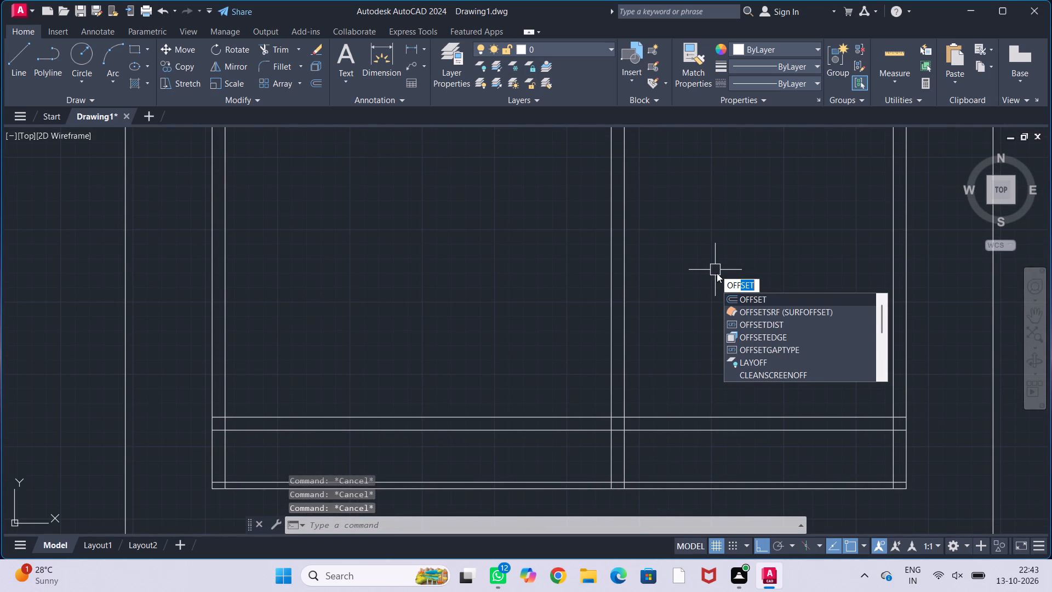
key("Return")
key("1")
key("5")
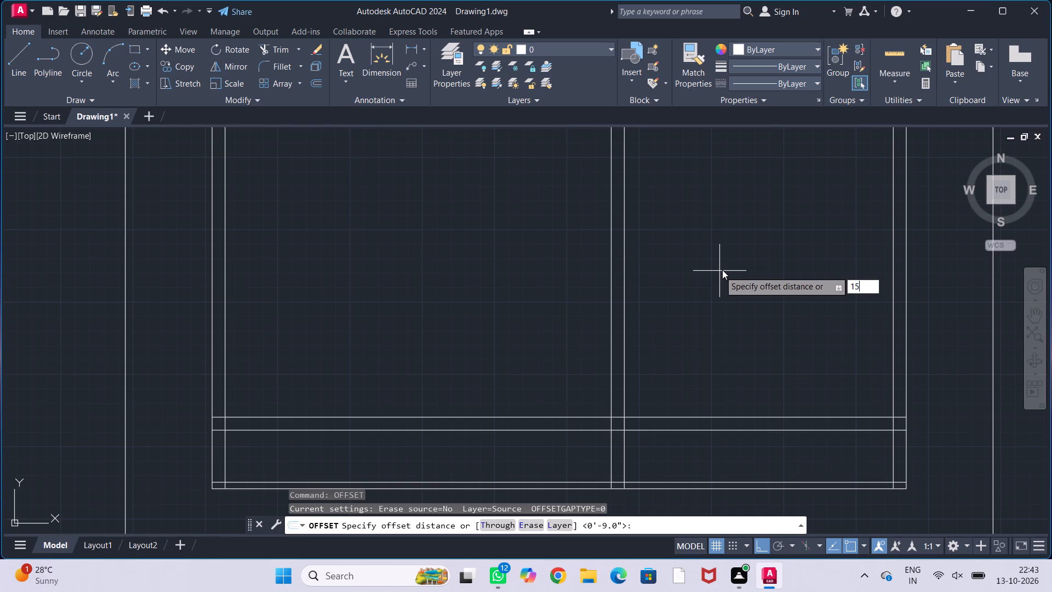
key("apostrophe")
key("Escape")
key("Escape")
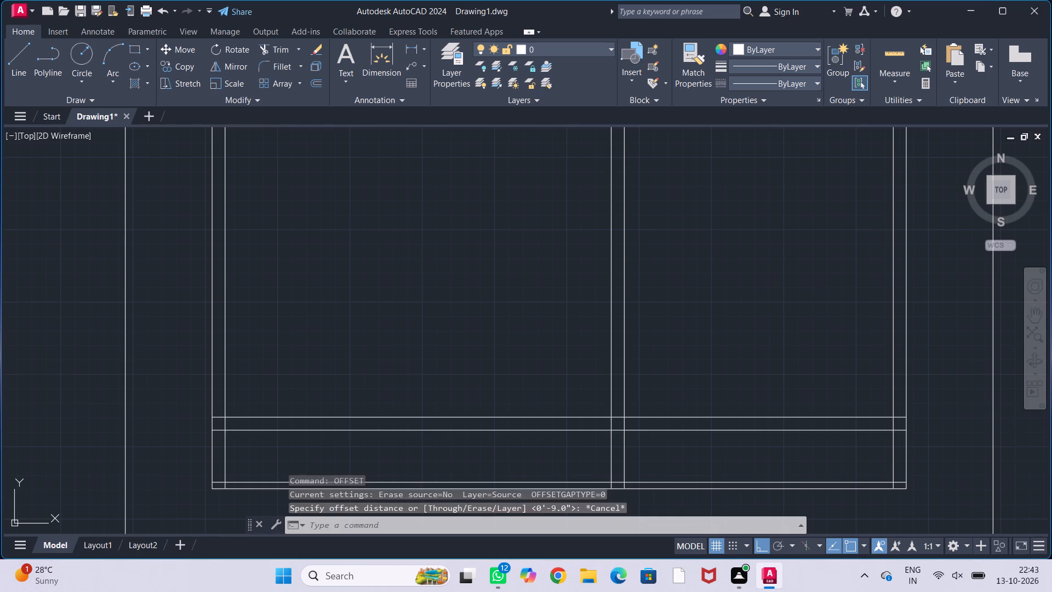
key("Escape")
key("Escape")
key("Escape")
Offset the upper line of the horizontal partition wall above the bottom wall 10' upward.
key("o")
key("f")
key("f")
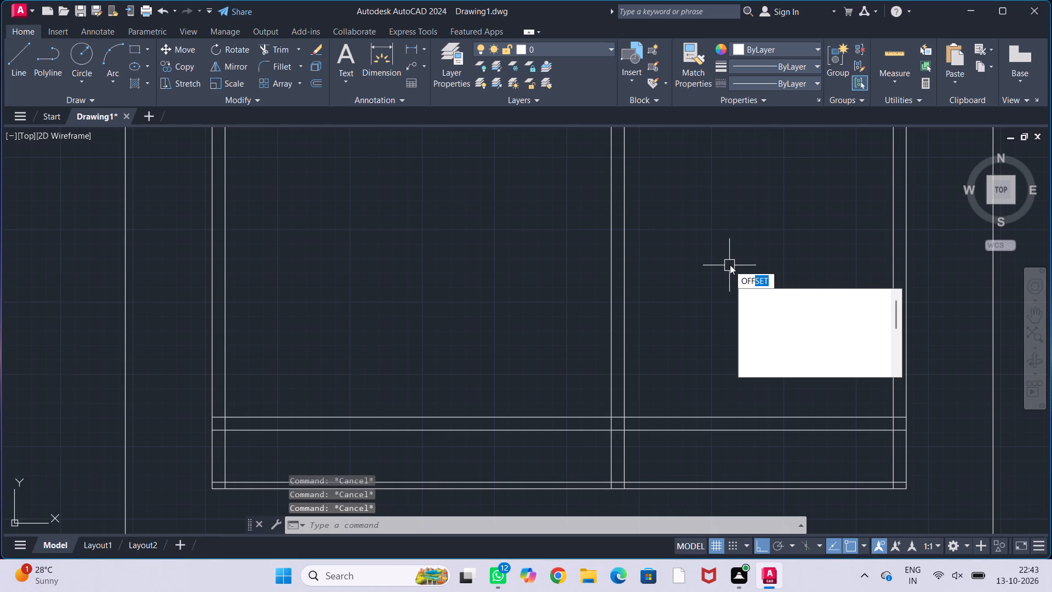
key("Return")
key("1")
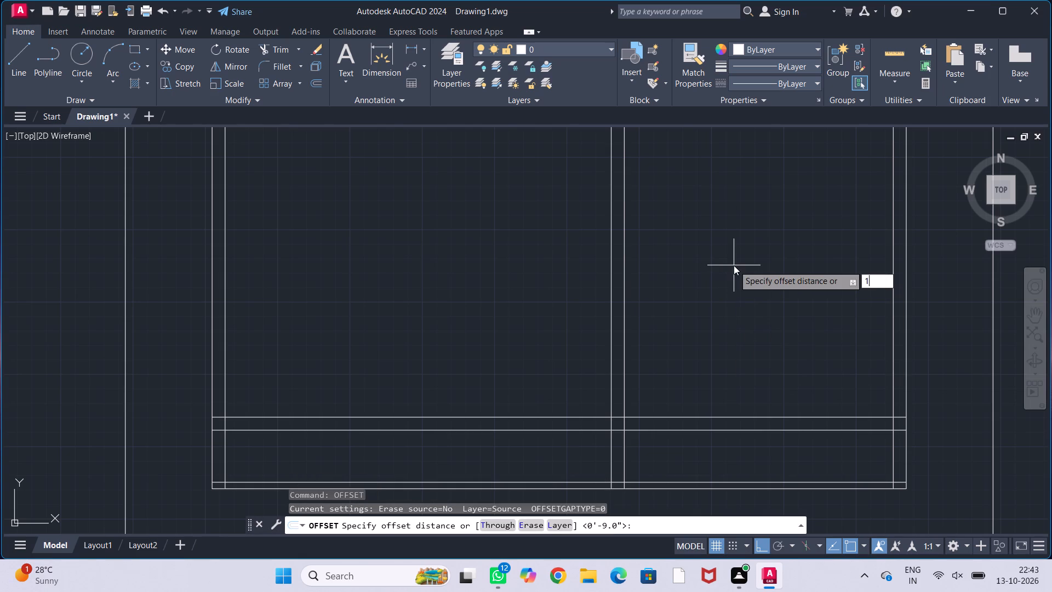
type("0'")
key("Return")
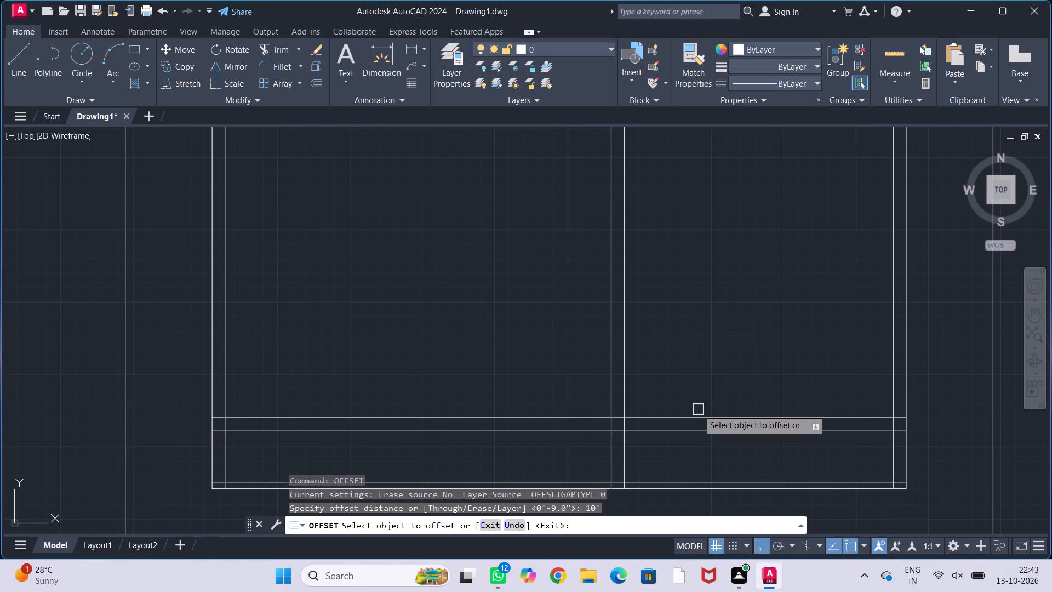
left_click(701, 413)
left_click(702, 345)
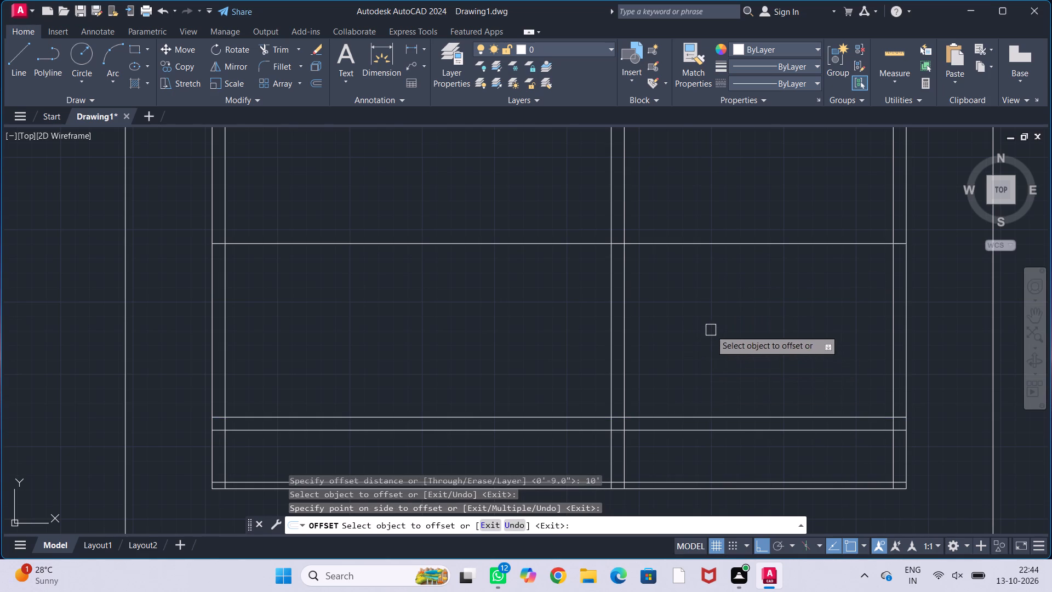
key("Escape")
key("Escape")
key("Escape")
key("Escape")
Offset the new horizontal line across the building 4.5" upward to form a thin partition wall.
middle_click_drag(722, 321, 736, 283)
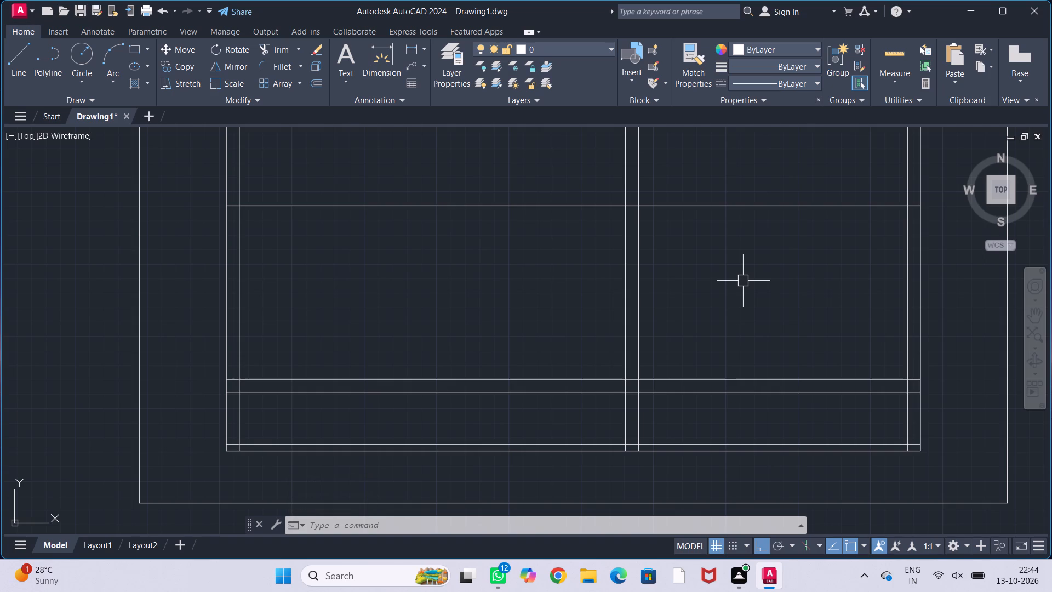
middle_click_drag(755, 284, 788, 282)
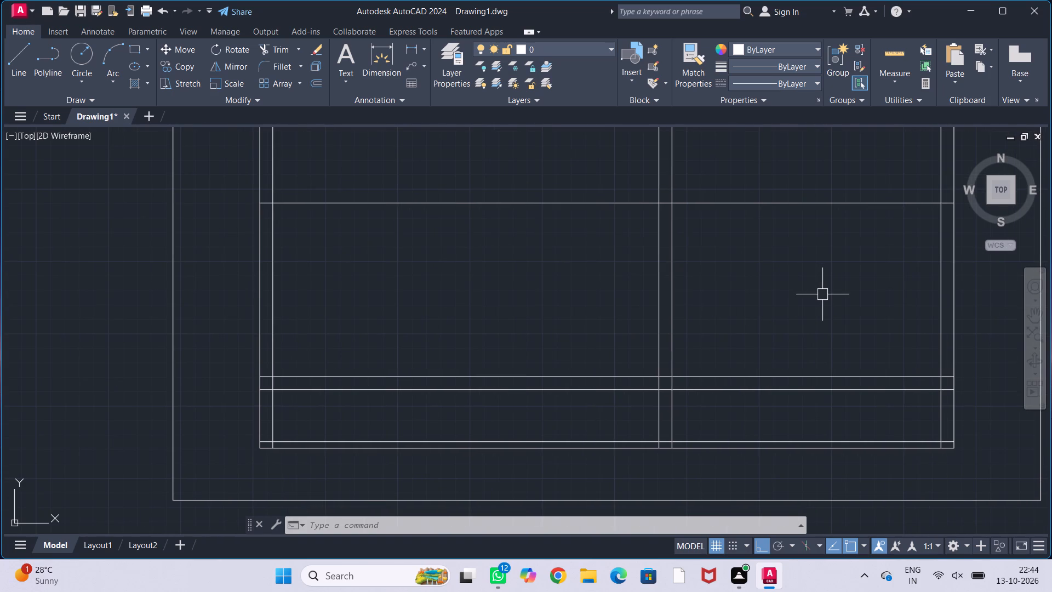
middle_click_drag(822, 294, 799, 263)
middle_click_drag(806, 280, 804, 288)
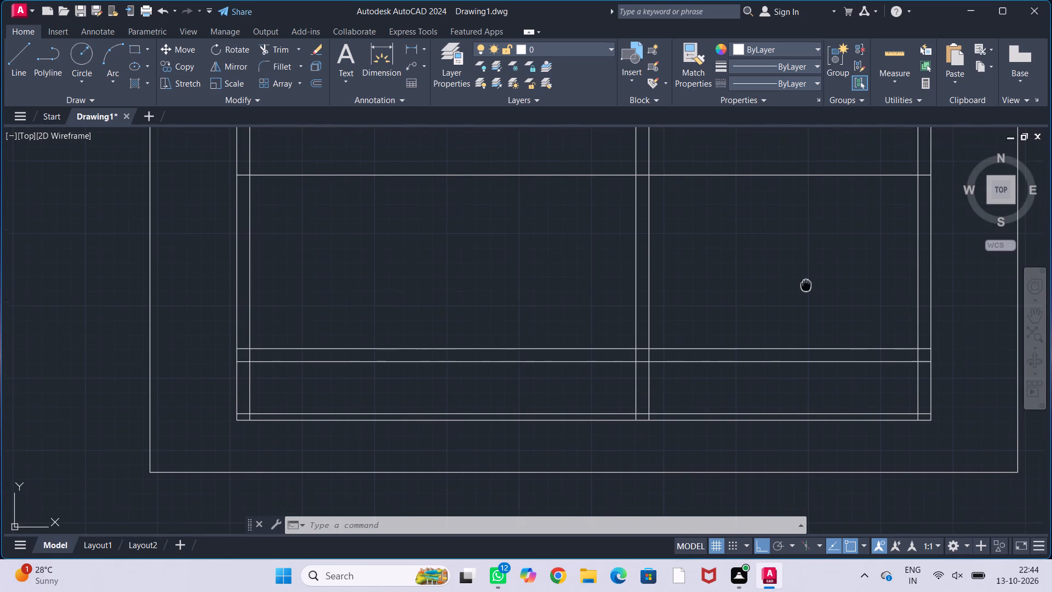
middle_click_drag(804, 288, 802, 287)
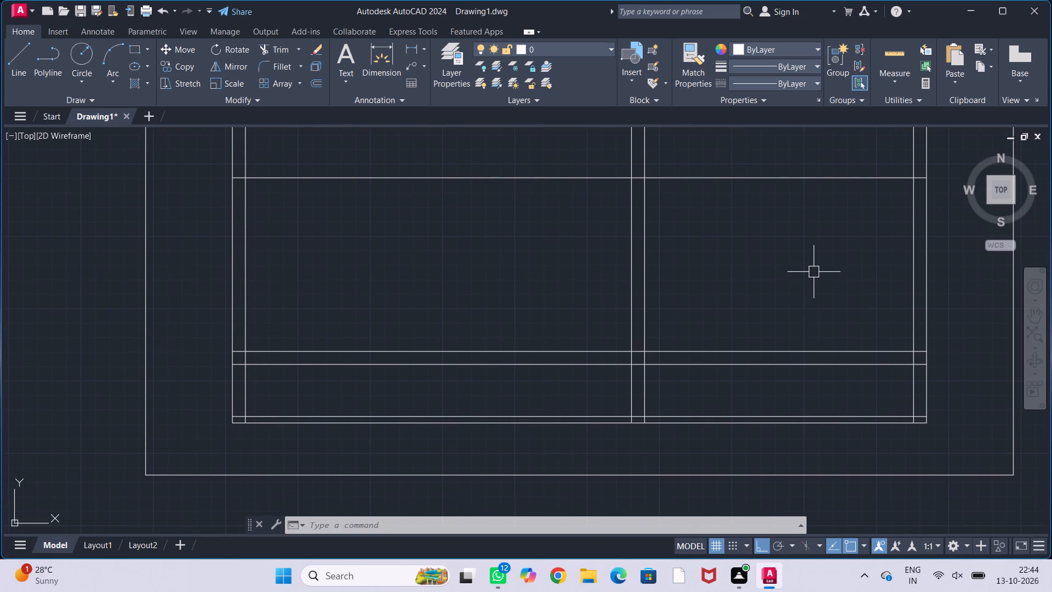
middle_click_drag(814, 272, 820, 294)
middle_click_drag(815, 281, 839, 324)
scroll(839, 323, "down", 1)
middle_click_drag(839, 321, 801, 311)
type("off")
key("Return")
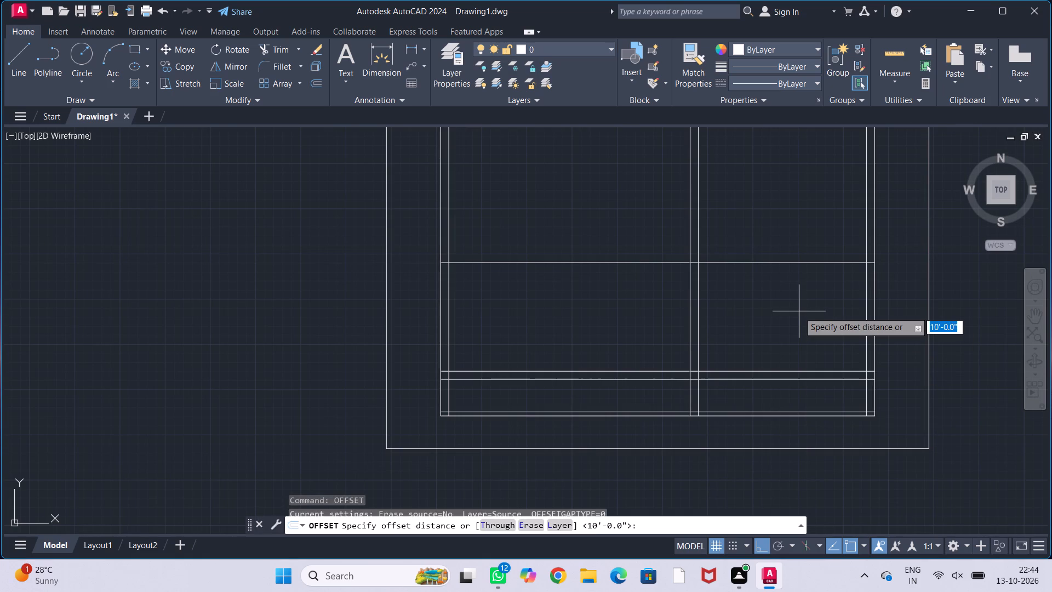
type("4.5\"")
key("Return")
left_click(790, 263)
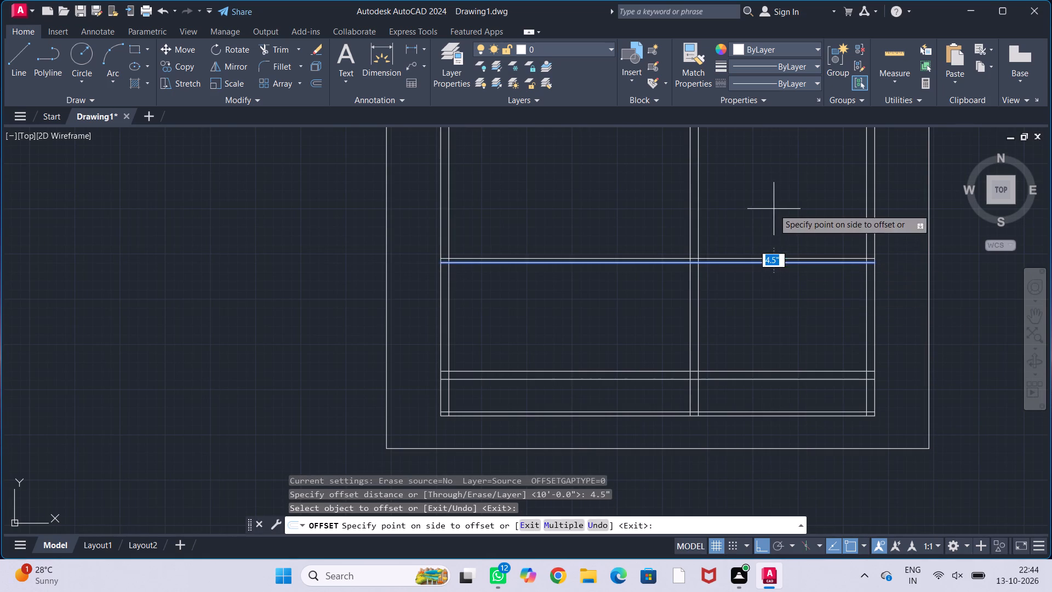
left_click(774, 209)
key("Escape")
key("Escape")
key("Escape")
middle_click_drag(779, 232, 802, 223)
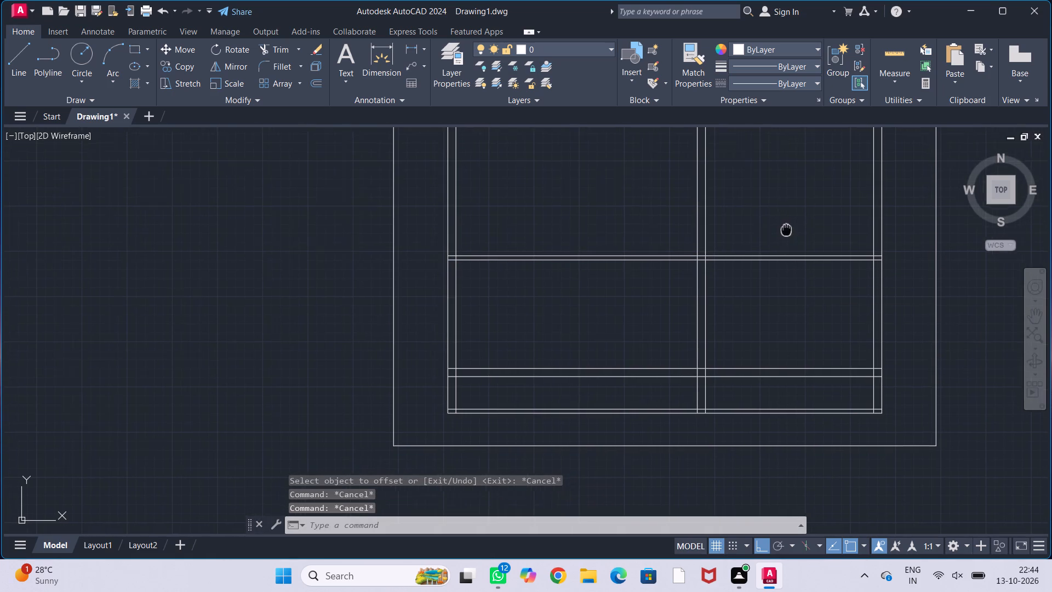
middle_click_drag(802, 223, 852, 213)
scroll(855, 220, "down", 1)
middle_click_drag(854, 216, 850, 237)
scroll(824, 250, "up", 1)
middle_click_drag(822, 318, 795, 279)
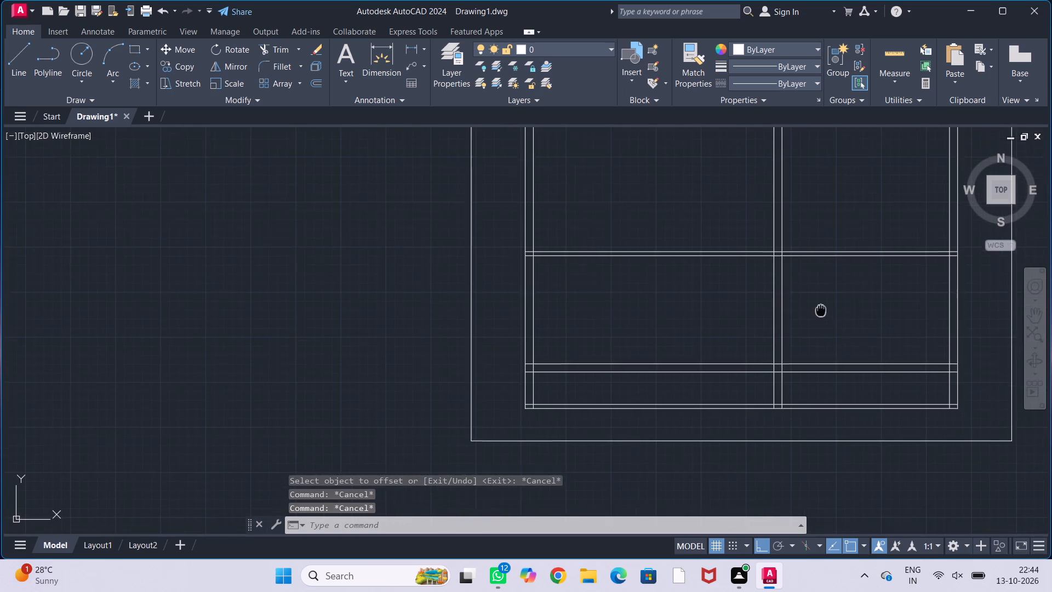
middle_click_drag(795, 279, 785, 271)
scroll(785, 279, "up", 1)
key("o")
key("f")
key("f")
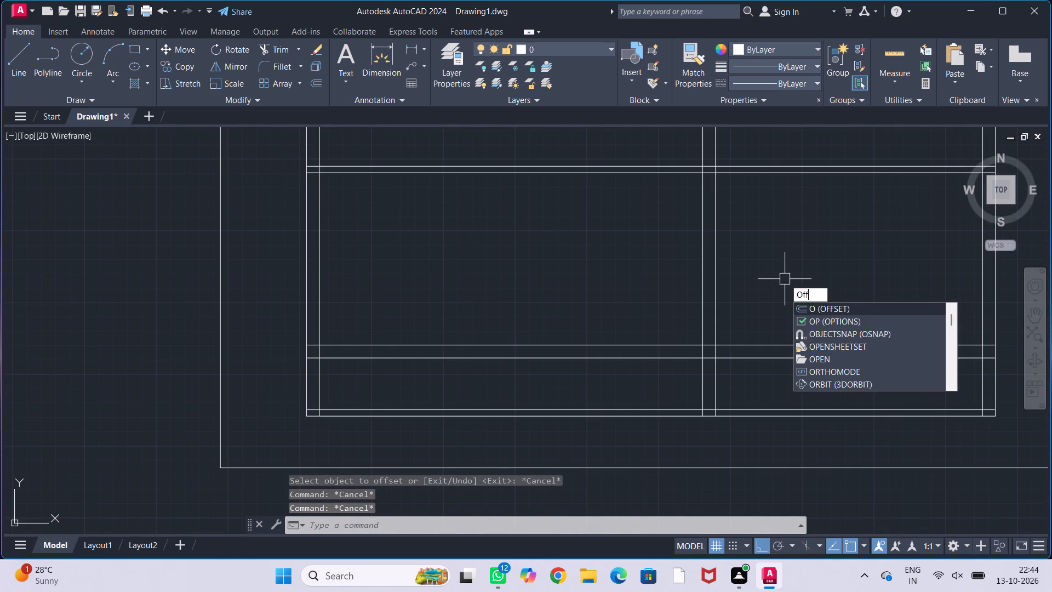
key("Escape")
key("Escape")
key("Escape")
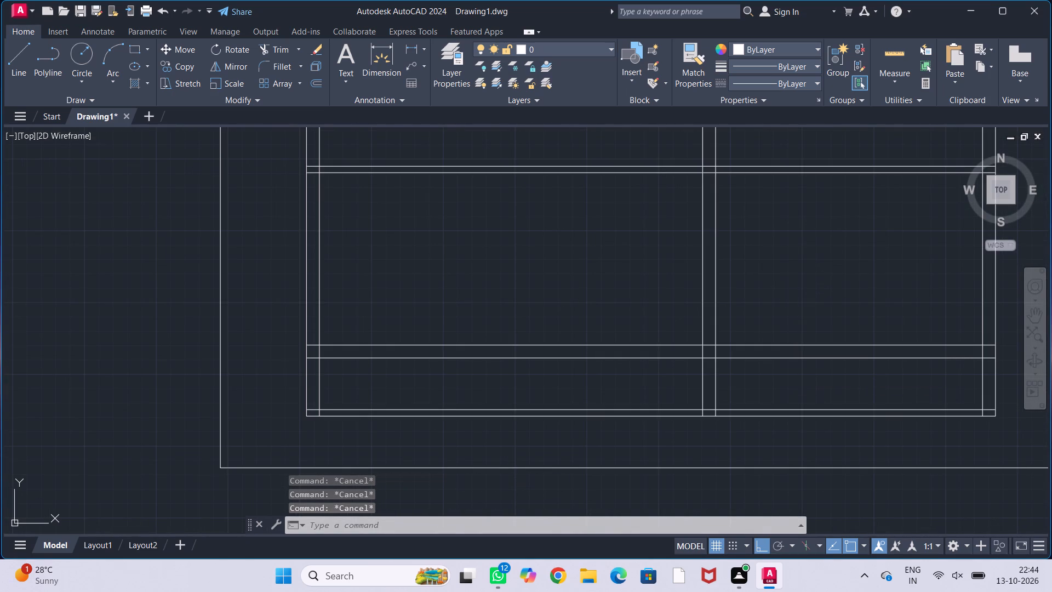
Trim both lines of the vertical partition wall where they extend above the 4.5" horizontal wall.
scroll(794, 273, "down", 1)
middle_click_drag(798, 272, 773, 298)
key("t")
key("r")
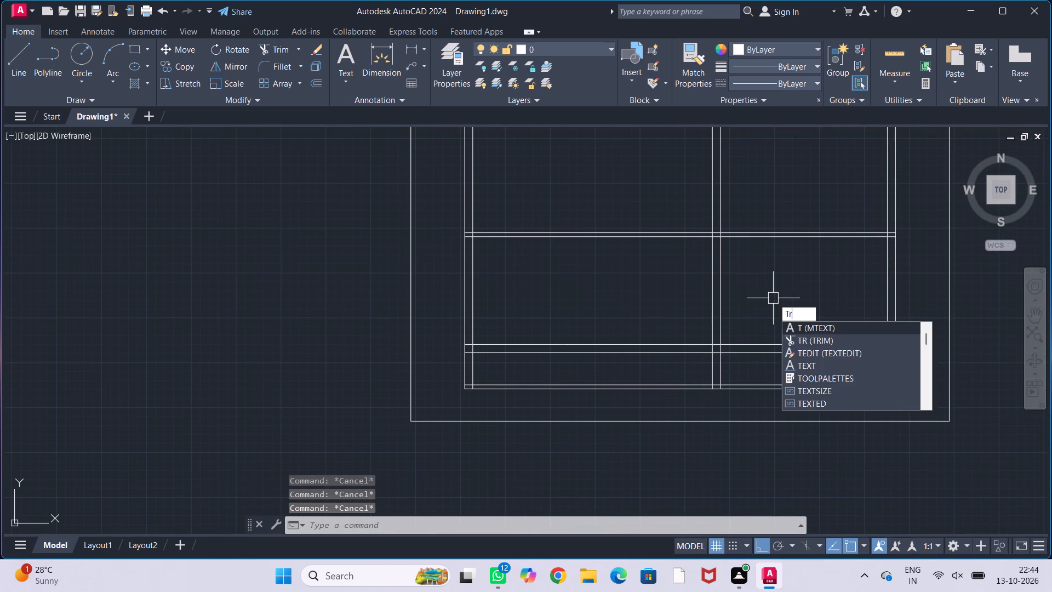
key("Return")
left_click_drag(759, 183, 609, 210)
key("Escape")
key("Escape")
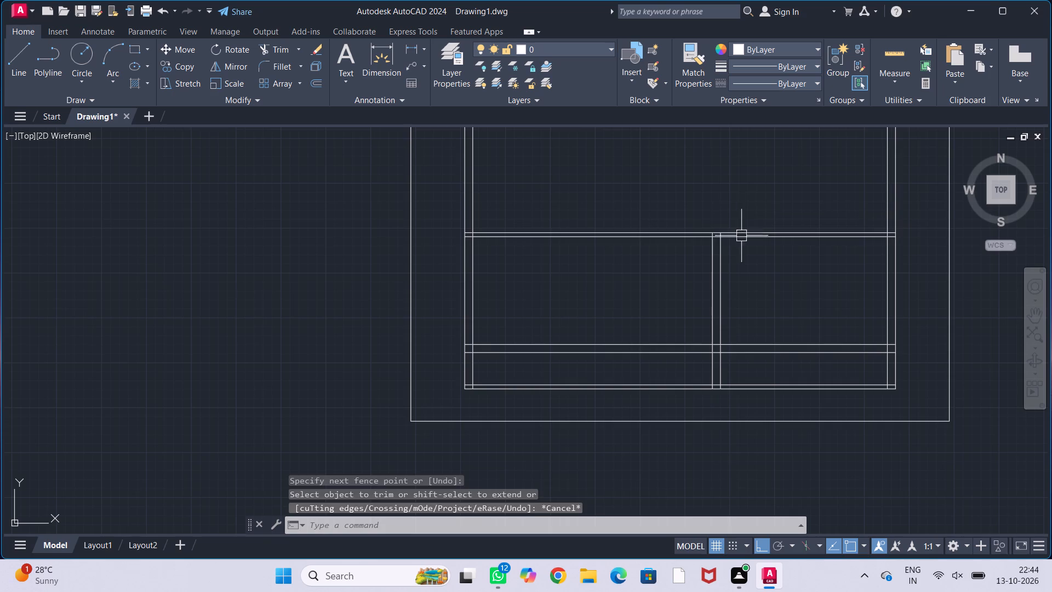
key("Escape")
key("Escape")
Offset the left line of the vertical partition wall 6'6" to the left.
scroll(713, 298, "up", 1)
middle_click_drag(774, 282, 763, 259)
key("o")
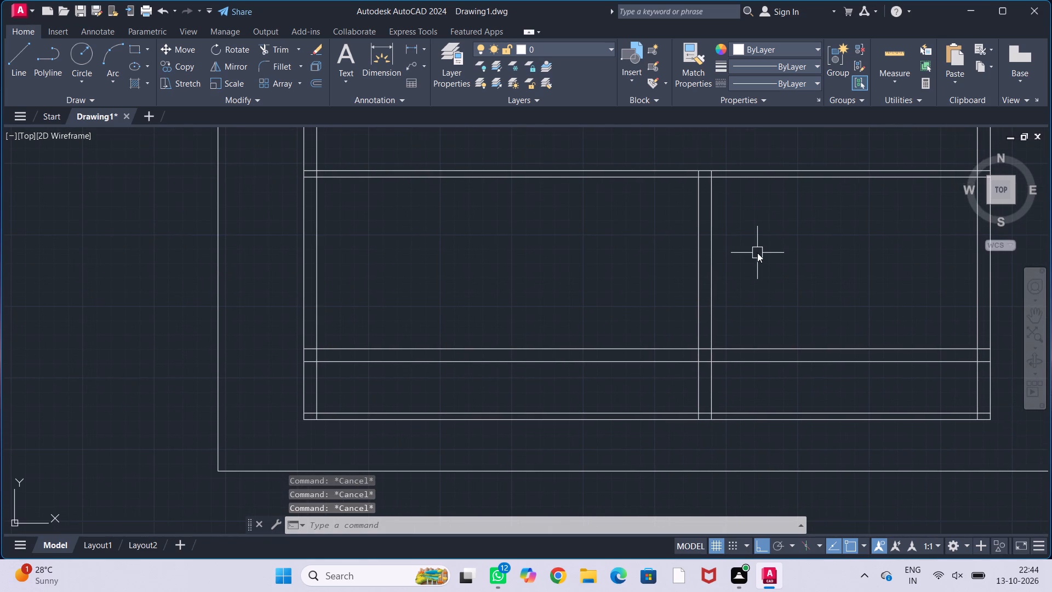
key("f")
key("f")
key("Return")
key("6")
type("'6\"")
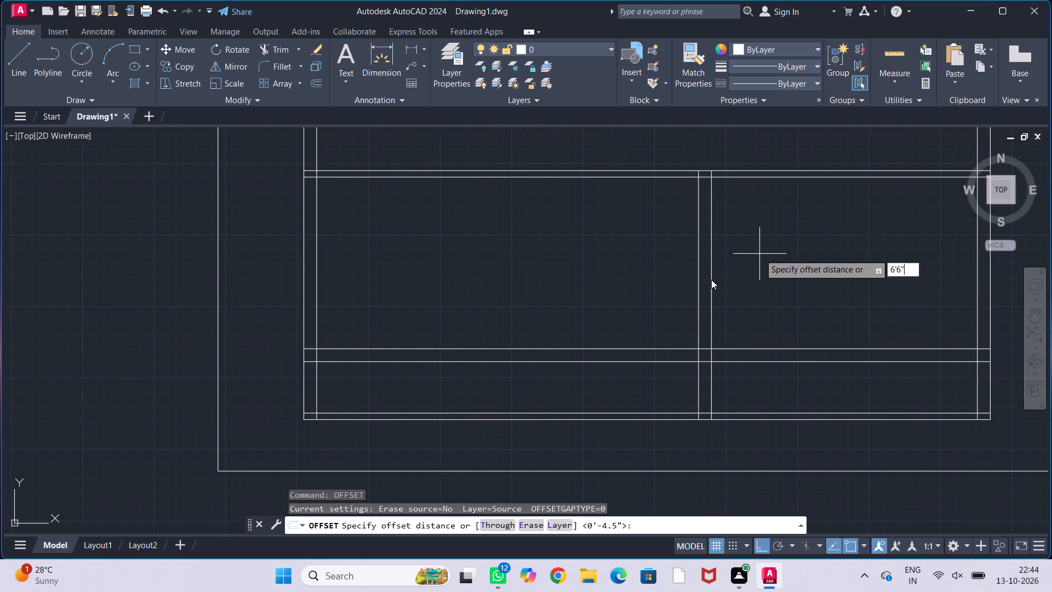
key("Return")
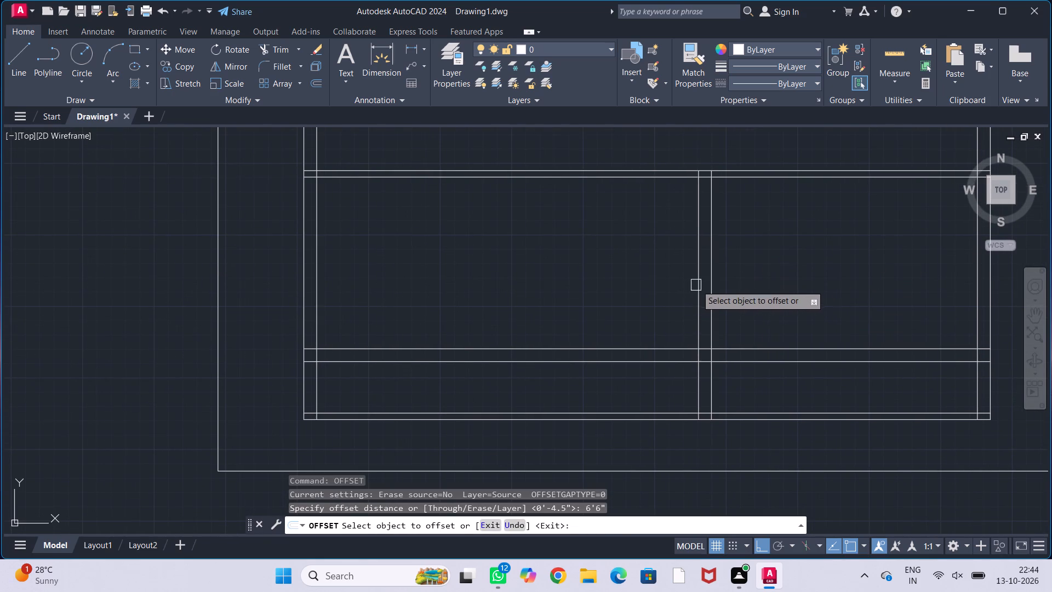
left_click(698, 284)
left_click(637, 291)
key("Escape")
key("Escape")
key("Escape")
key("Escape")
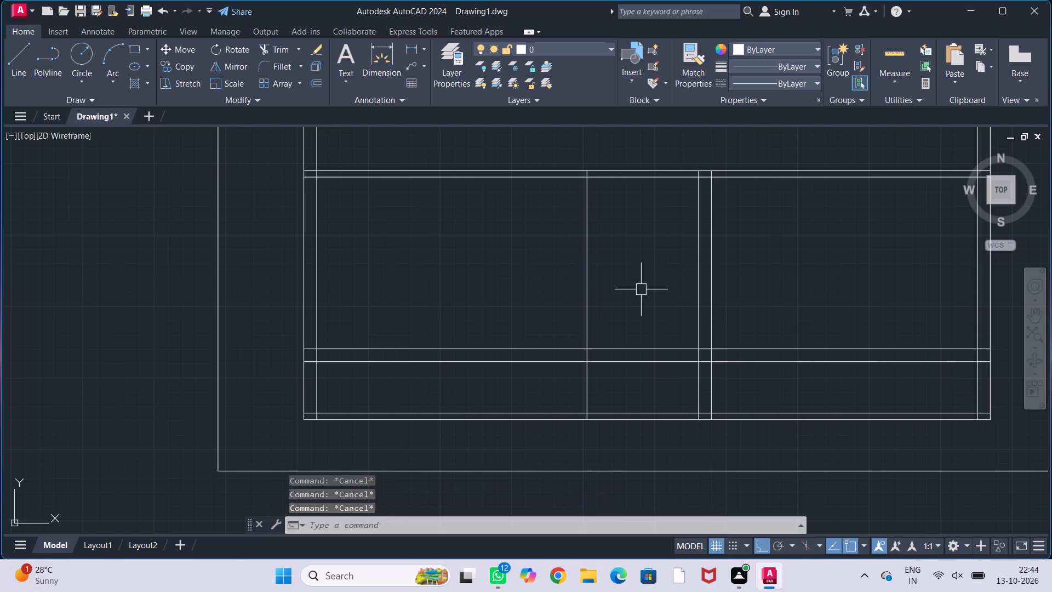
Offset the new vertical line 9" to the left to form the second vertical partition wall.
key("o")
key("f")
key("f")
key("Return")
key("9")
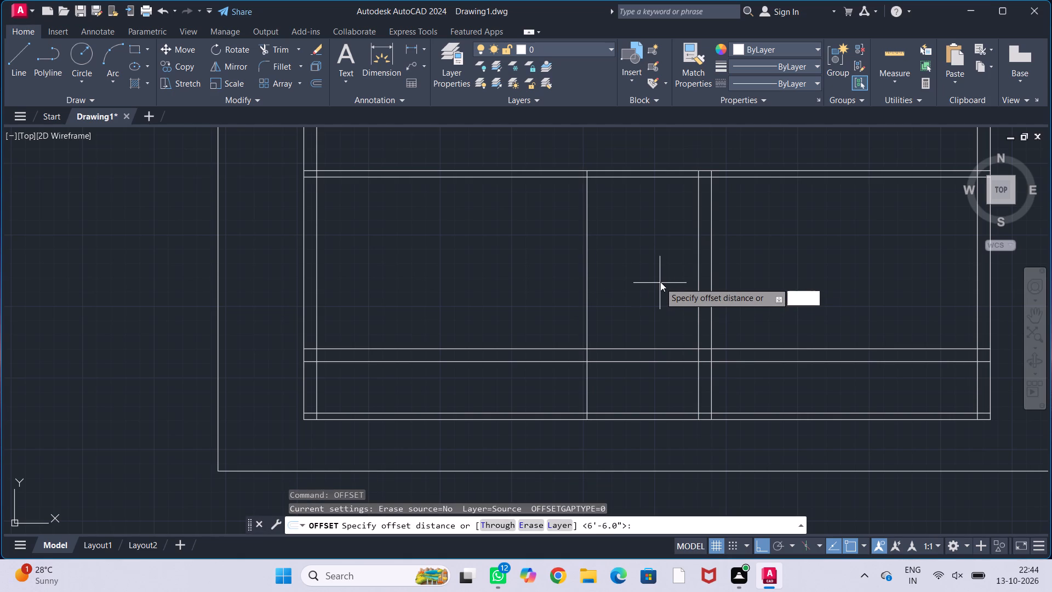
key("shift+quotedbl")
key("Return")
left_click(592, 316)
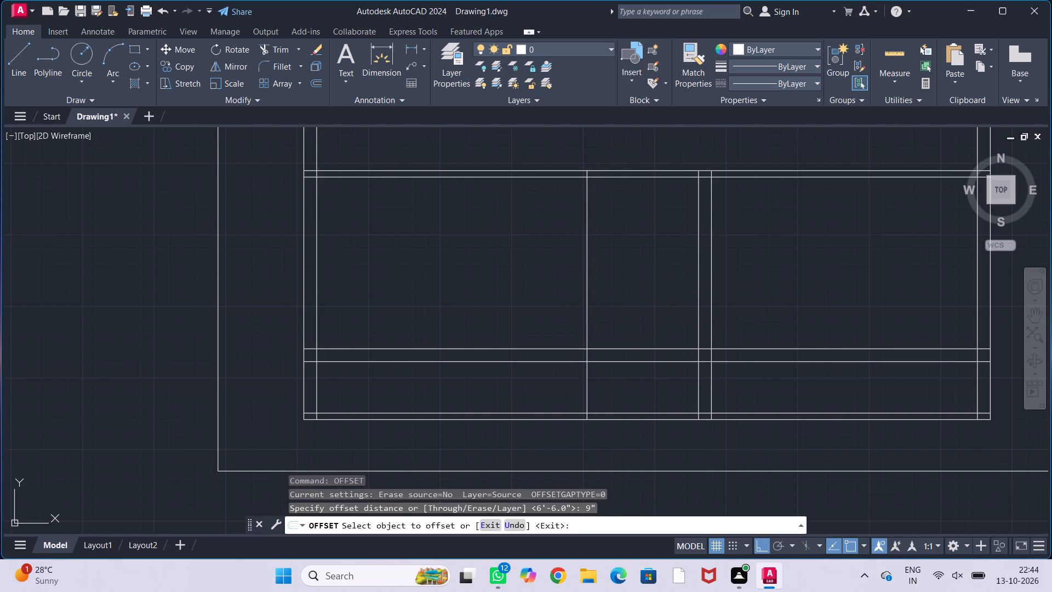
left_click(533, 324)
key("Escape")
key("Escape")
key("Escape")
key("Escape")
Examine the partition layout and the undivided upper part of the floor plan.
scroll(637, 289, "down", 2)
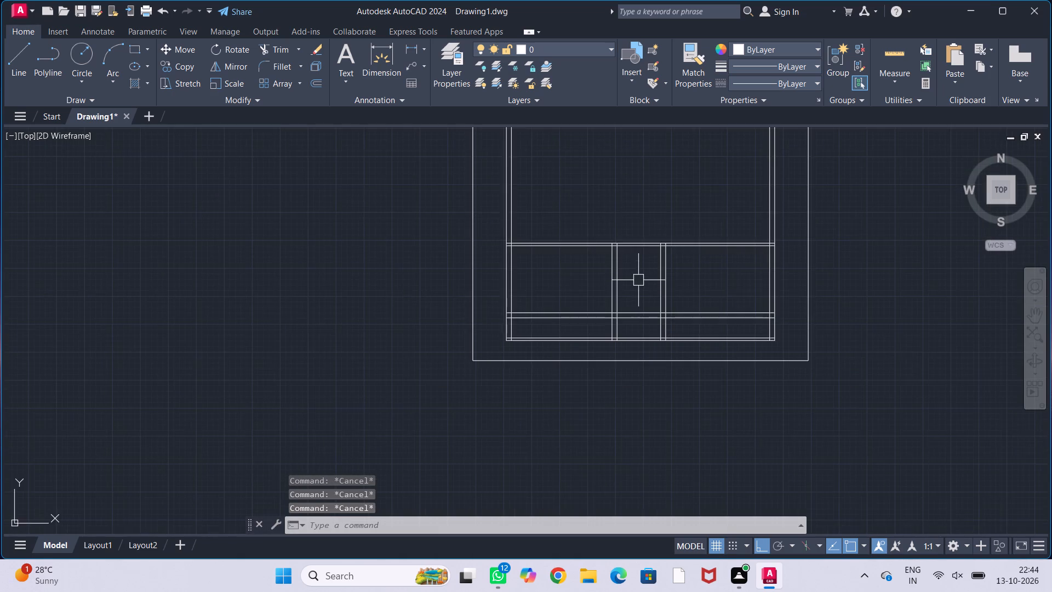
middle_click_drag(638, 280, 628, 331)
scroll(616, 300, "up", 1)
middle_click_drag(644, 265, 632, 412)
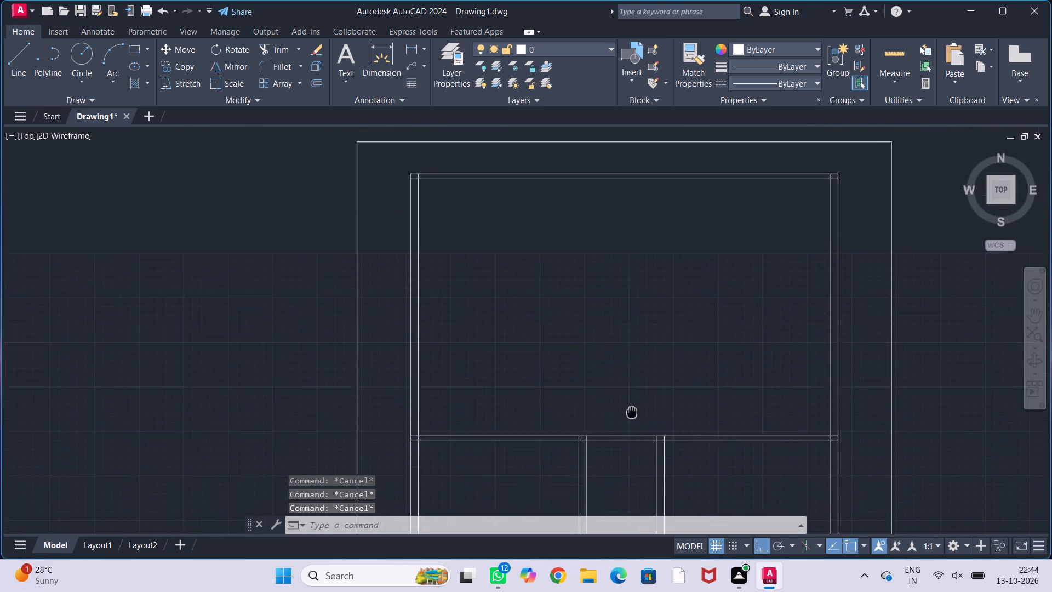
middle_click_drag(632, 412, 630, 320)
middle_click_drag(647, 303, 687, 274)
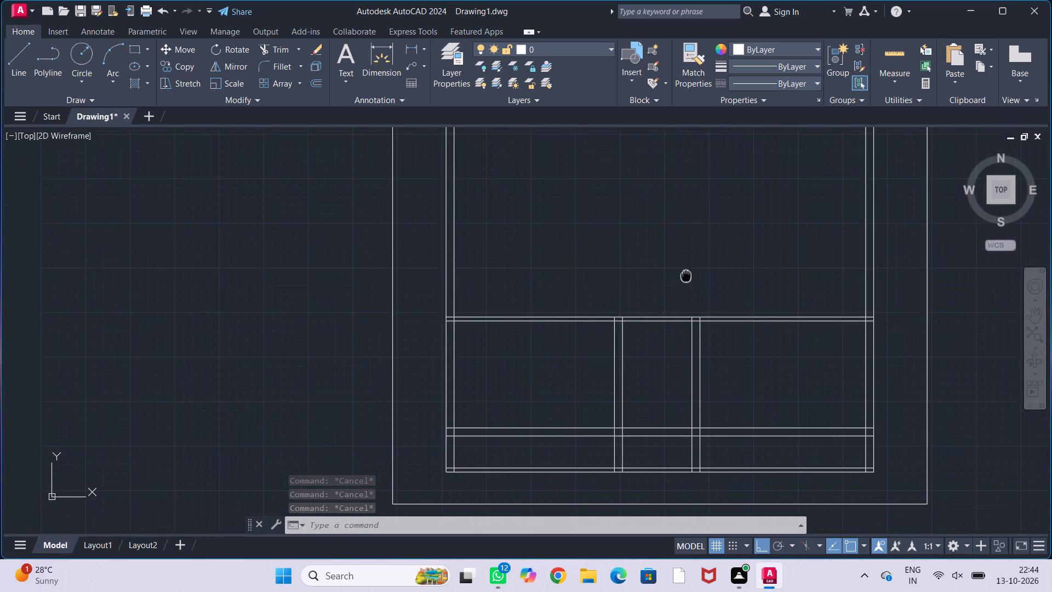
middle_click_drag(701, 262, 649, 233)
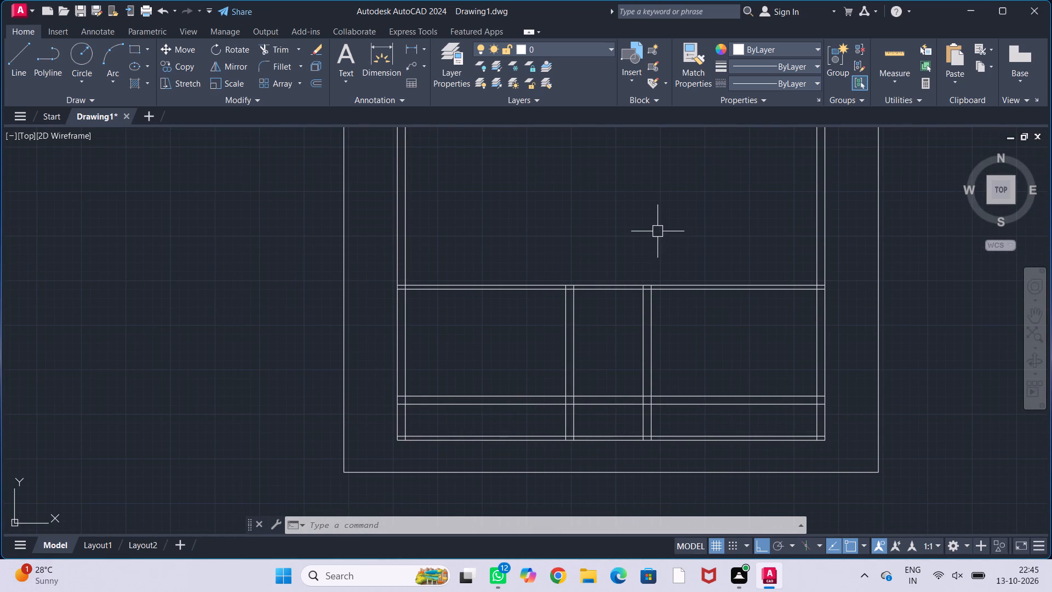
middle_click_drag(659, 230, 700, 215)
middle_click_drag(700, 215, 681, 223)
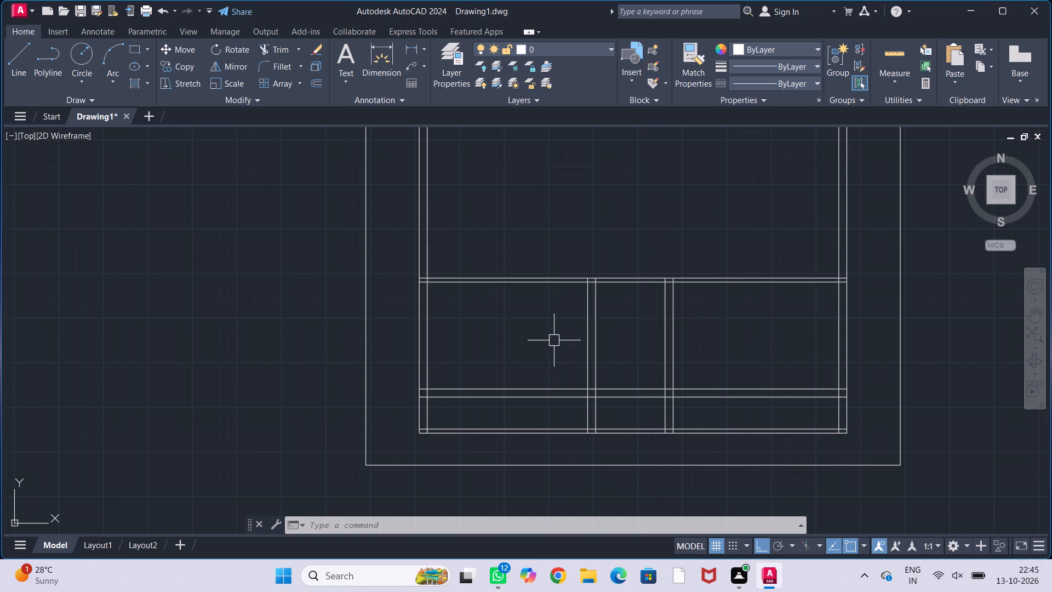
middle_click_drag(529, 355, 504, 346)
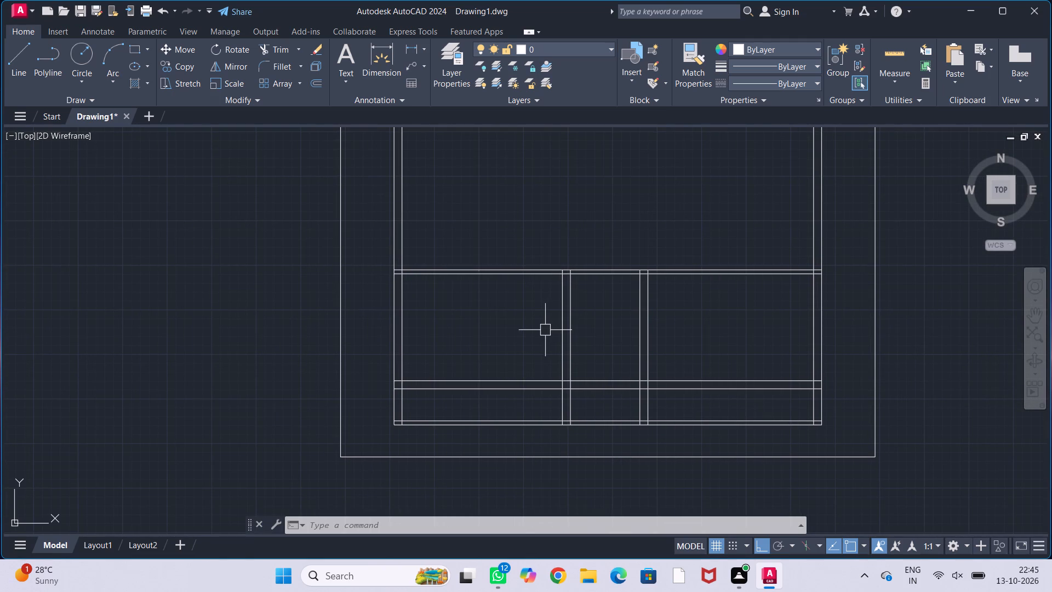
middle_click_drag(506, 314, 477, 382)
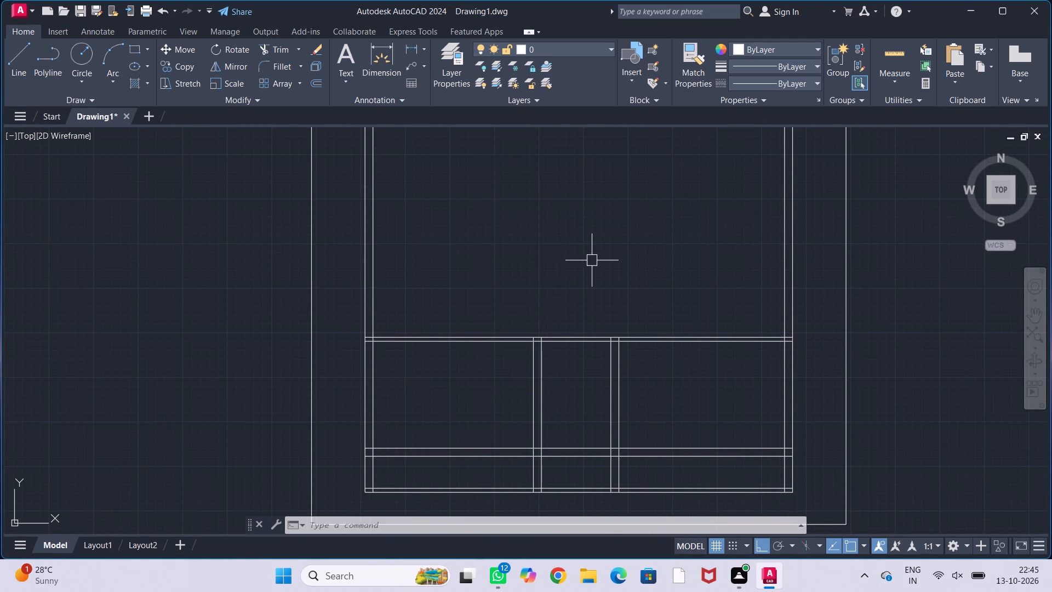
middle_click_drag(592, 260, 596, 309)
middle_click_drag(619, 267, 654, 359)
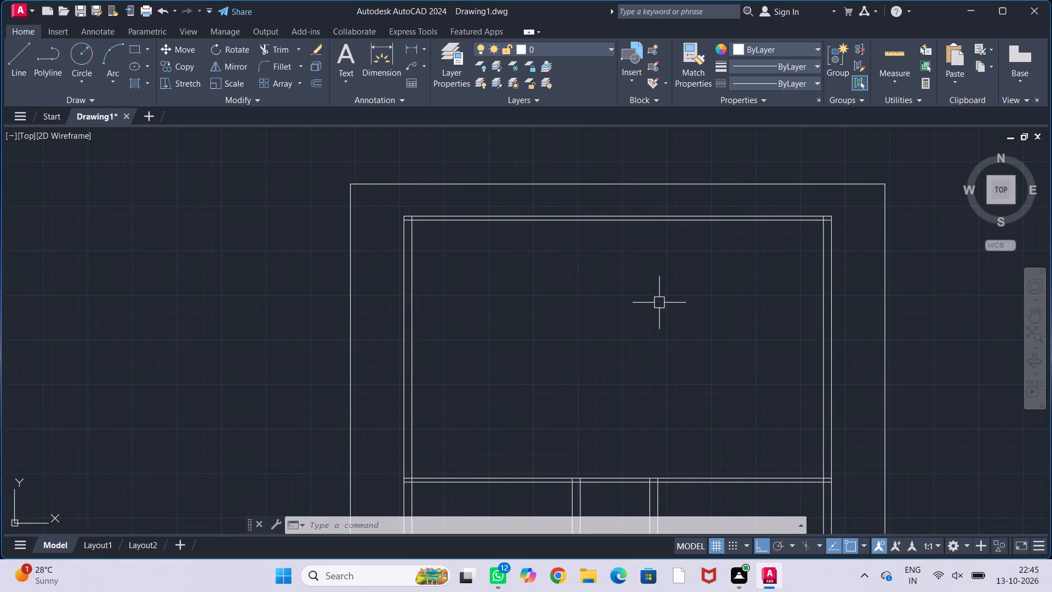
middle_click_drag(571, 282, 557, 271)
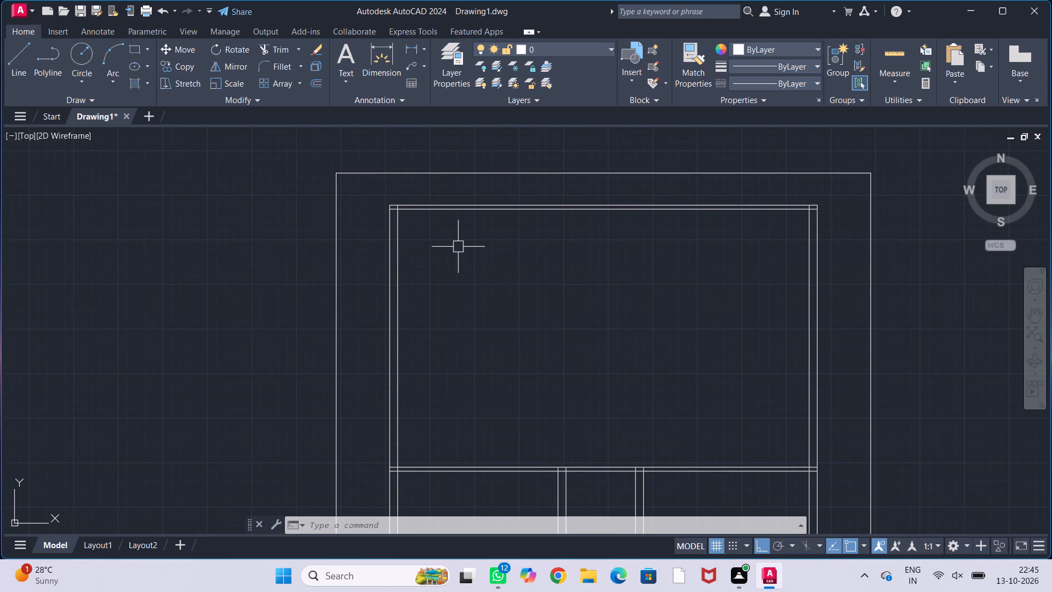
scroll(443, 234, "up", 1)
middle_click_drag(467, 238, 393, 232)
scroll(398, 237, "down", 1)
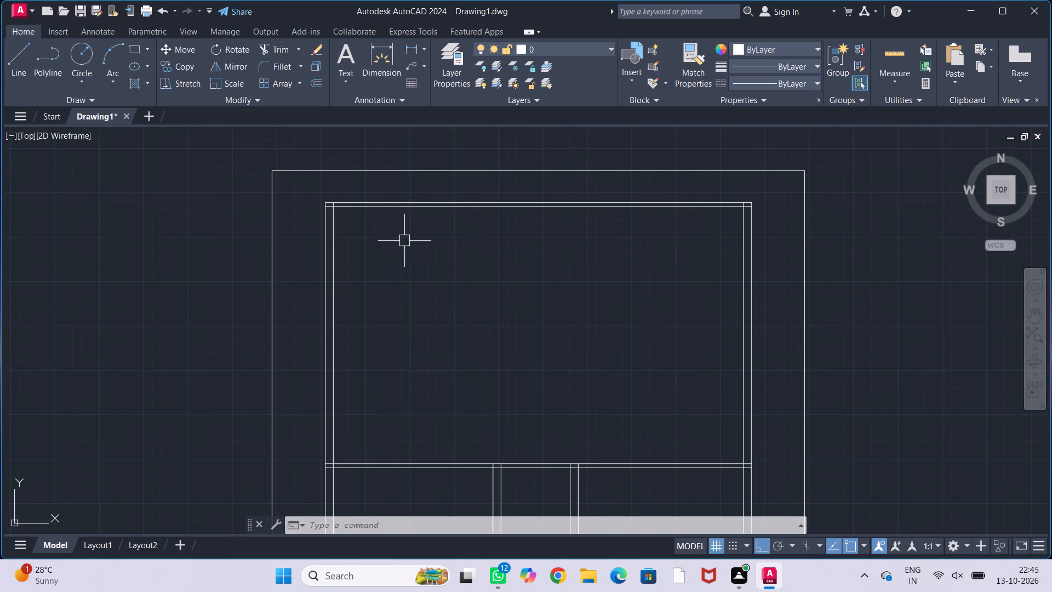
middle_click_drag(380, 238, 523, 232)
scroll(500, 229, "up", 1)
middle_click_drag(538, 237, 405, 235)
middle_click_drag(486, 253, 379, 251)
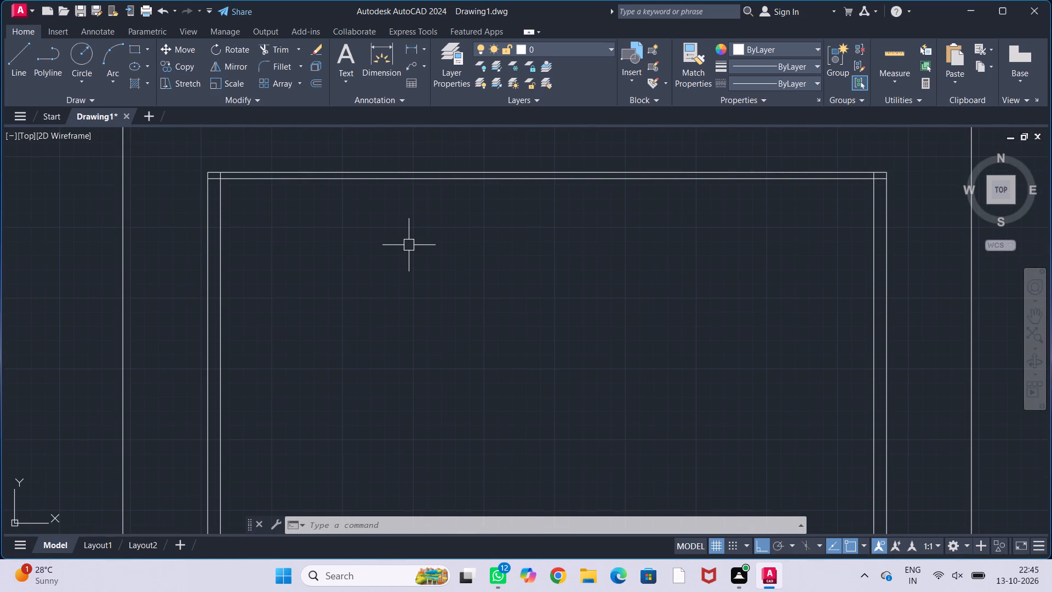
Offset the inner line of the left outer wall 9' to the right, into the upper part of the plan.
middle_click_drag(425, 254, 482, 236)
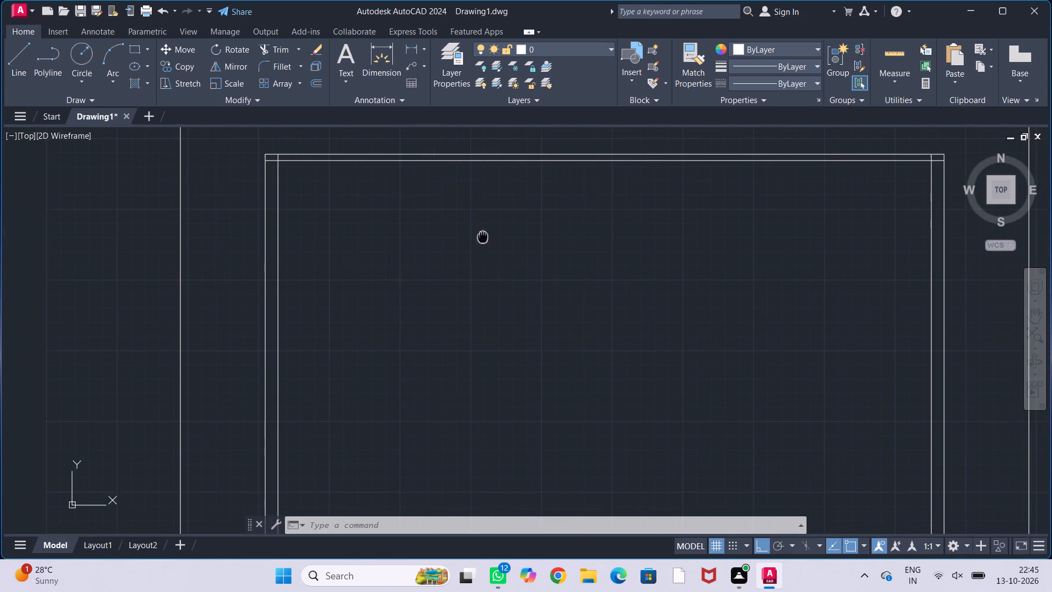
middle_click_drag(404, 294, 411, 278)
type("off")
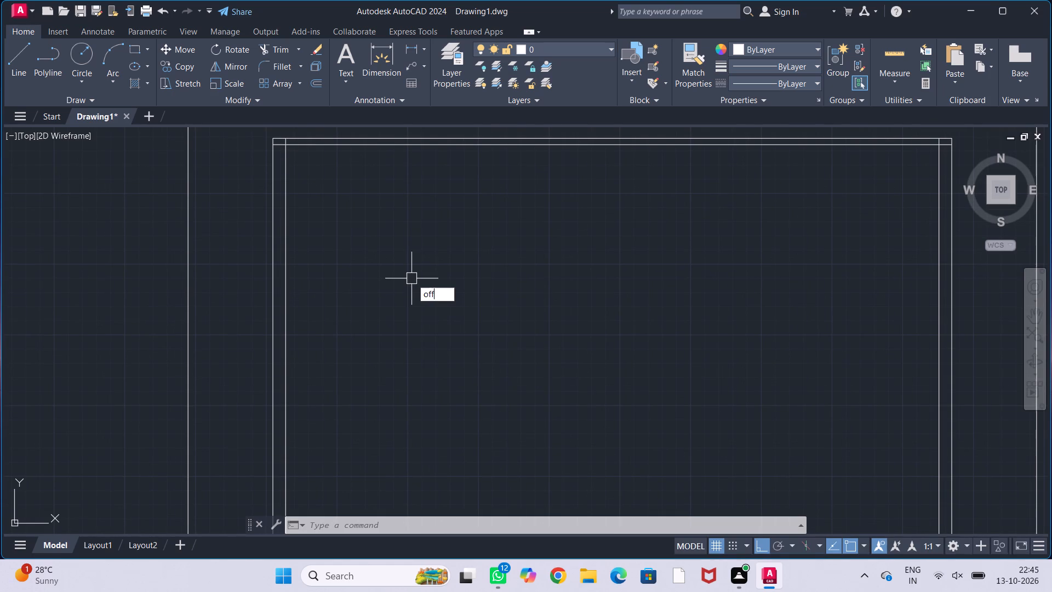
key("Return")
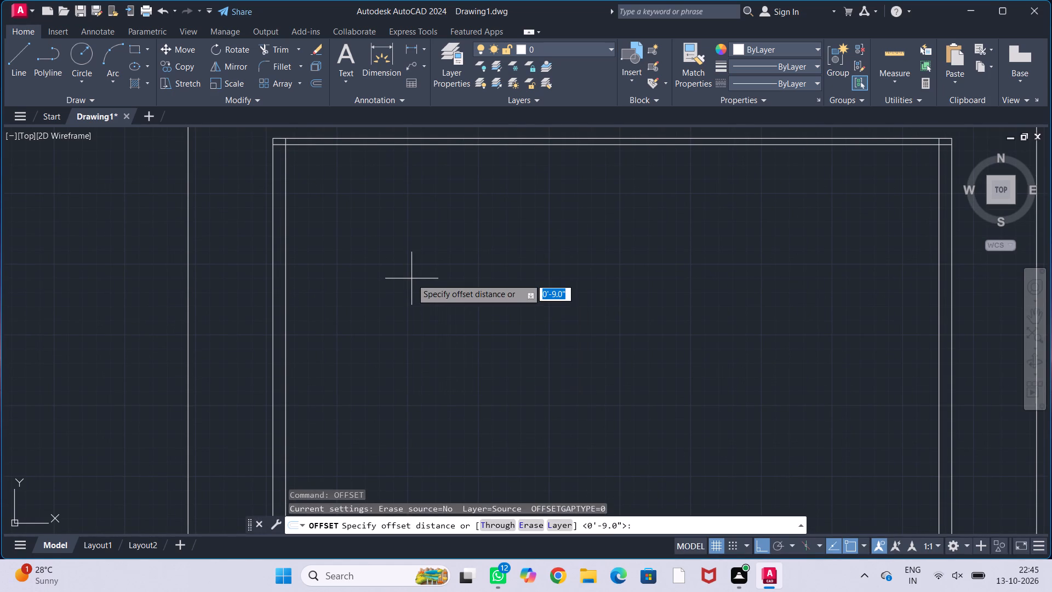
type("9'")
key("Return")
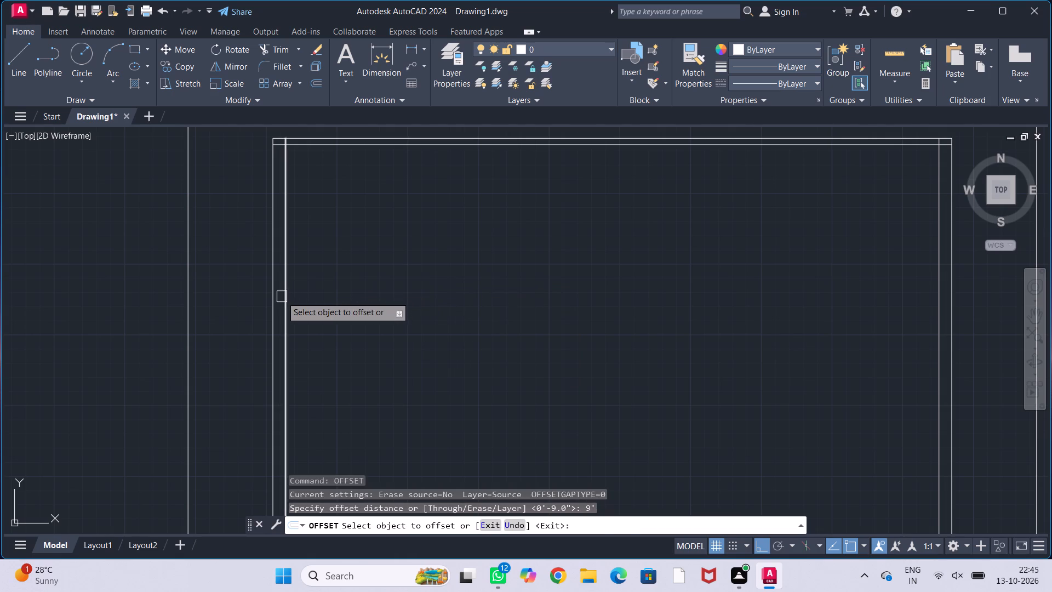
left_click(282, 297)
left_click(431, 282)
key("Escape")
key("Escape")
key("Escape")
key("Escape")
key("Escape")
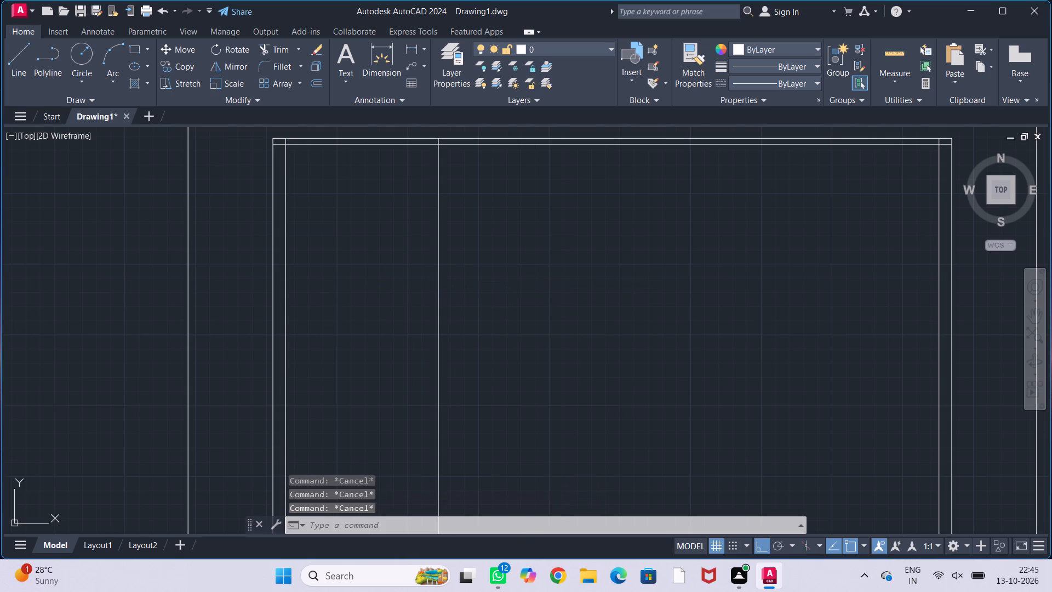
key("0")
key("Escape")
key("Escape")
key("Escape")
Offset the new vertical line 4.5" to the right to form a 4.5" partition wall.
type("off")
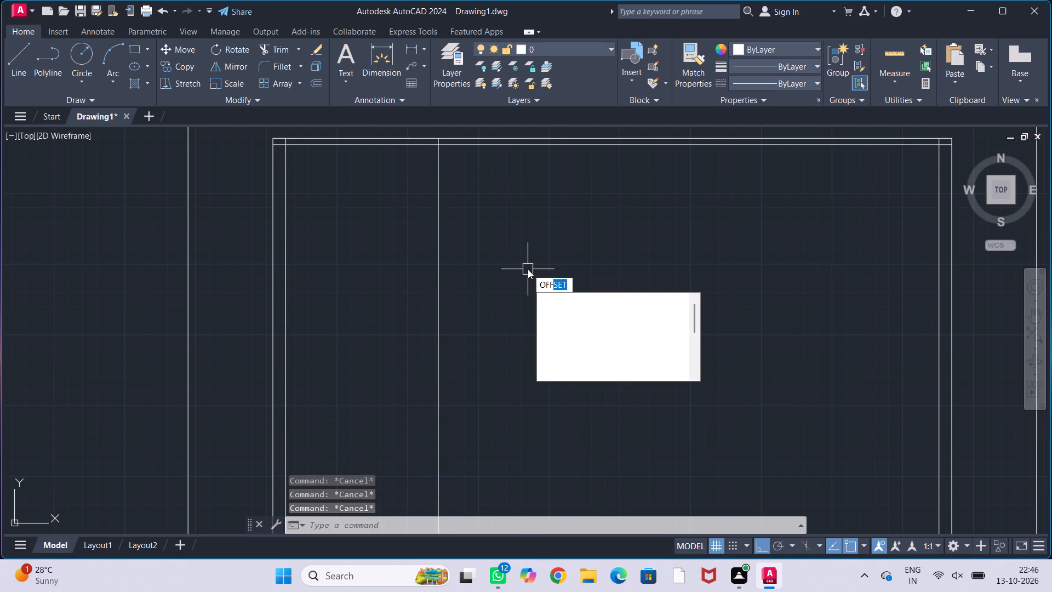
key("Return")
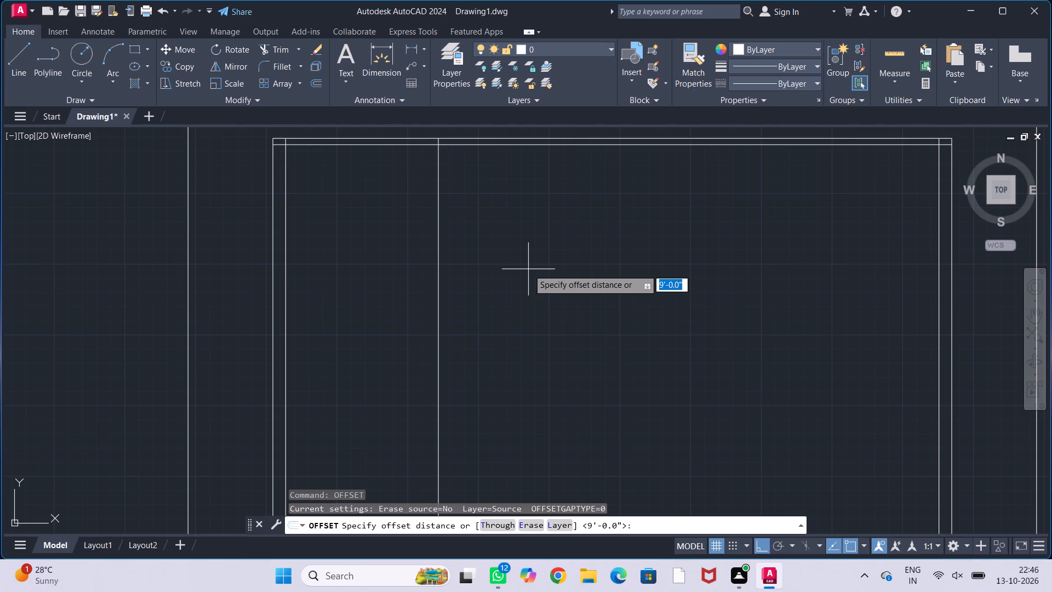
key("4")
type(".5")
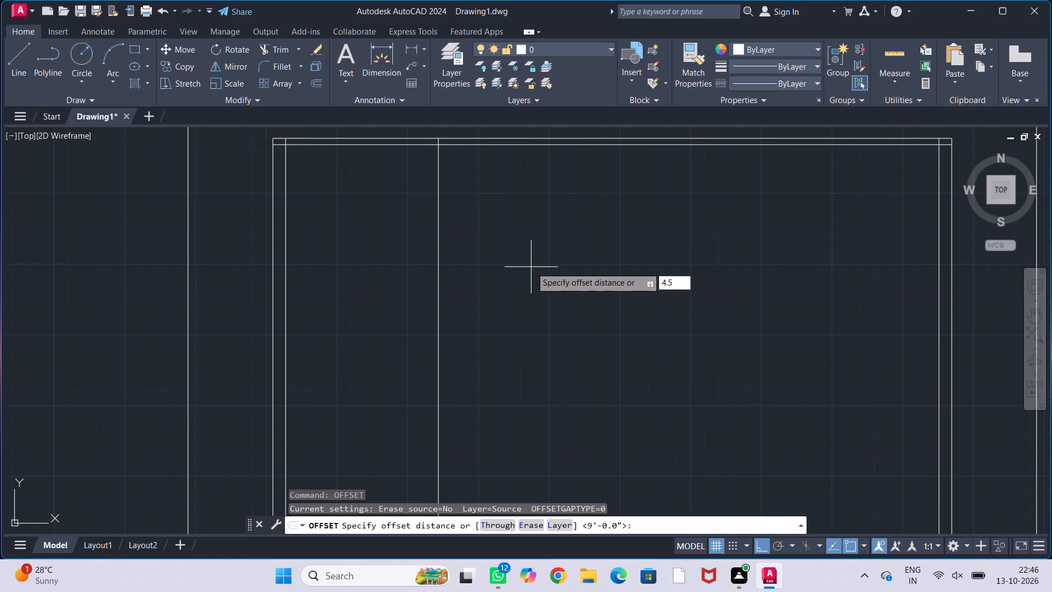
key("shift+quotedbl")
key("Return")
left_click(441, 311)
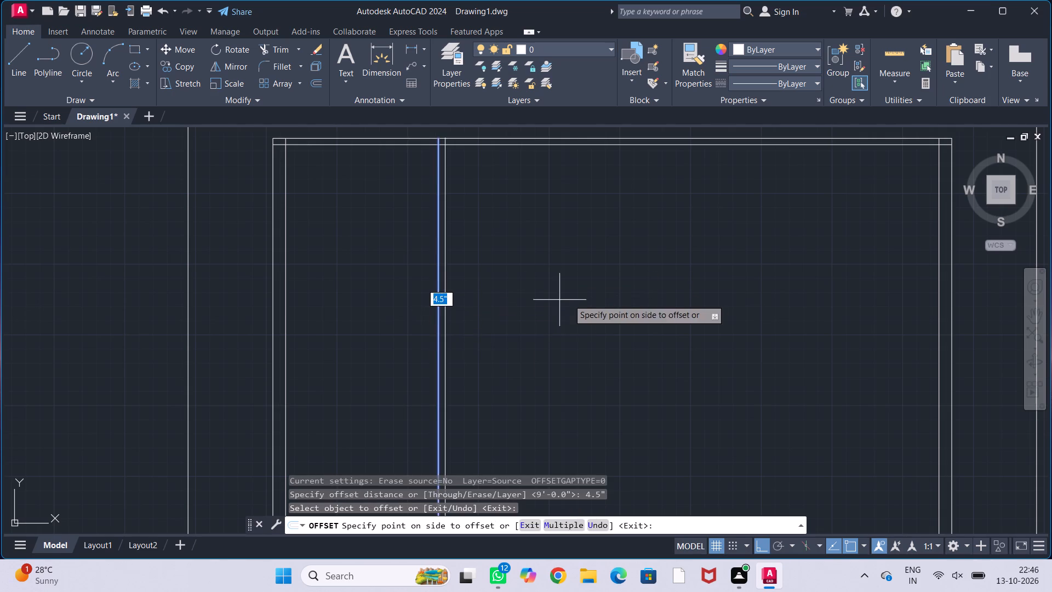
left_click(569, 299)
key("Escape")
key("Escape")
key("Escape")
key("Escape")
Trim both lines of the new 4.5" vertical wall in the two bays below the upper horizontal partition.
scroll(544, 292, "down", 2)
middle_click_drag(548, 289, 545, 291)
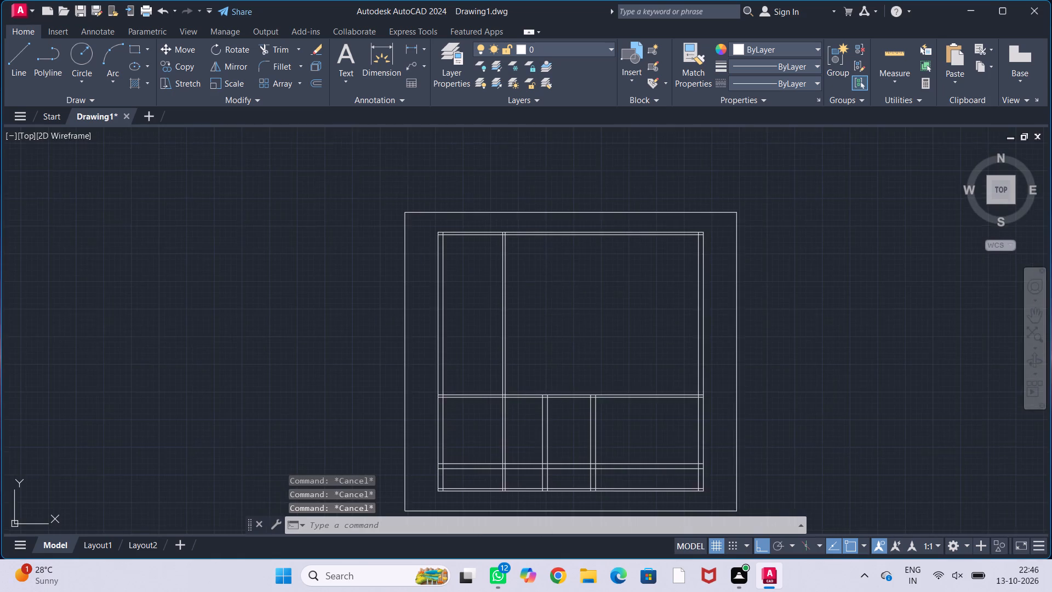
middle_click_drag(545, 291, 513, 293)
scroll(486, 316, "up", 1)
middle_click_drag(485, 316, 494, 305)
middle_click_drag(500, 320, 520, 265)
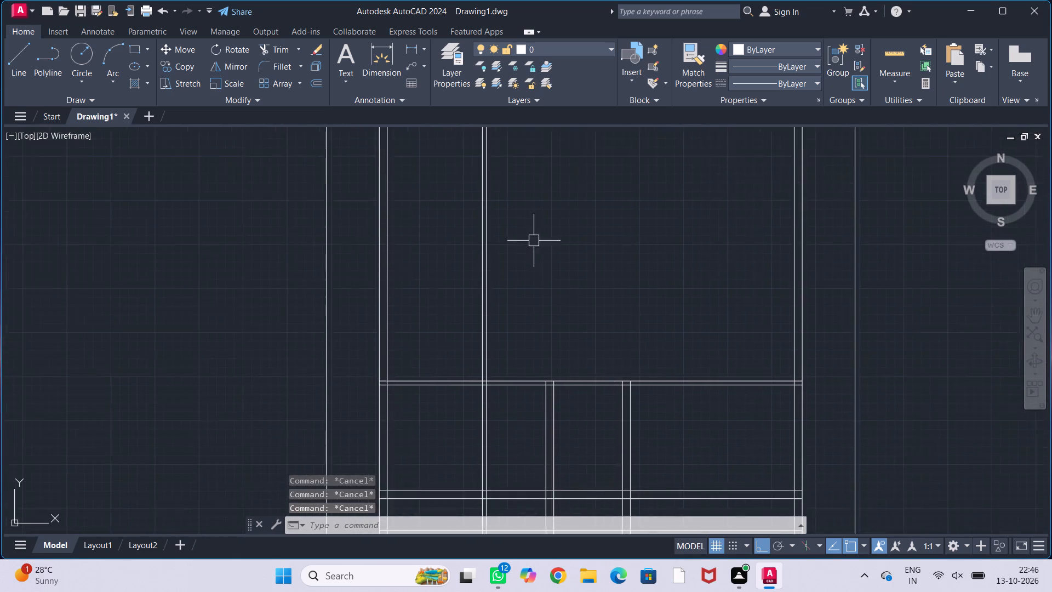
scroll(538, 244, "down", 1)
middle_click_drag(550, 258, 533, 236)
type("tr")
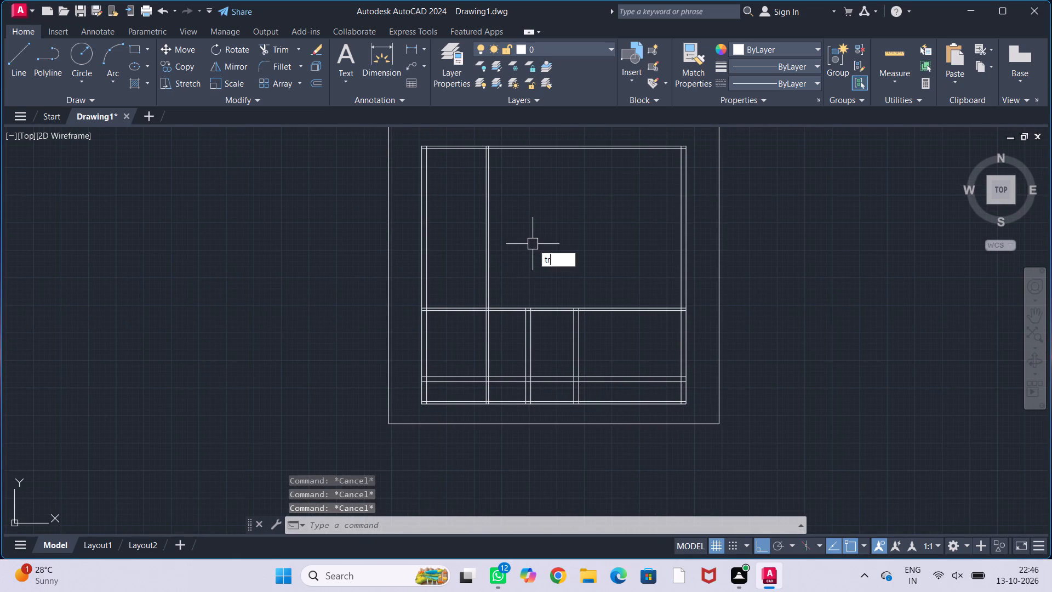
key("Return")
left_click_drag(501, 348, 465, 351)
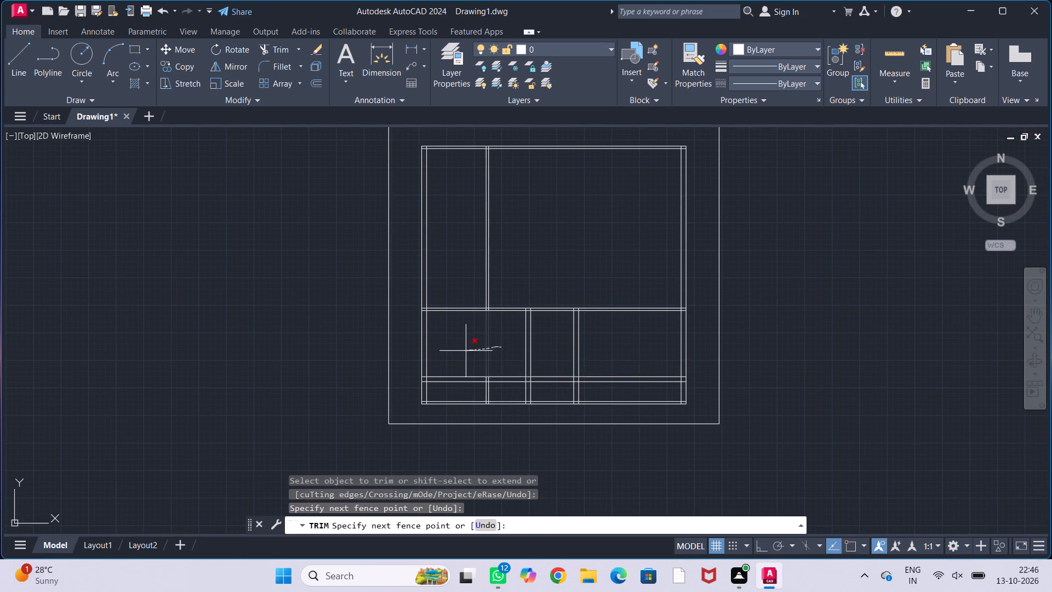
left_click_drag(465, 351, 447, 355)
scroll(480, 399, "up", 2)
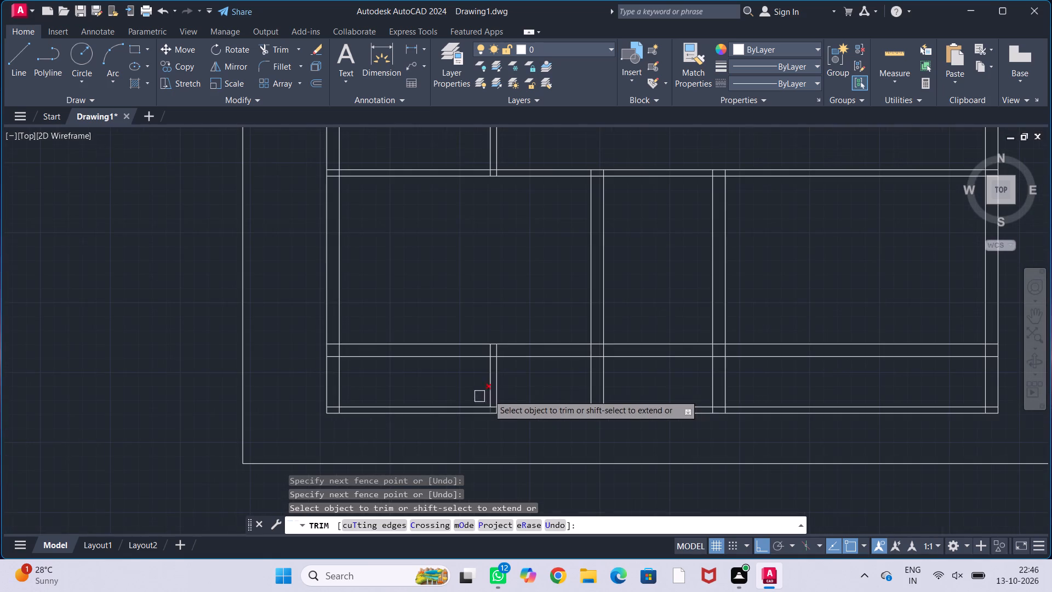
left_click_drag(525, 383, 408, 385)
key("Escape")
key("Escape")
key("Escape")
key("Escape")
Offset the right line of the 4.5" vertical partition 4' to the right in the upper part of the plan.
scroll(487, 314, "down", 2)
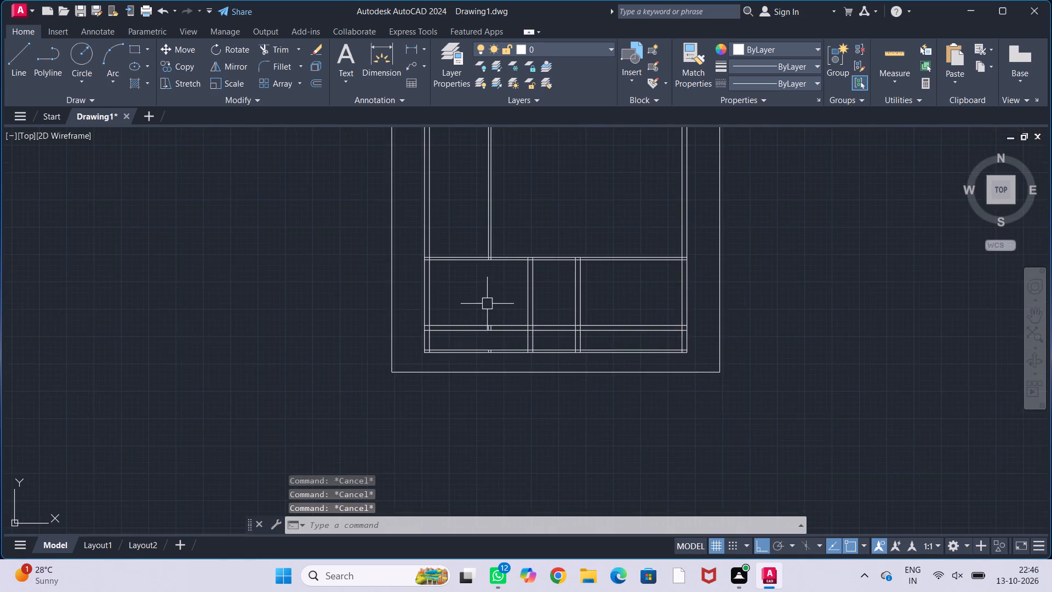
middle_click_drag(487, 303, 463, 404)
middle_click_drag(483, 332, 500, 371)
scroll(460, 337, "up", 1)
middle_click_drag(537, 303, 490, 341)
scroll(490, 323, "up", 1)
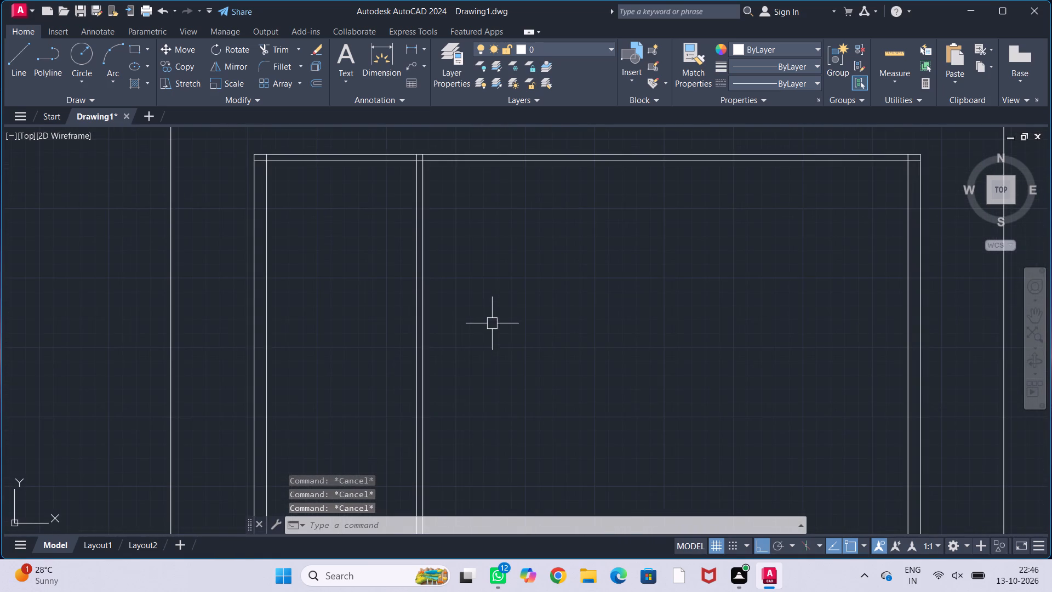
middle_click_drag(505, 315, 490, 391)
middle_click_drag(496, 380, 500, 330)
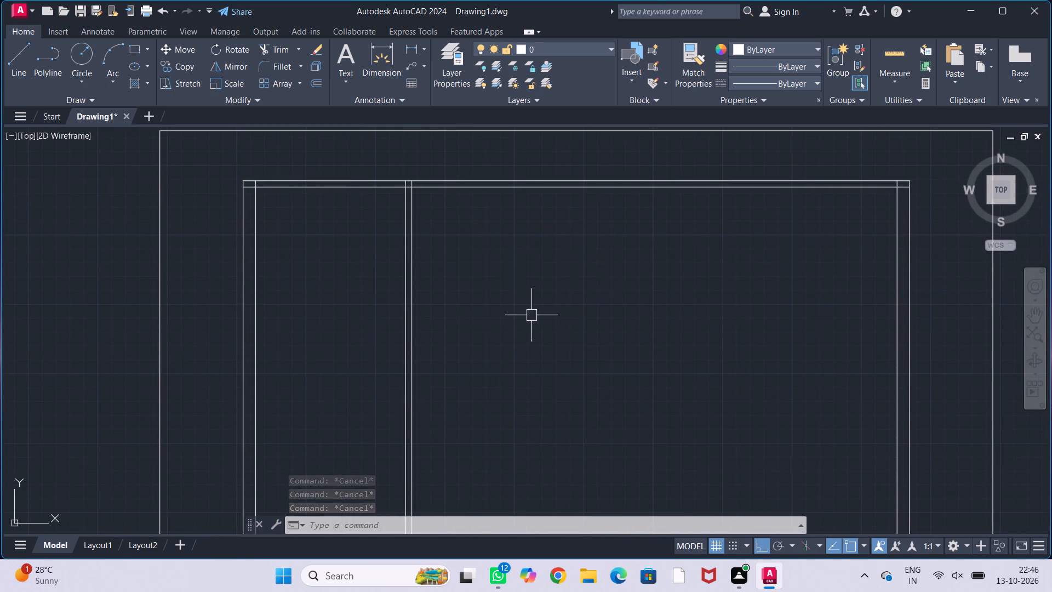
middle_click_drag(551, 295, 594, 271)
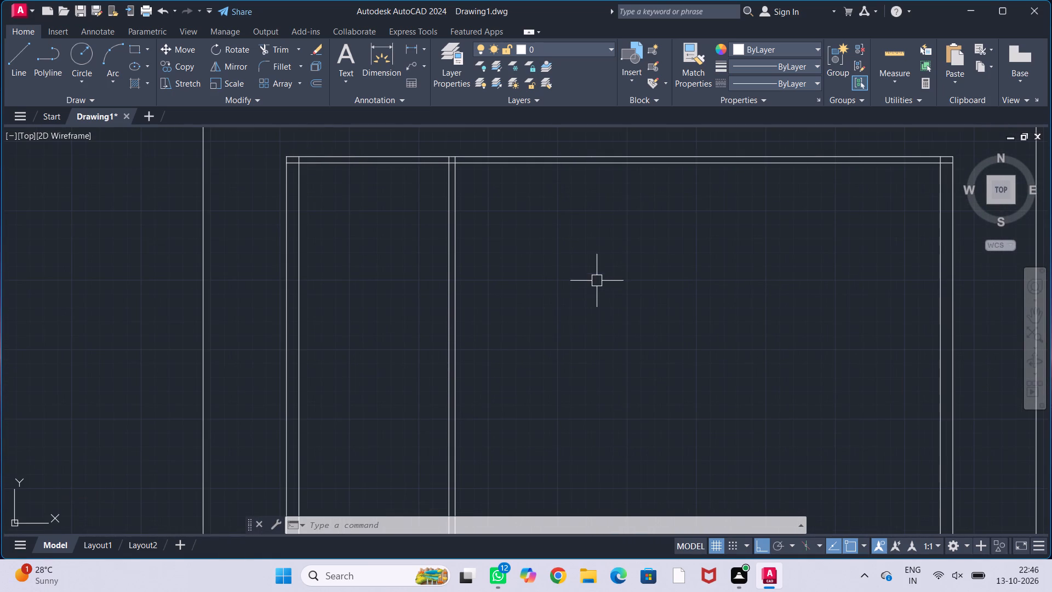
middle_click_drag(605, 290, 571, 287)
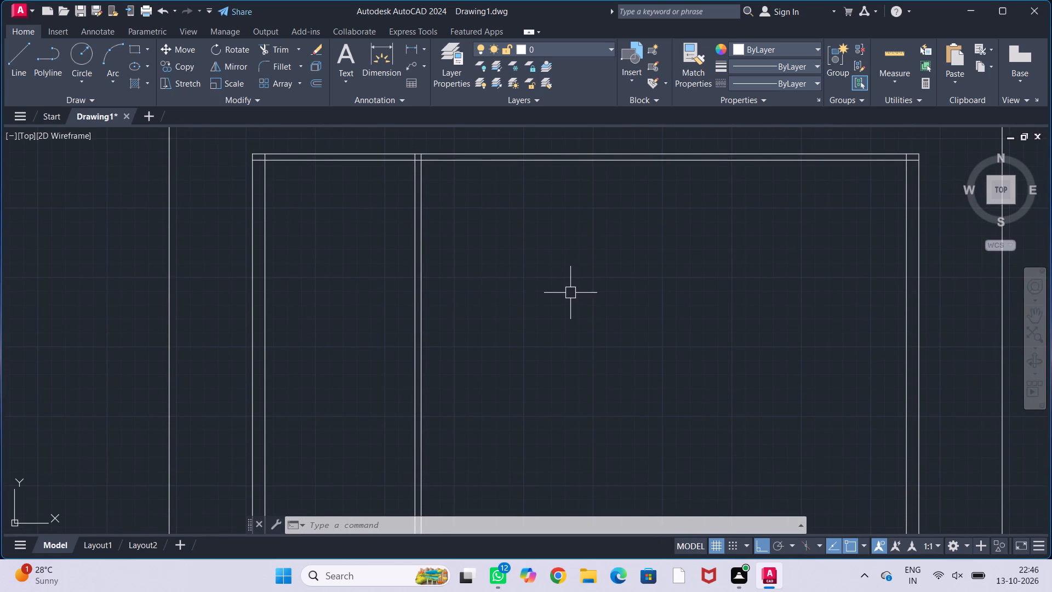
key("o")
key("f")
key("f")
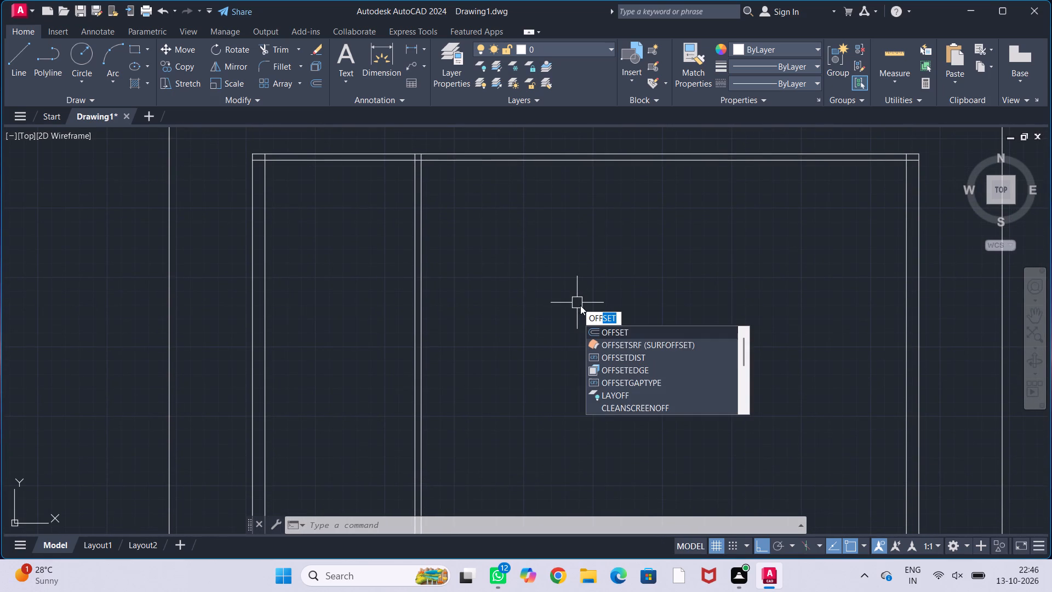
key("Return")
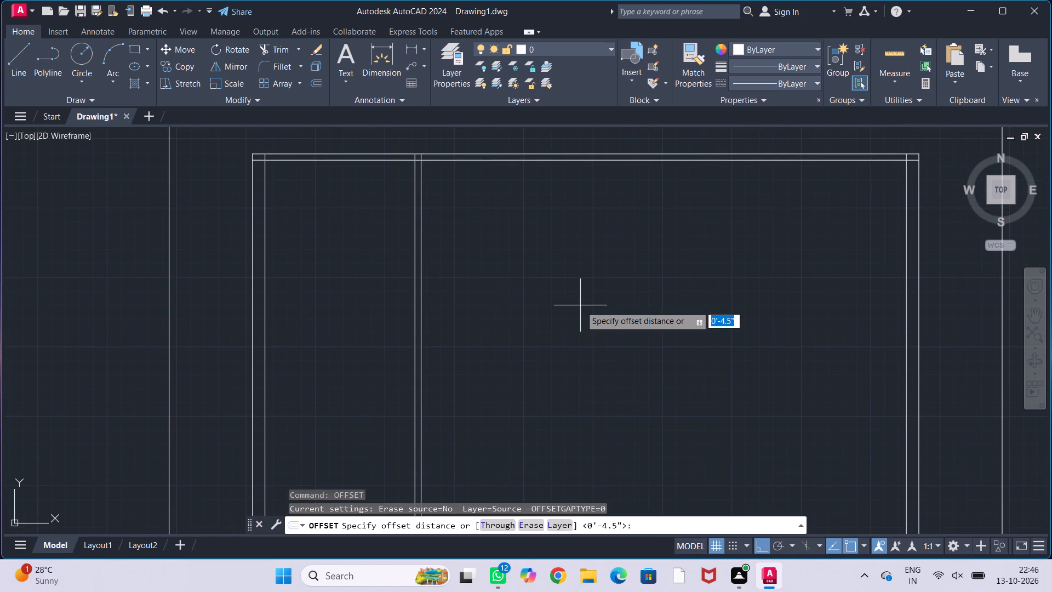
type("4'")
key("Return")
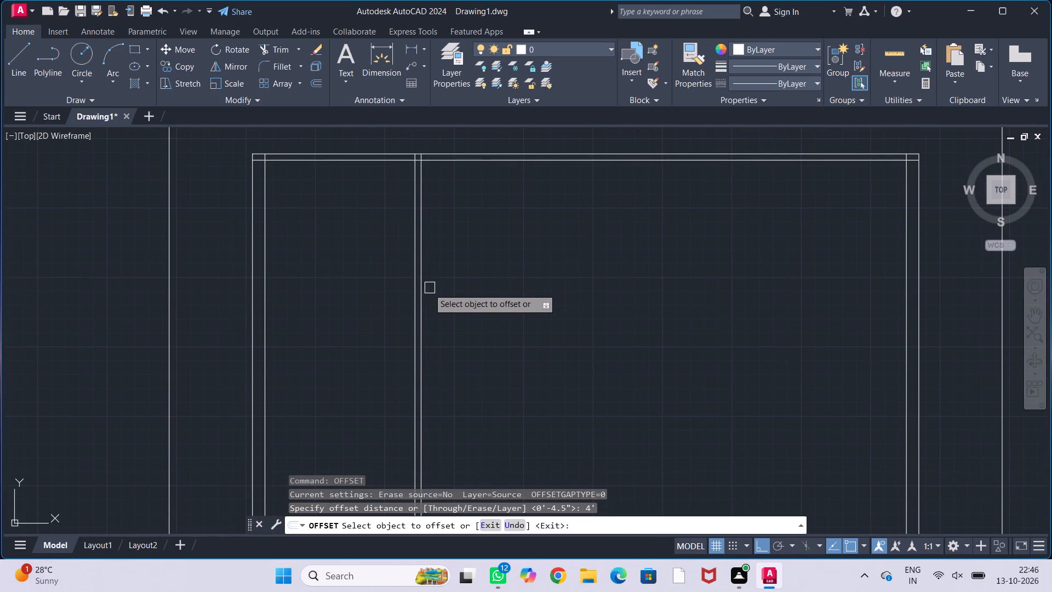
left_click(422, 295)
left_click(529, 289)
key("Escape")
key("Escape")
key("Escape")
key("Escape")
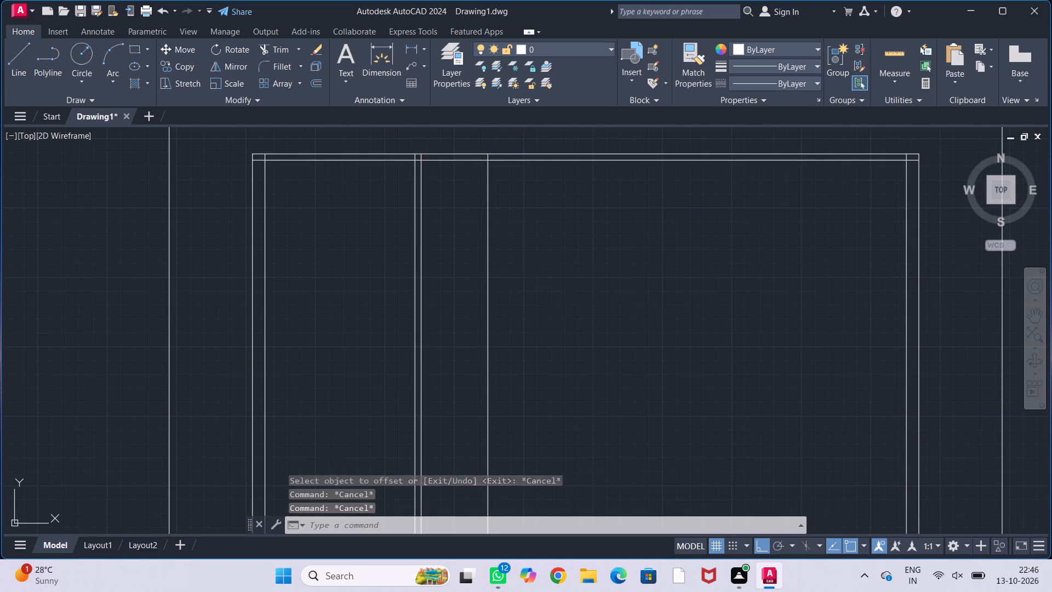
Offset the new vertical line 4.5" to the right to form the second upper vertical partition wall.
type("off")
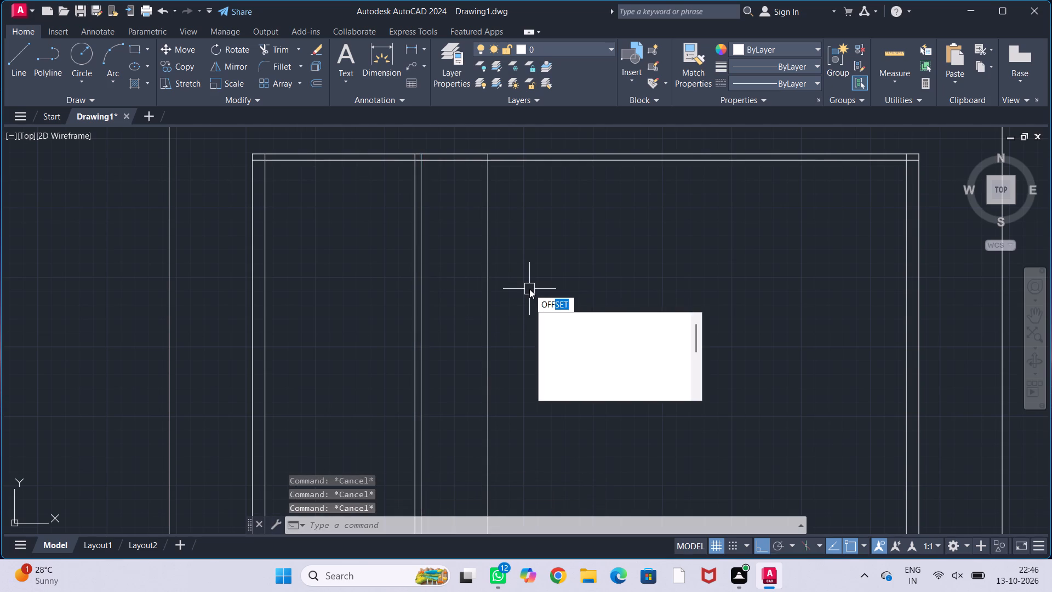
key("Return")
type("4.5\"")
key("Return")
left_click_drag(488, 308, 499, 306)
left_click(583, 301)
key("Escape")
key("Escape")
key("Escape")
key("Escape")
Examine the upper part of the floor plan around the two 4.5" vertical partitions and the undivided area beside them.
scroll(557, 306, "down", 1)
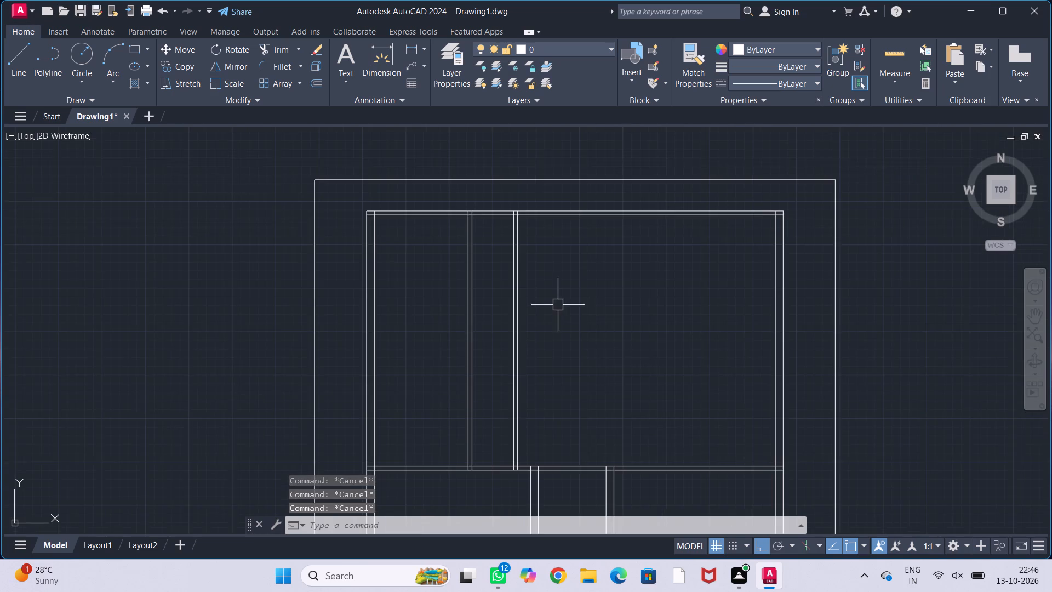
middle_click_drag(562, 307, 529, 299)
middle_click_drag(516, 270, 527, 295)
scroll(528, 296, "up", 1)
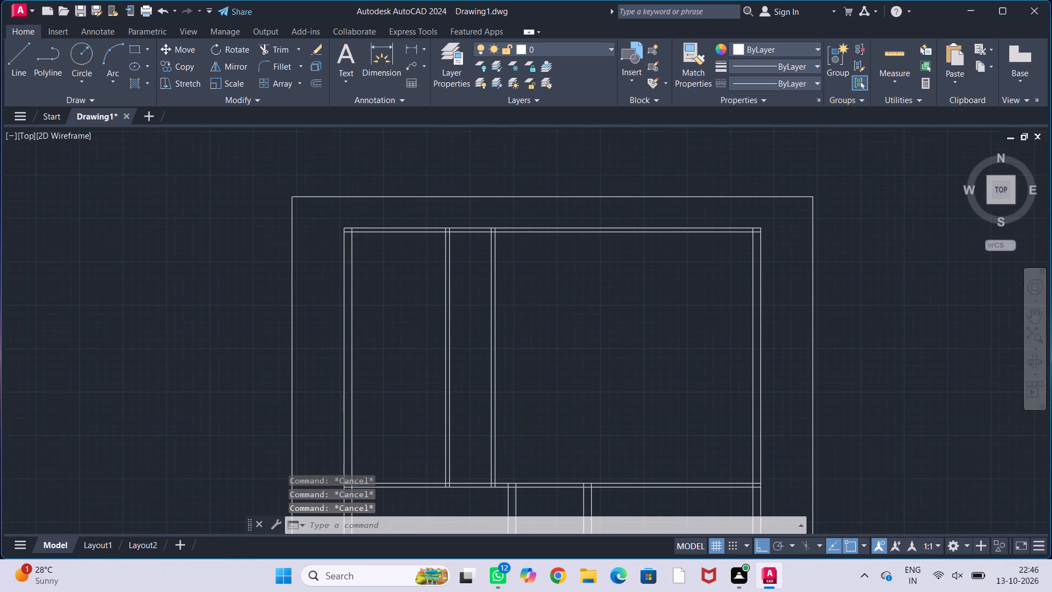
middle_click_drag(528, 296, 525, 269)
middle_click_drag(525, 286, 530, 281)
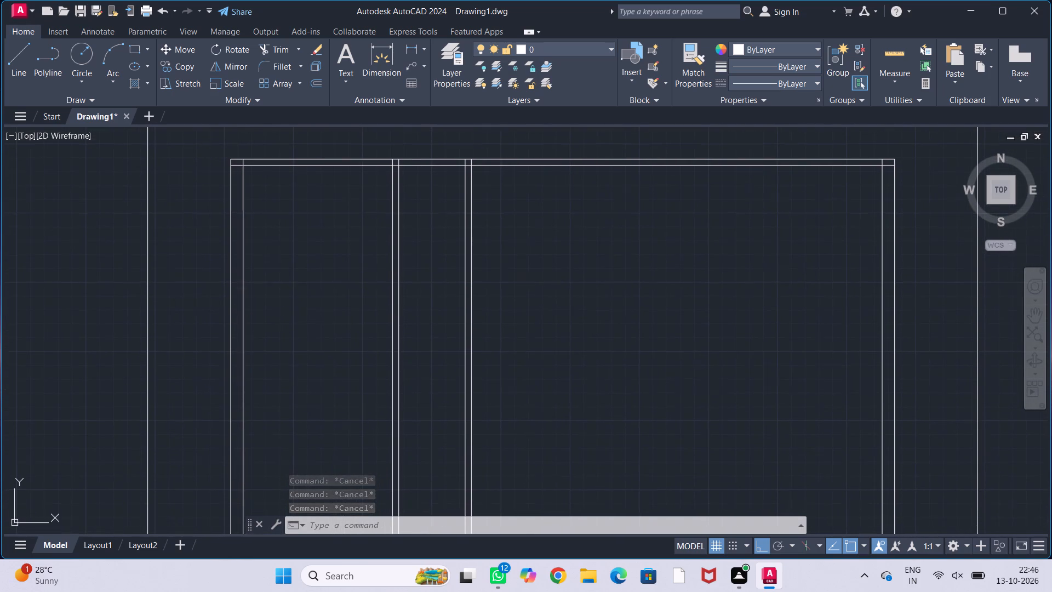
middle_click_drag(530, 281, 548, 271)
middle_click_drag(562, 274, 555, 298)
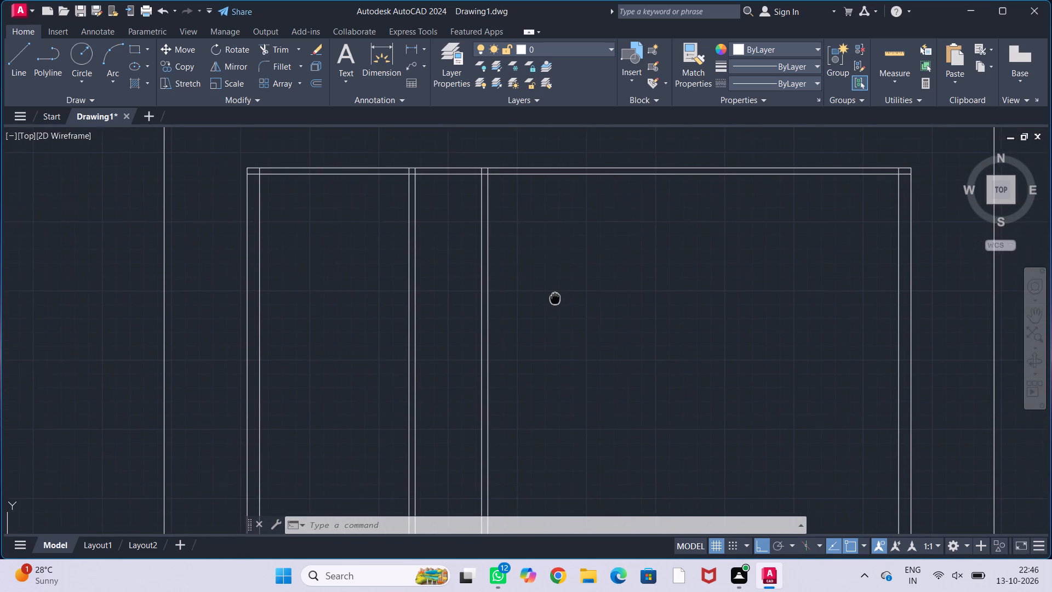
middle_click_drag(555, 298, 546, 286)
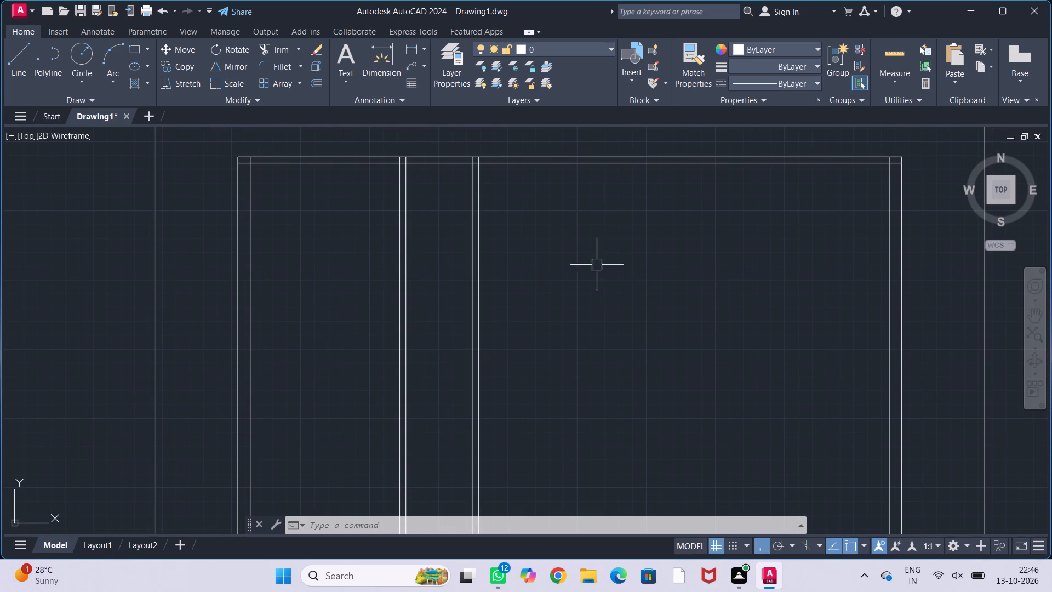
middle_click_drag(666, 277, 640, 278)
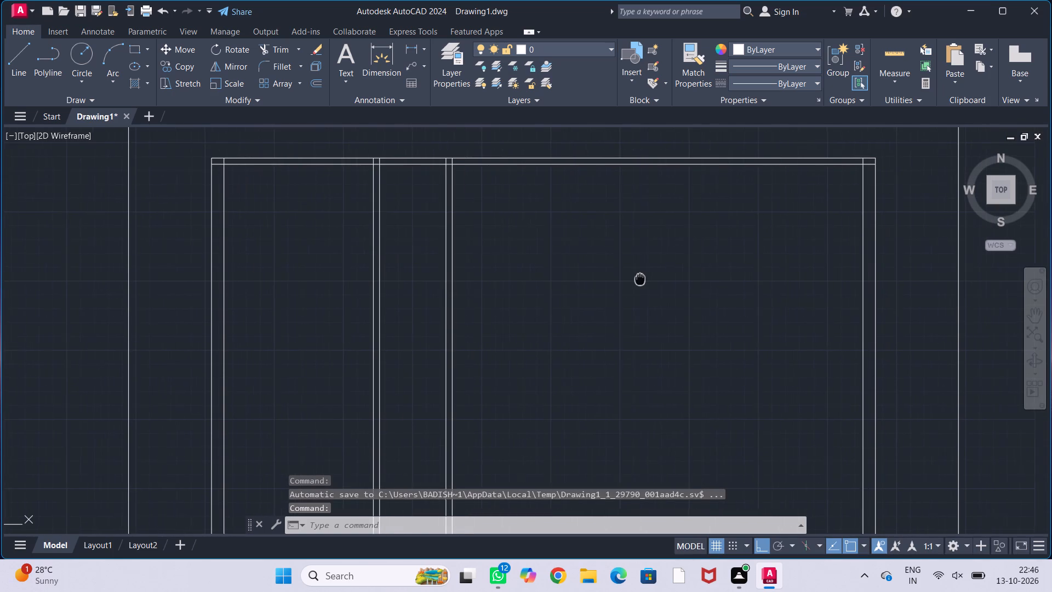
middle_click_drag(640, 278, 634, 277)
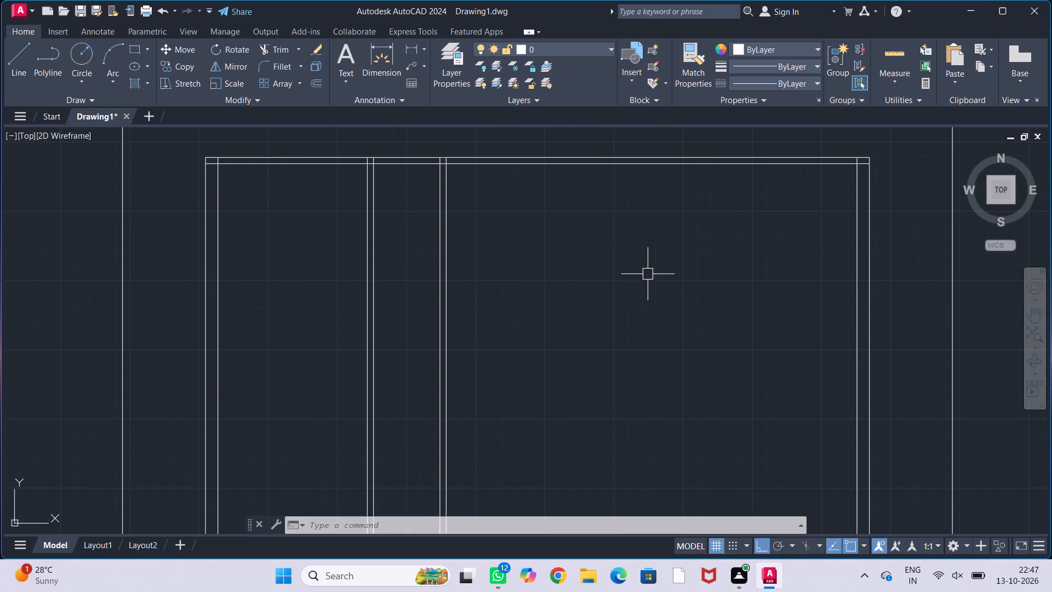
middle_click_drag(565, 297, 591, 288)
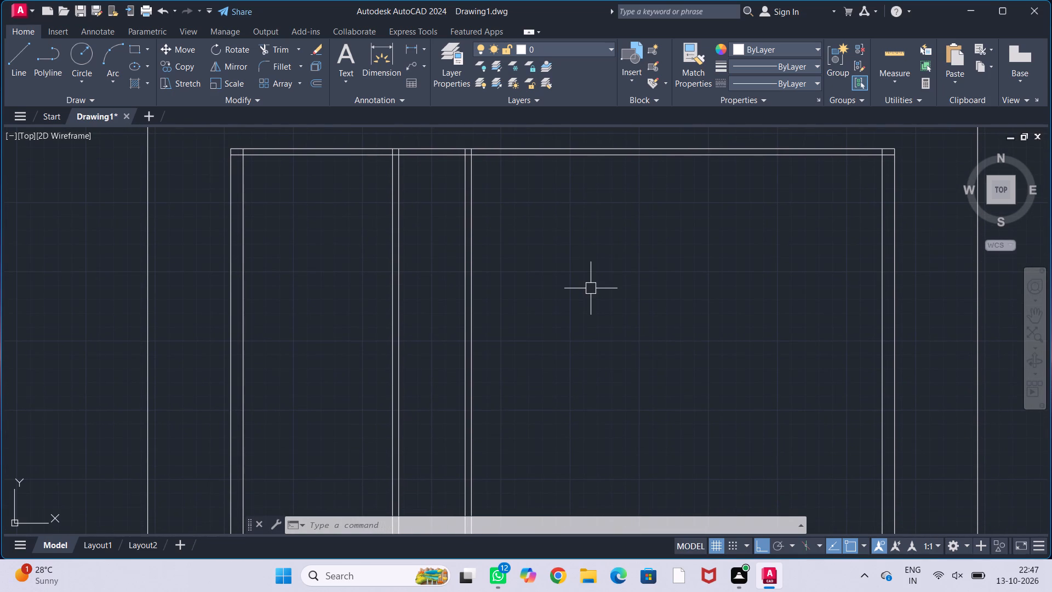
key("Escape")
key("Escape")
key("Escape")
middle_click(590, 280)
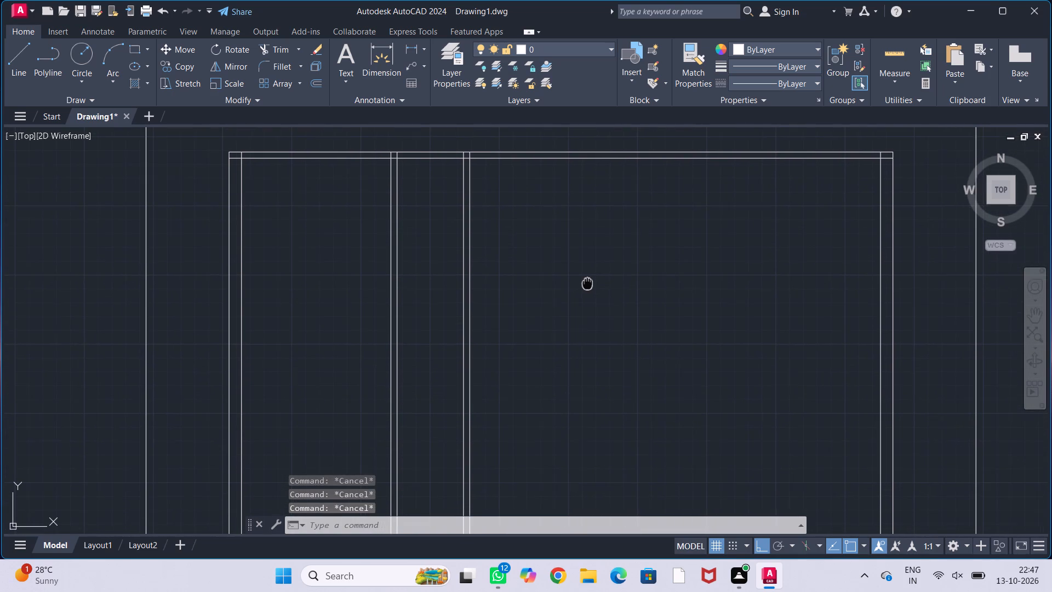
middle_click(722, 239)
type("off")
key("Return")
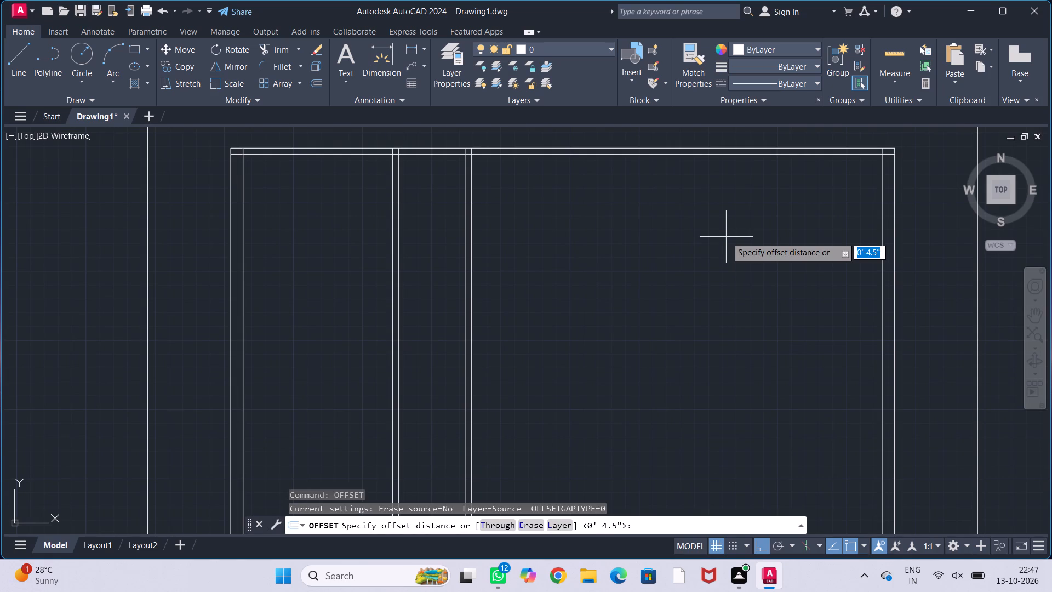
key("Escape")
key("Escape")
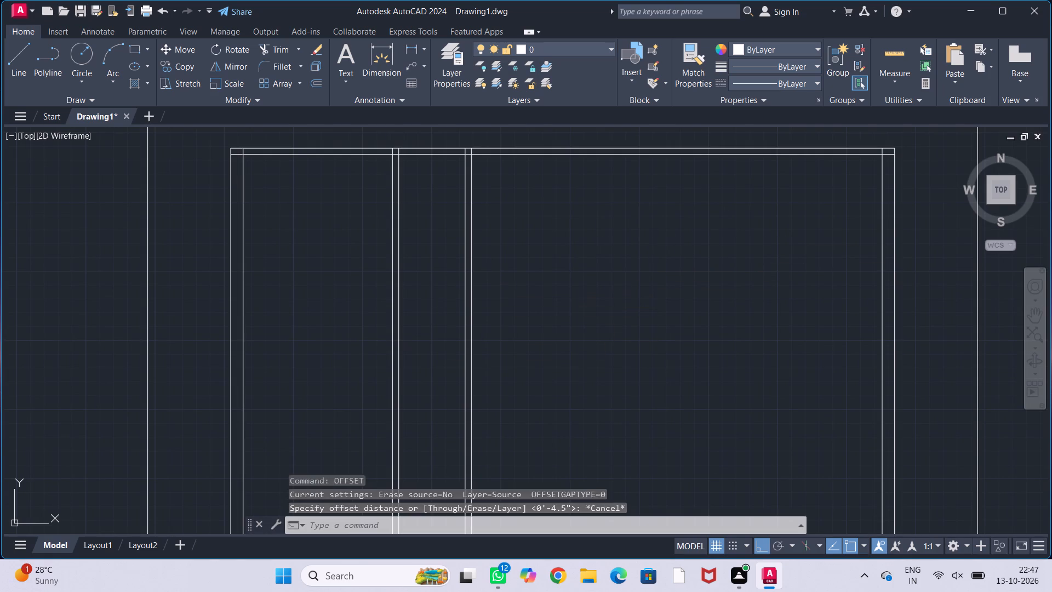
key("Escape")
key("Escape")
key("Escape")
Offset the right line of the second upper 4.5" vertical partition 6' to the right.
middle_click(556, 274)
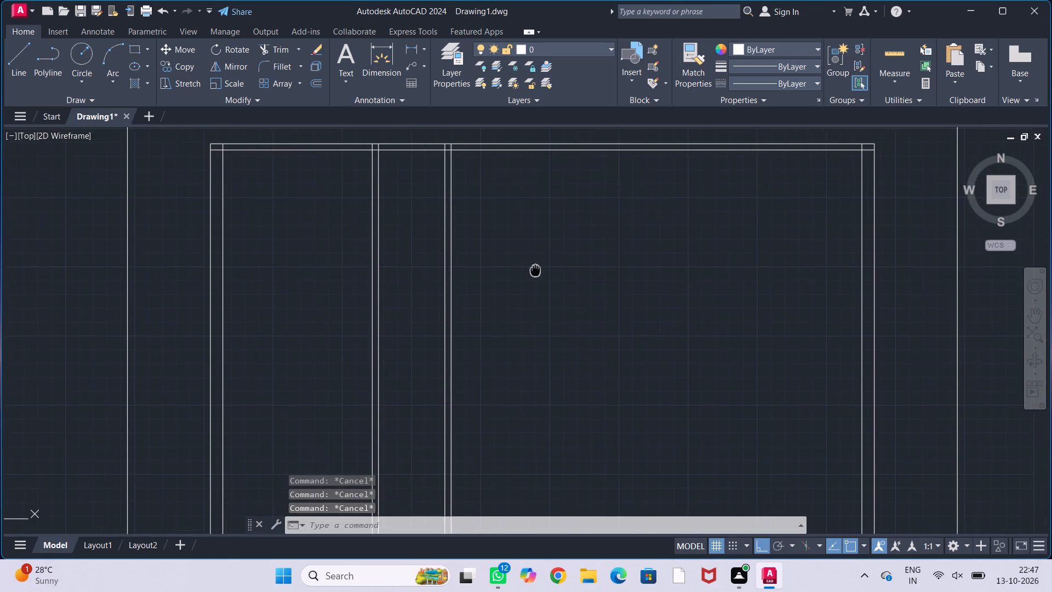
type("off")
key("Return")
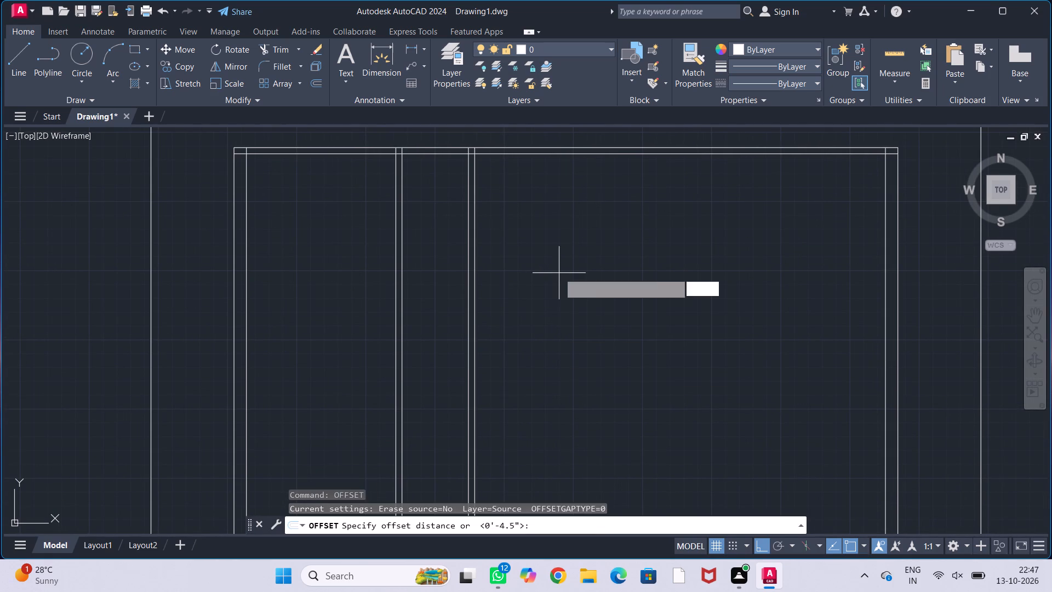
type("6'")
key("Return")
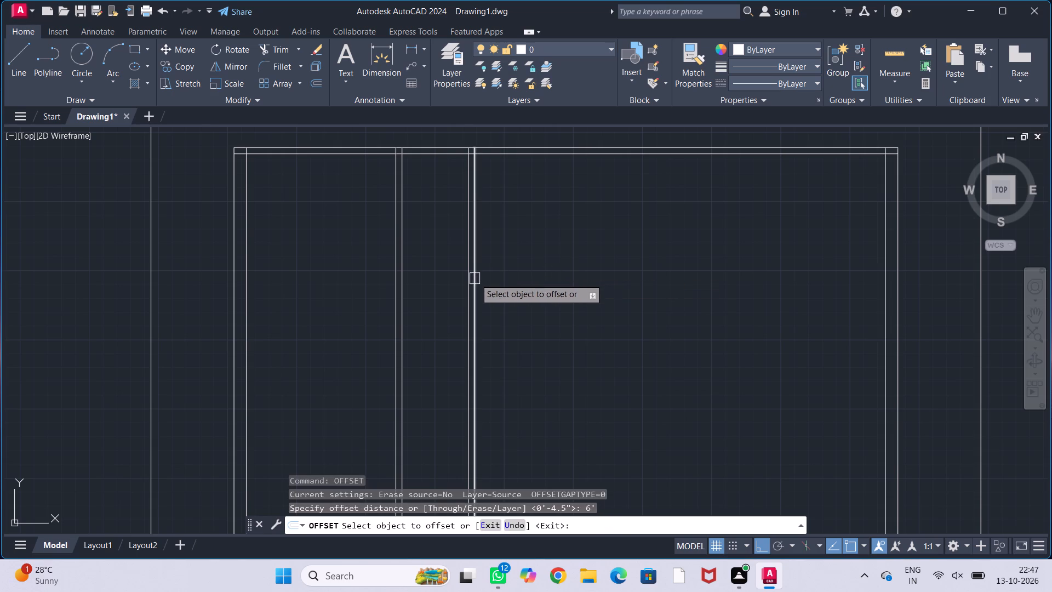
left_click(476, 280)
left_click(619, 260)
key("Escape")
key("Escape")
key("Escape")
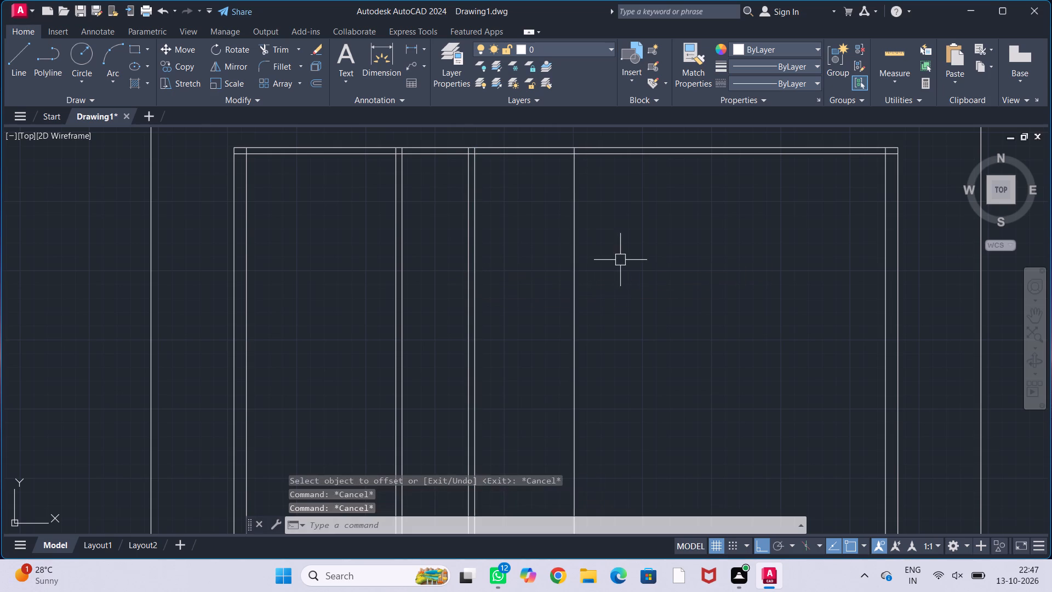
key("Escape")
key("Escape")
Offset the new vertical line 4.5" to the right to form the third upper vertical partition wall.
key("o")
type("ff")
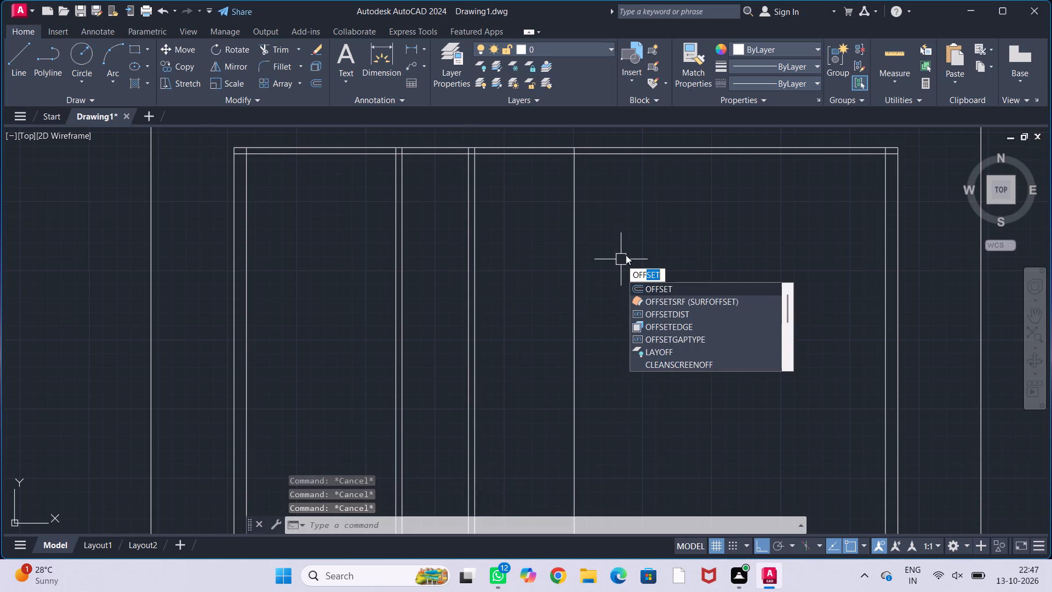
key("Return")
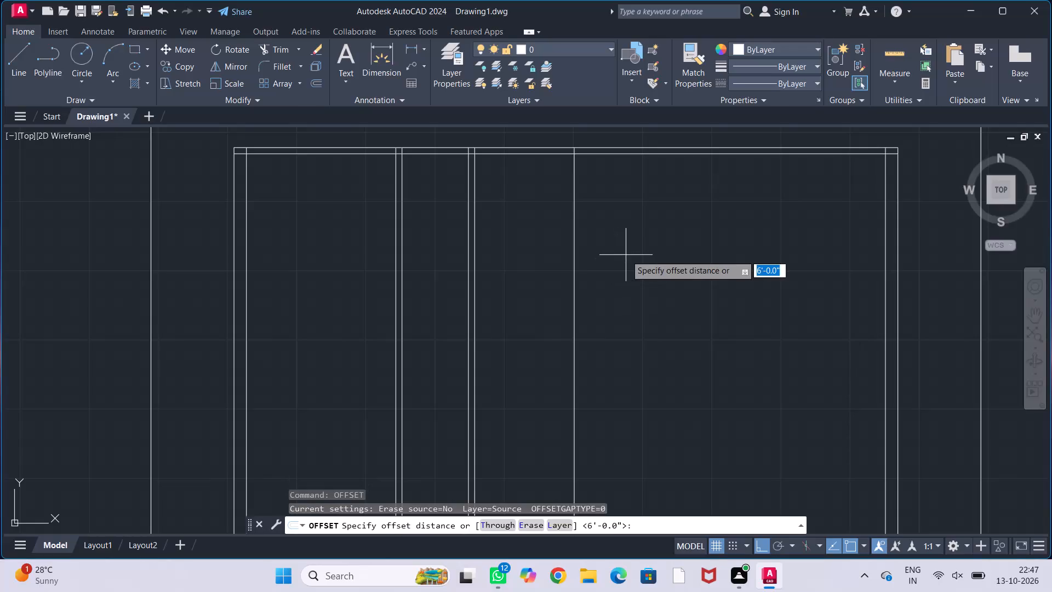
key("4")
key("period")
type("5\"")
key("Return")
left_click(573, 284)
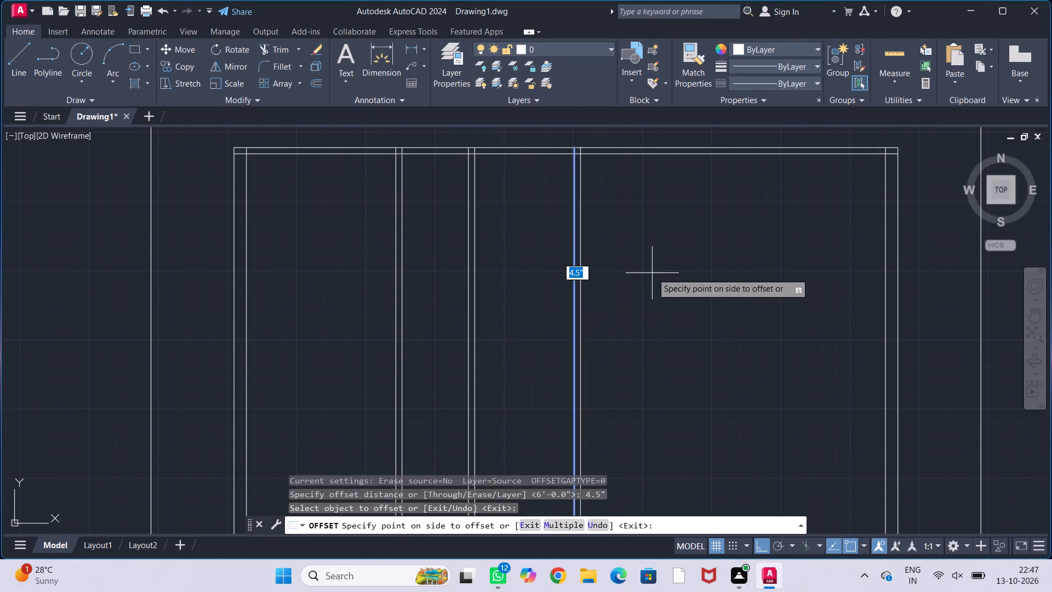
left_click(652, 273)
key("Escape")
key("Escape")
key("Escape")
key("Escape")
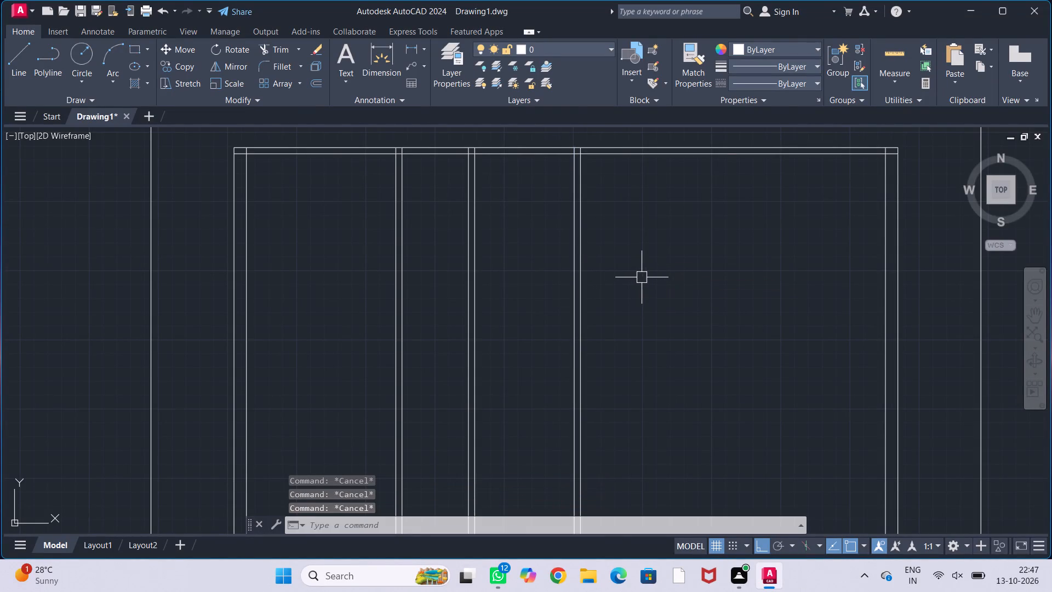
Offset the right line of the third upper vertical partition 11'4.5" to the right.
middle_click_drag(642, 277, 601, 277)
middle_click_drag(634, 287, 604, 280)
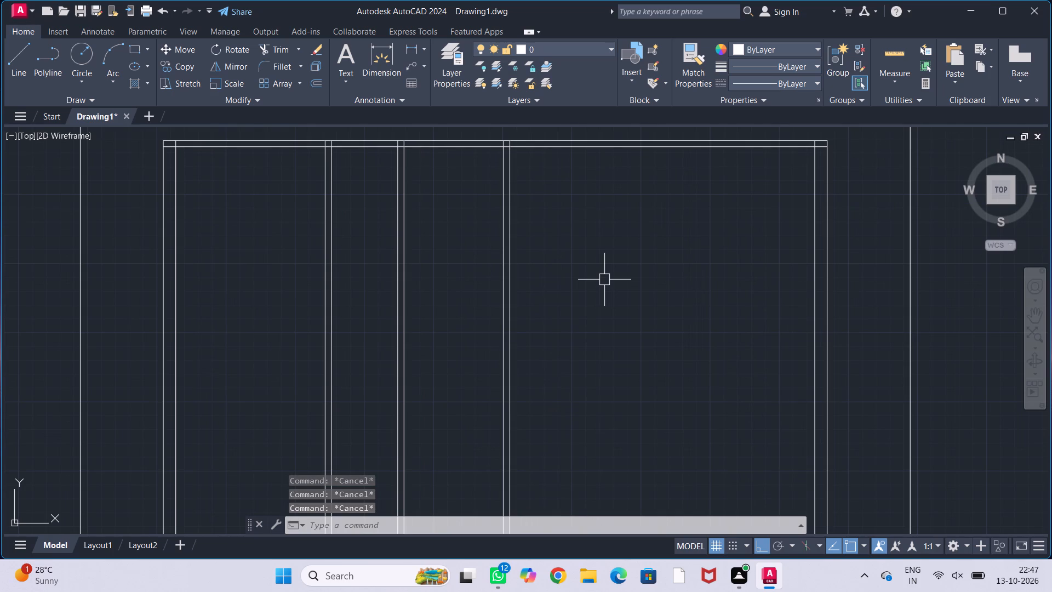
key("o")
type("ff")
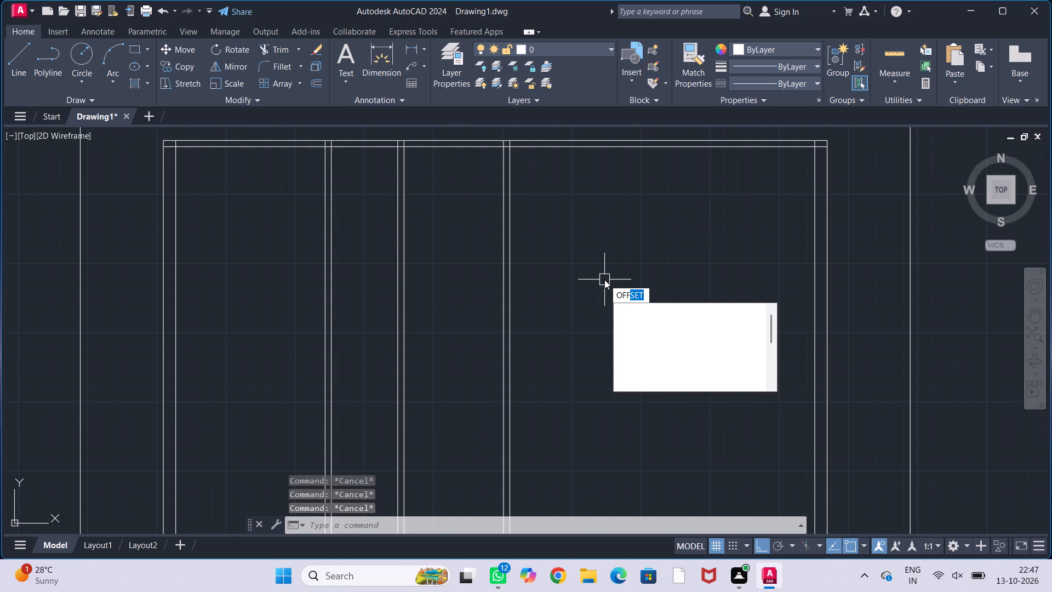
key("Return")
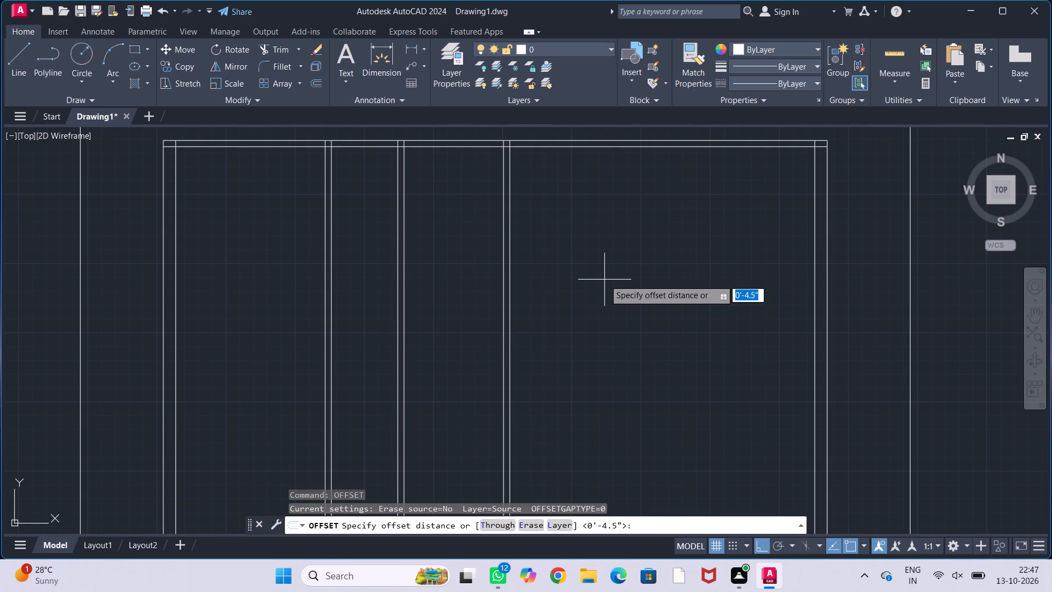
key("1")
key("1")
key("apostrophe")
key("4")
key("period")
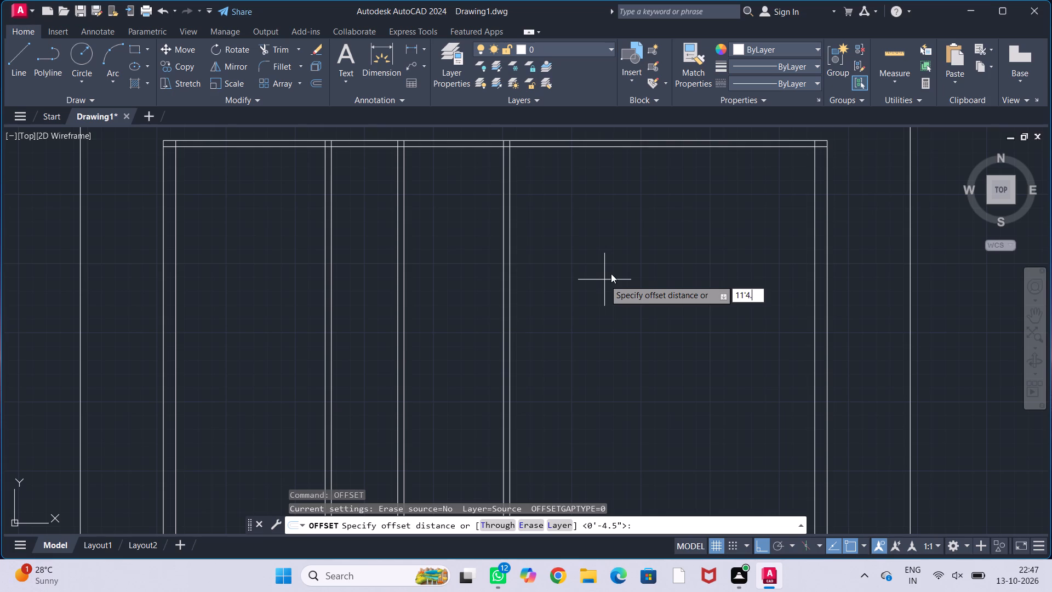
key("5")
key("shift+quotedbl")
key("Return")
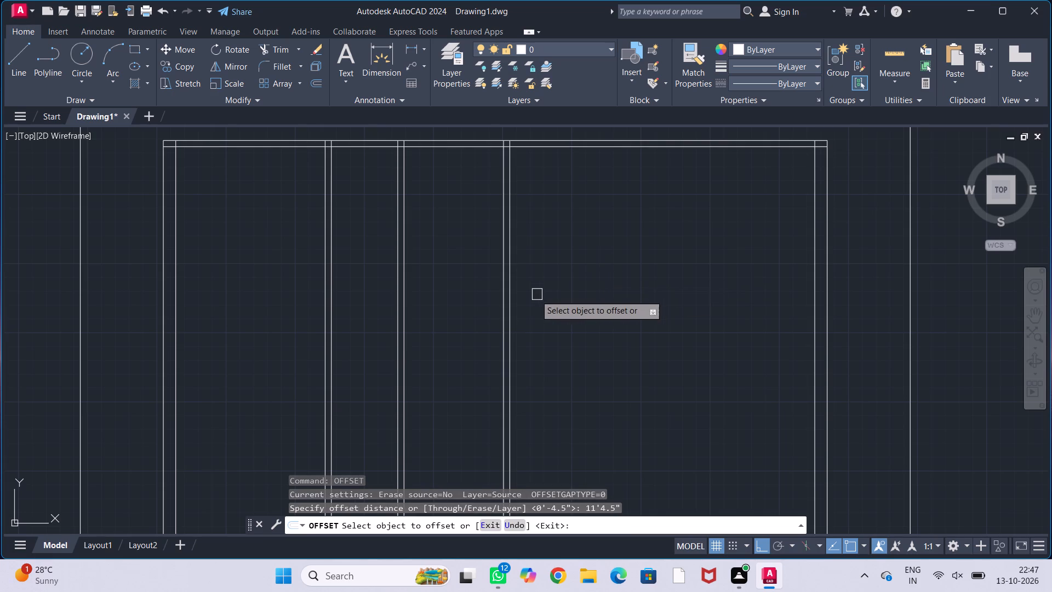
left_click(511, 309)
left_click(650, 299)
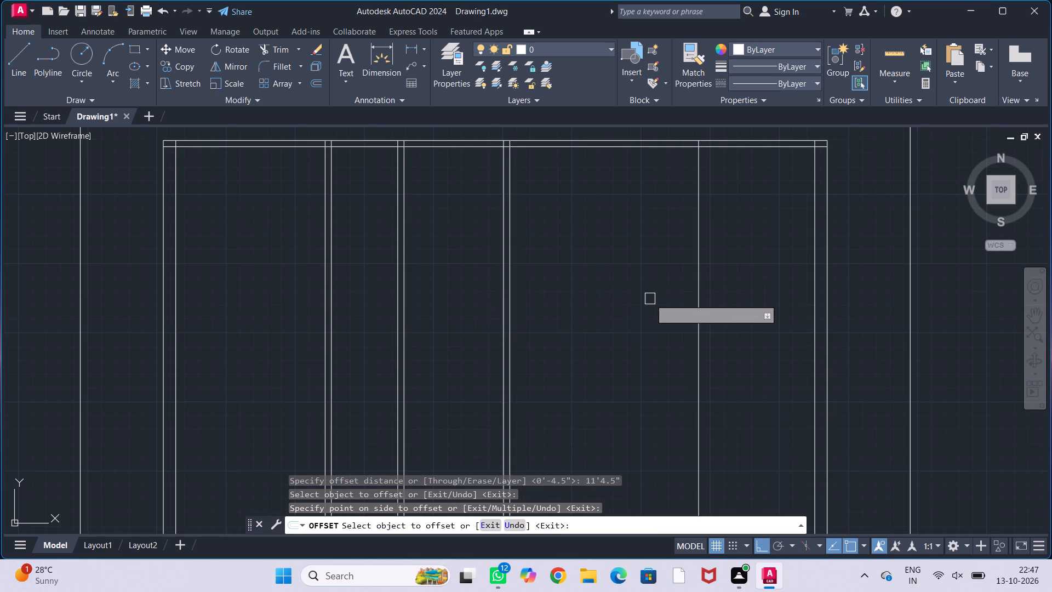
key("Escape")
key("Escape")
key("Escape")
Offset the new vertical line 4.5" to the right to form the fourth upper vertical partition wall.
type("off")
key("Return")
type("4.5\"")
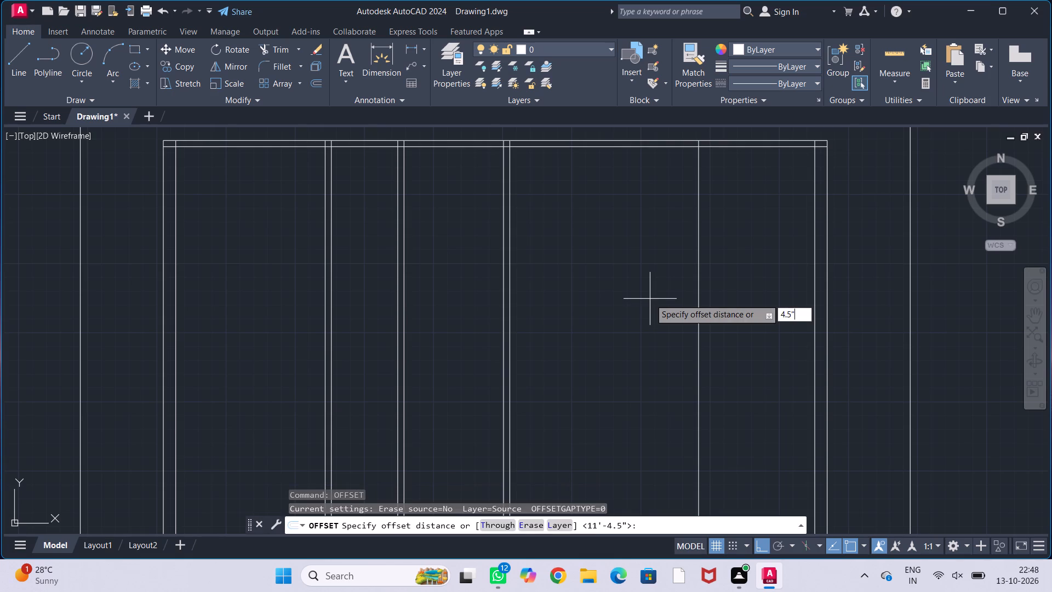
key("Return")
left_click(696, 295)
left_click(763, 294)
key("Escape")
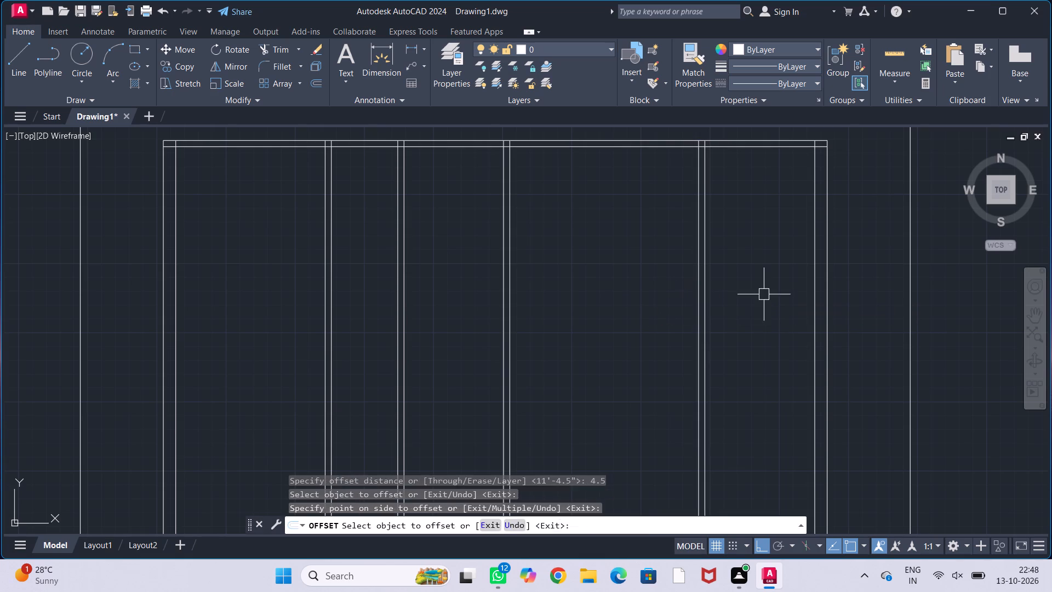
key("Escape")
key("Escape")
key("Escape")
Measure the clear width between the fourth upper vertical partition and the inner face of the right outer wall.
key("d")
type("li")
key("Return")
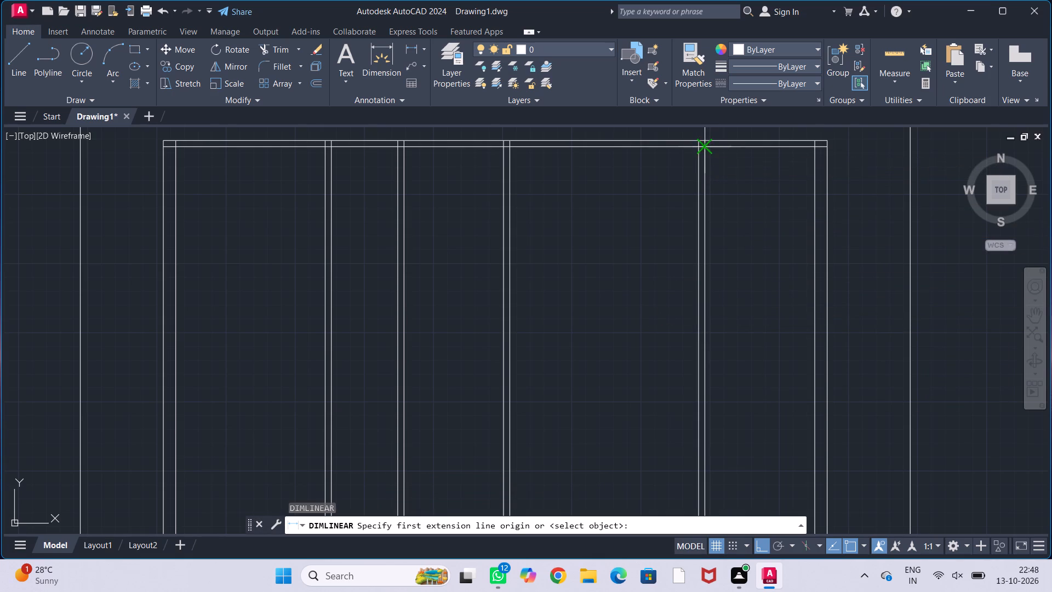
left_click(705, 151)
left_click(813, 145)
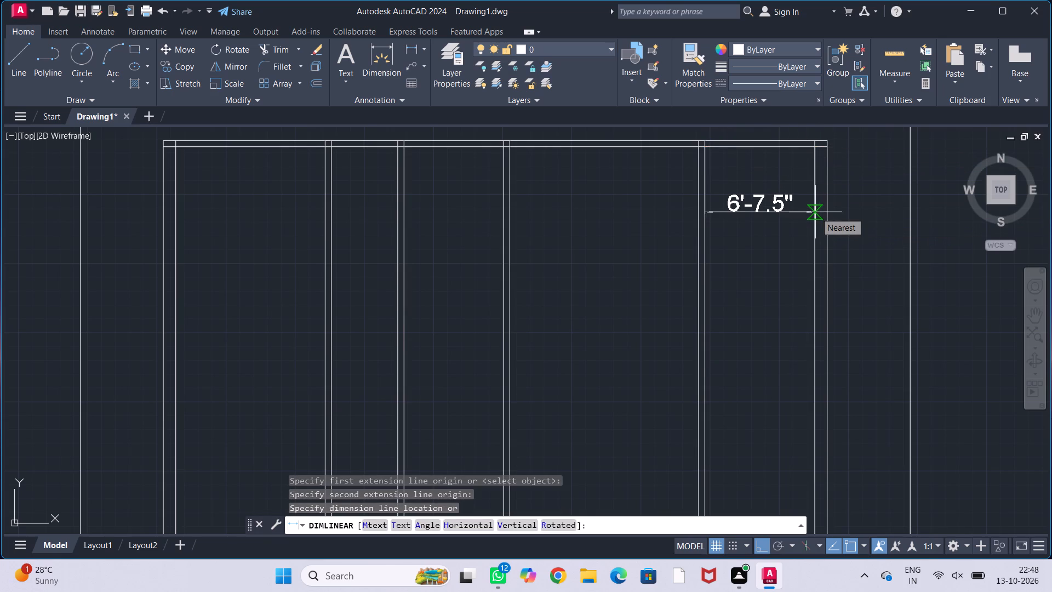
key("Escape")
key("Escape")
key("Escape")
key("Escape")
Examine the upper bays between the four vertical partitions and their relation to the walls below the horizontal partition.
scroll(792, 221, "down", 1)
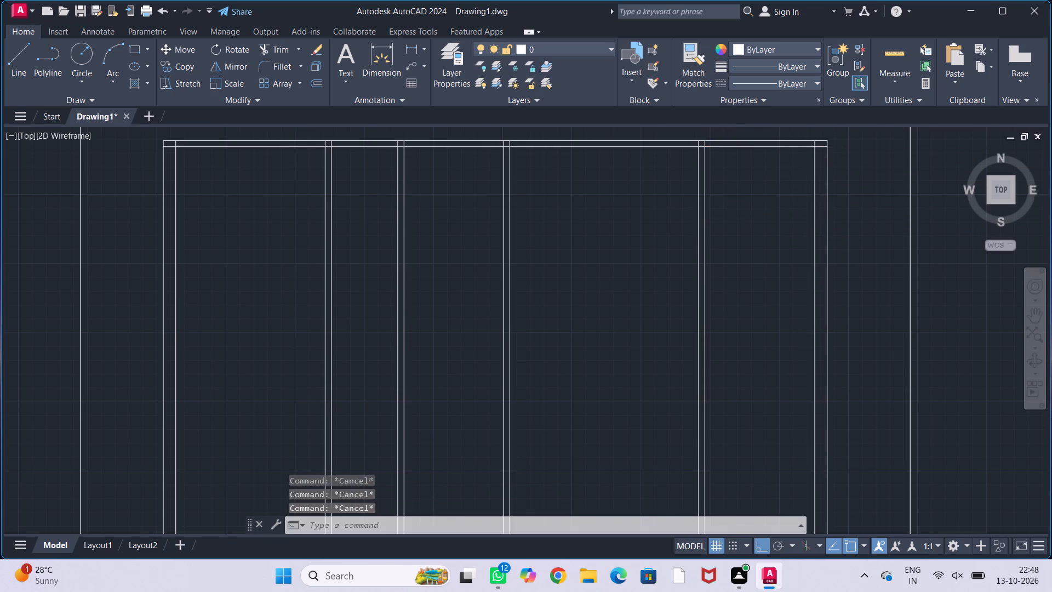
middle_click_drag(770, 224, 836, 231)
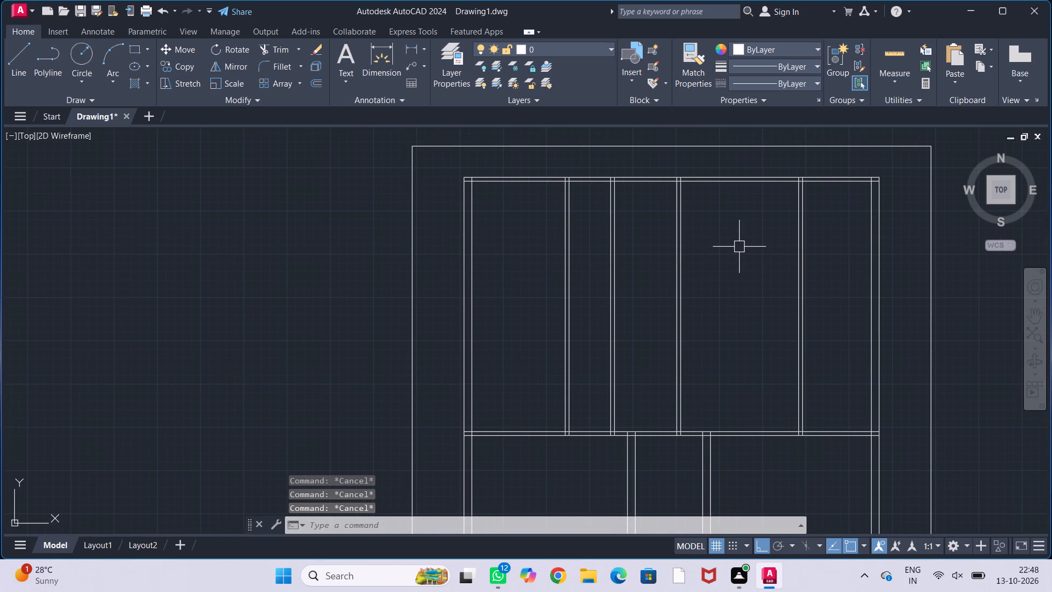
middle_click_drag(740, 245, 722, 244)
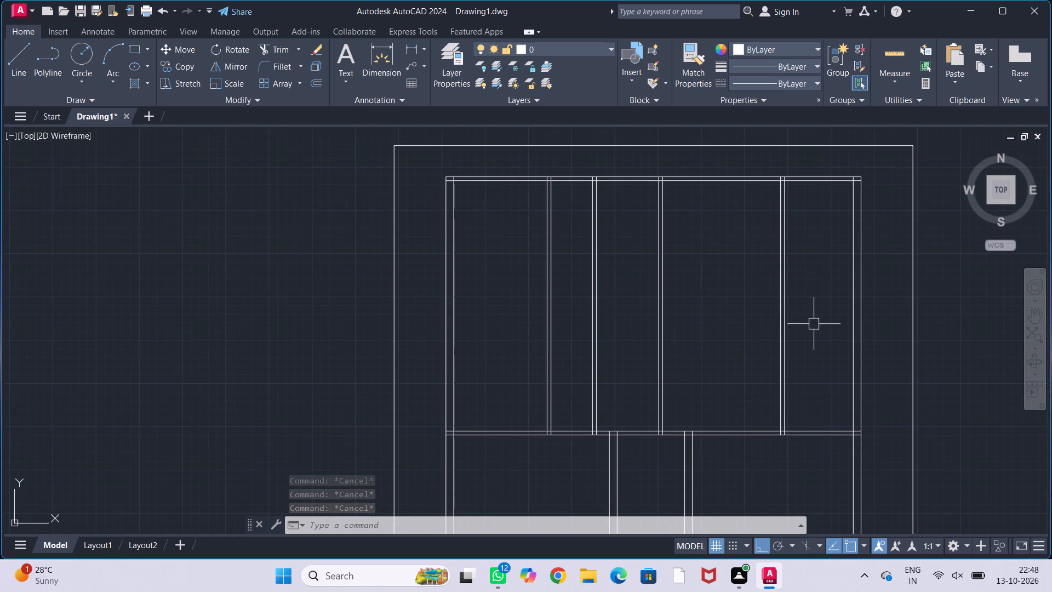
left_click(814, 324)
key("Escape")
key("Escape")
key("Escape")
key("Escape")
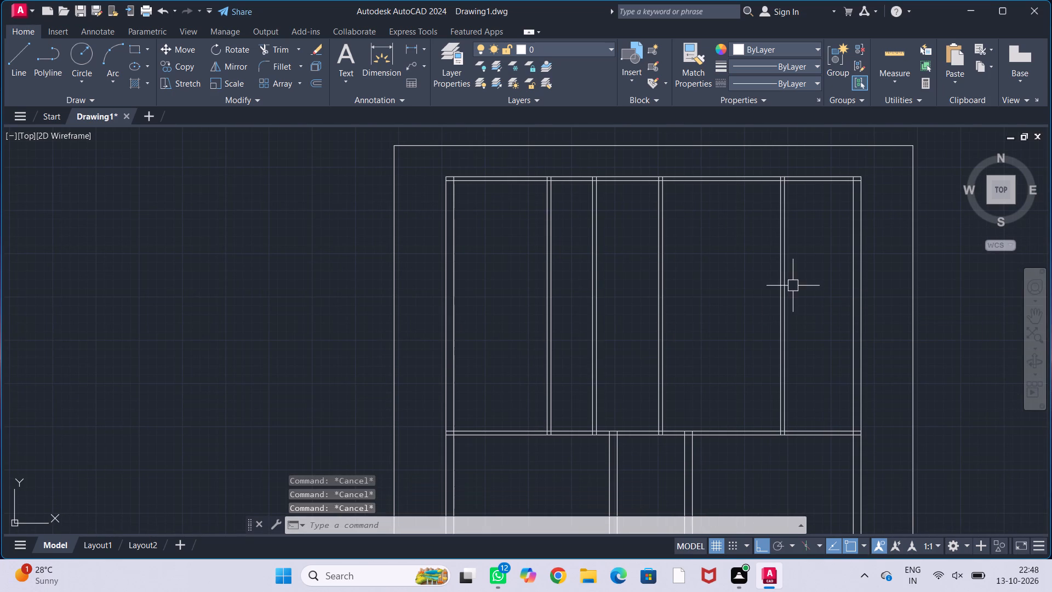
middle_click_drag(767, 287, 868, 301)
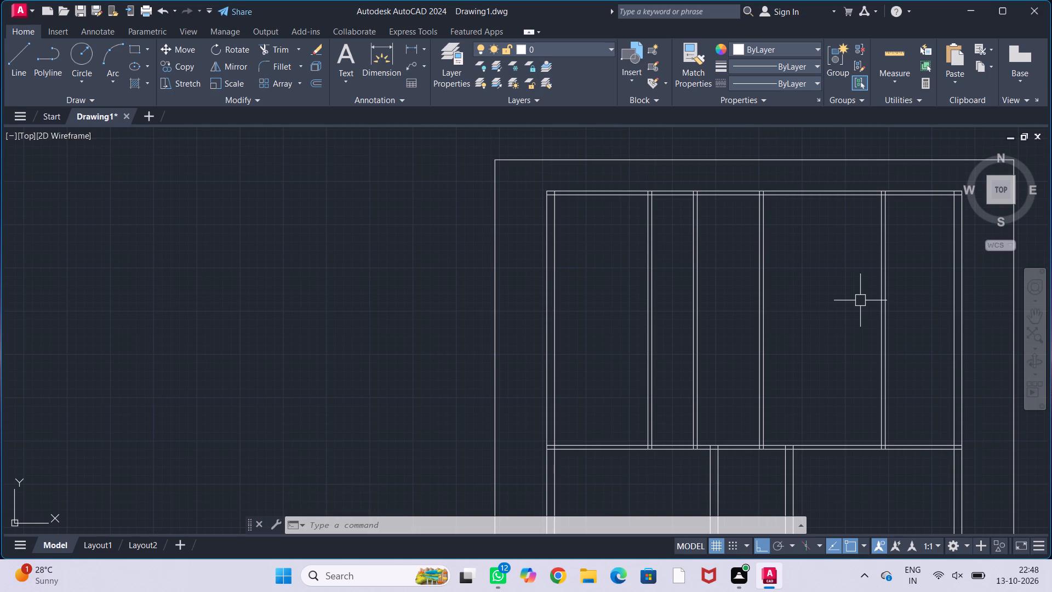
middle_click_drag(803, 254, 740, 244)
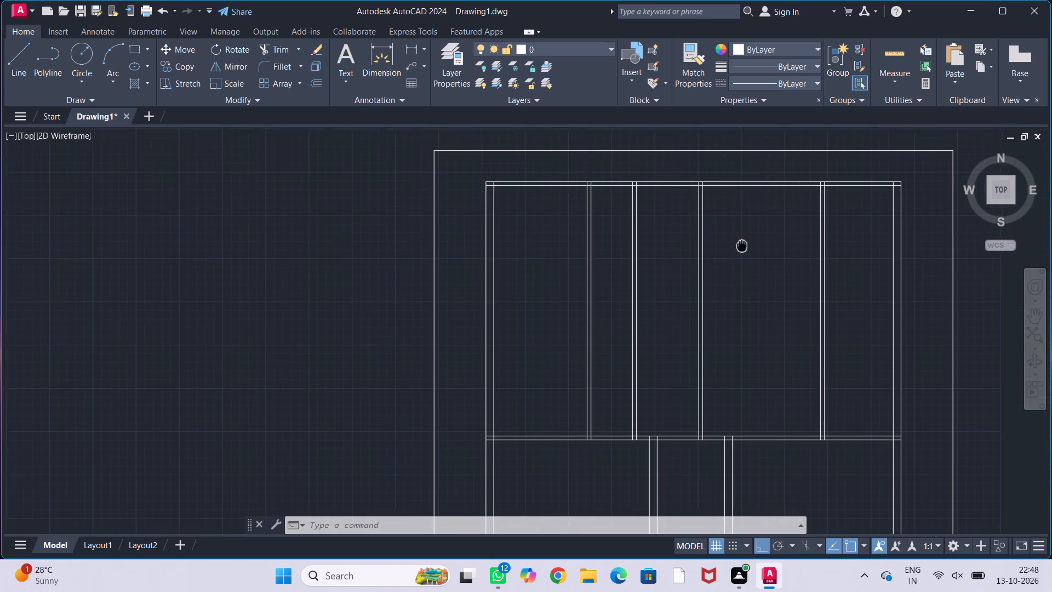
middle_click_drag(740, 244, 739, 244)
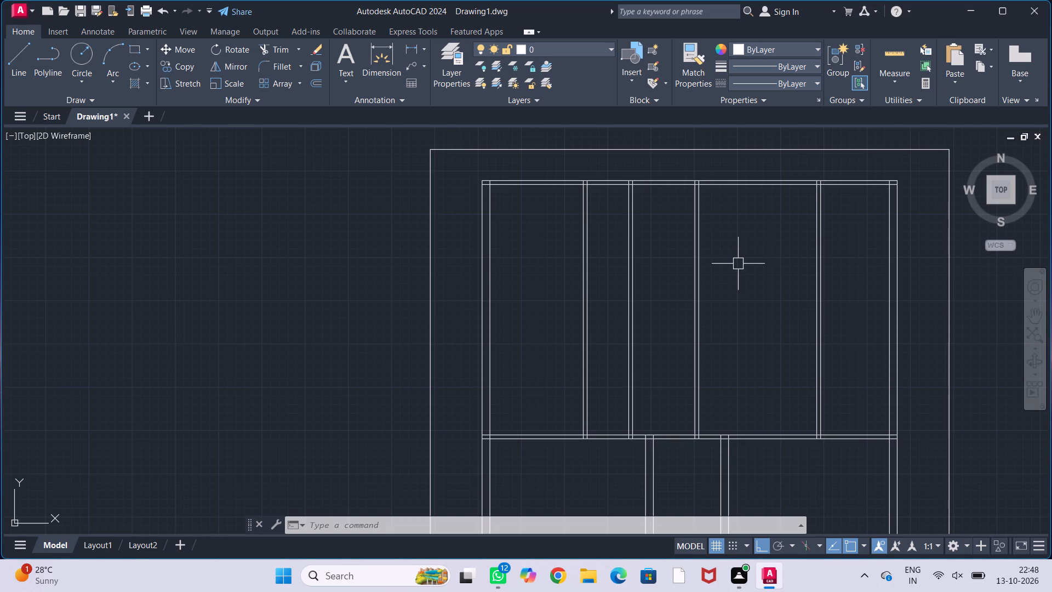
middle_click_drag(736, 266, 771, 210)
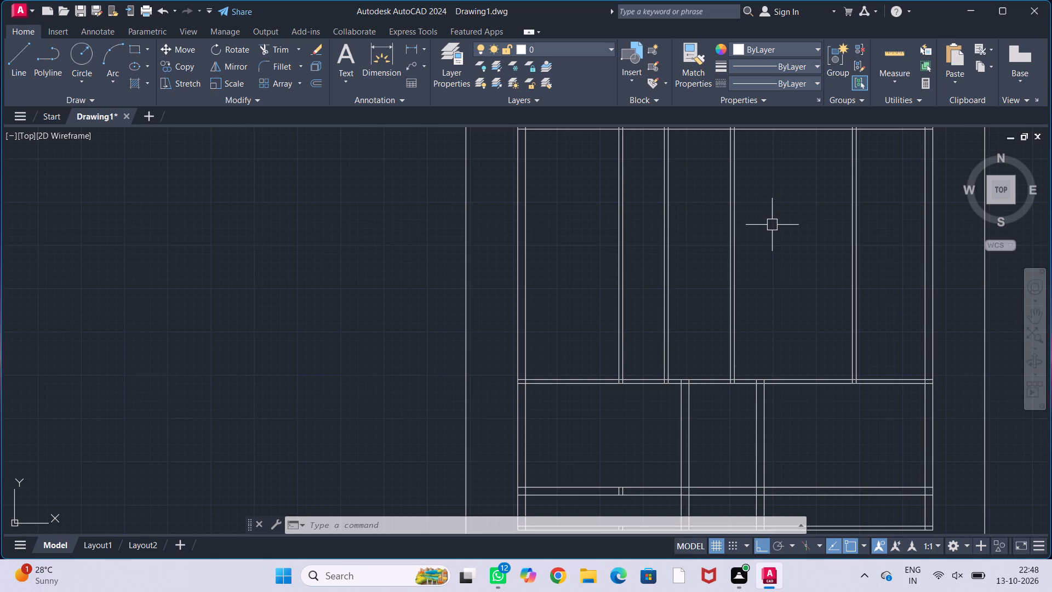
middle_click_drag(772, 225, 728, 292)
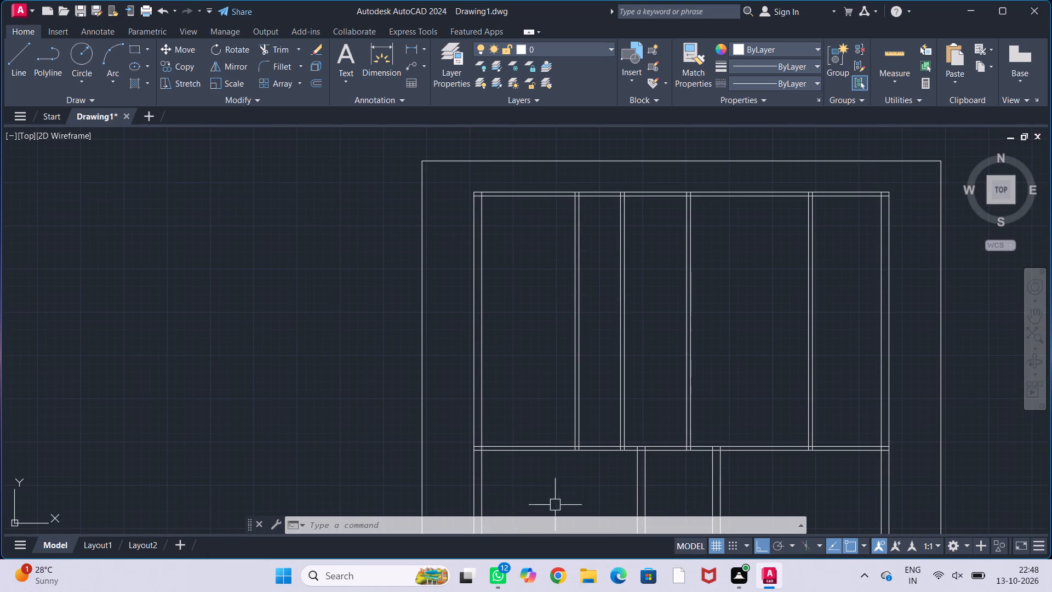
middle_click_drag(653, 388, 625, 355)
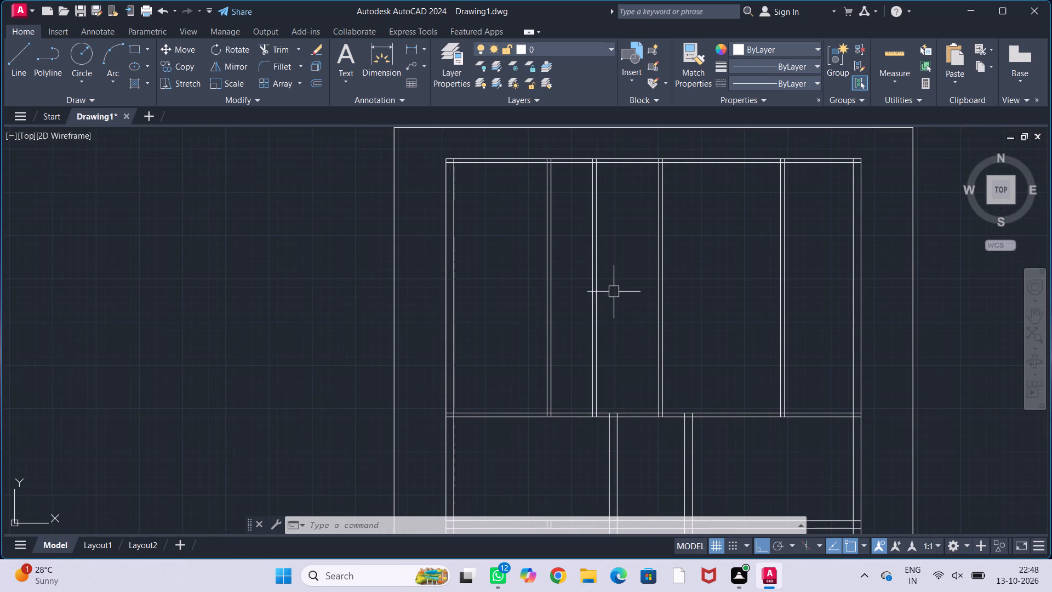
Measure the clear width between the inner face of the left outer wall and the first upper vertical partition.
middle_click_drag(614, 272, 614, 328)
scroll(551, 293, "up", 1)
middle_click_drag(552, 291, 554, 345)
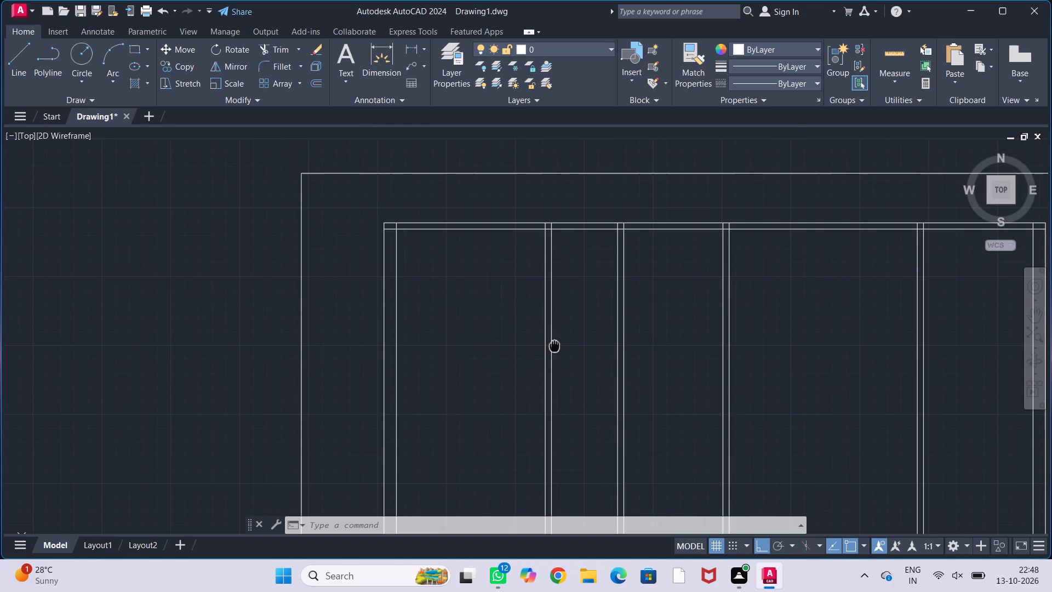
type("dl")
key("i")
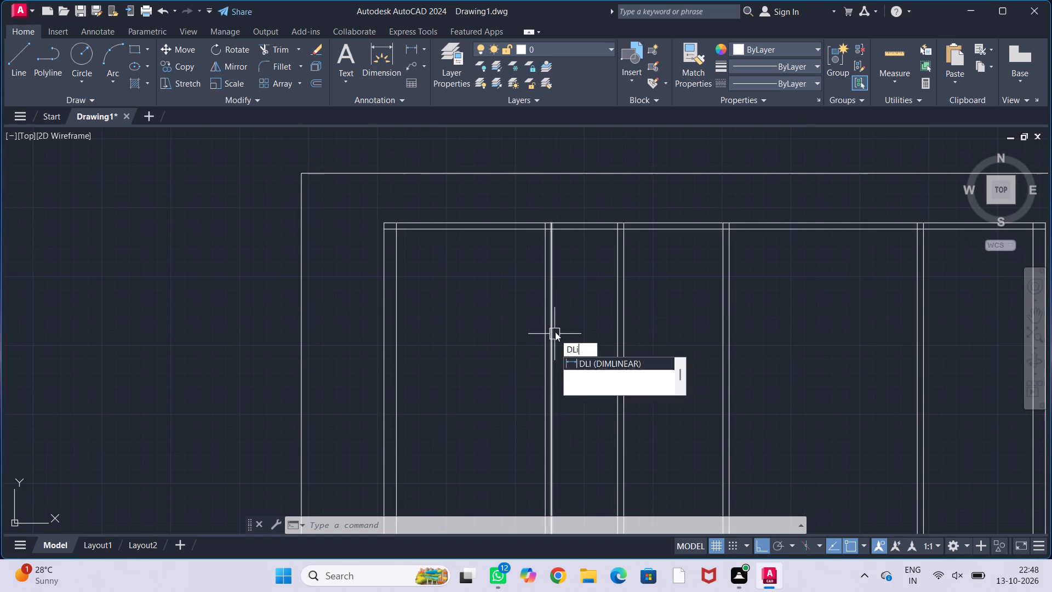
key("Return")
left_click(395, 227)
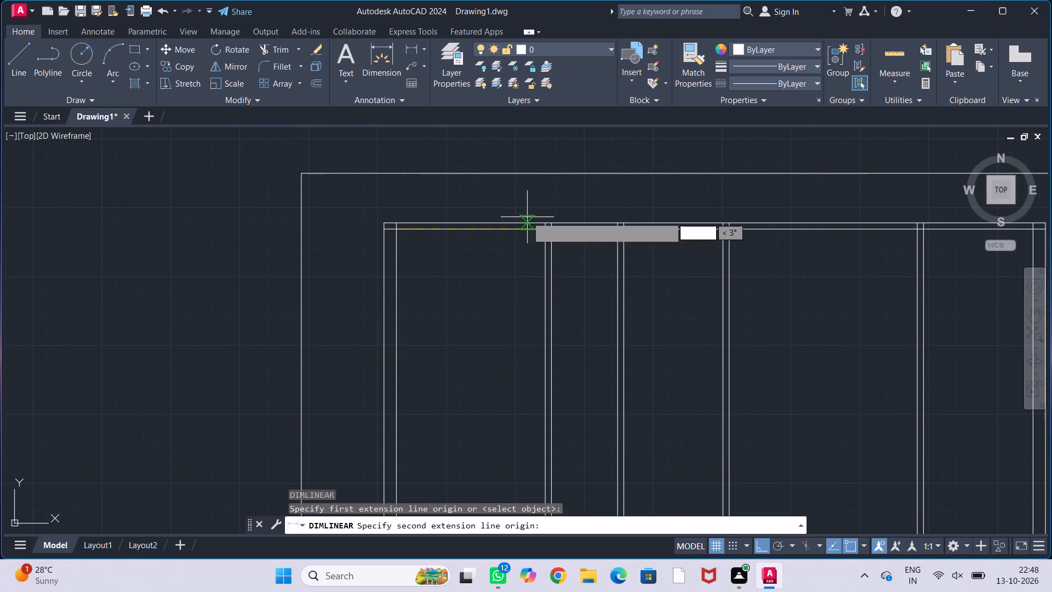
left_click(542, 231)
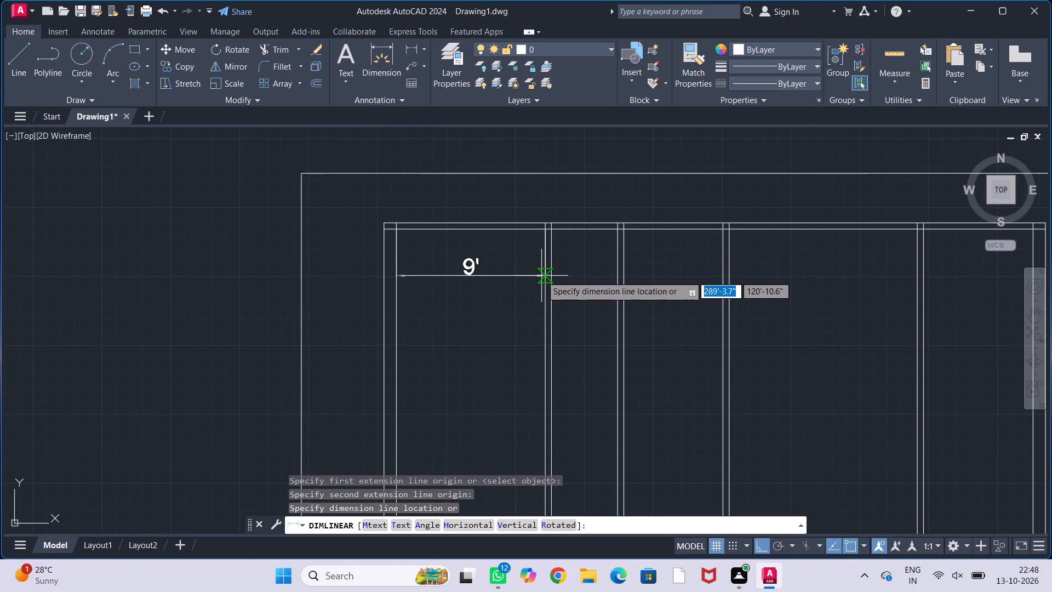
key("Escape")
key("Escape")
key("Escape")
key("Escape")
key("Escape")
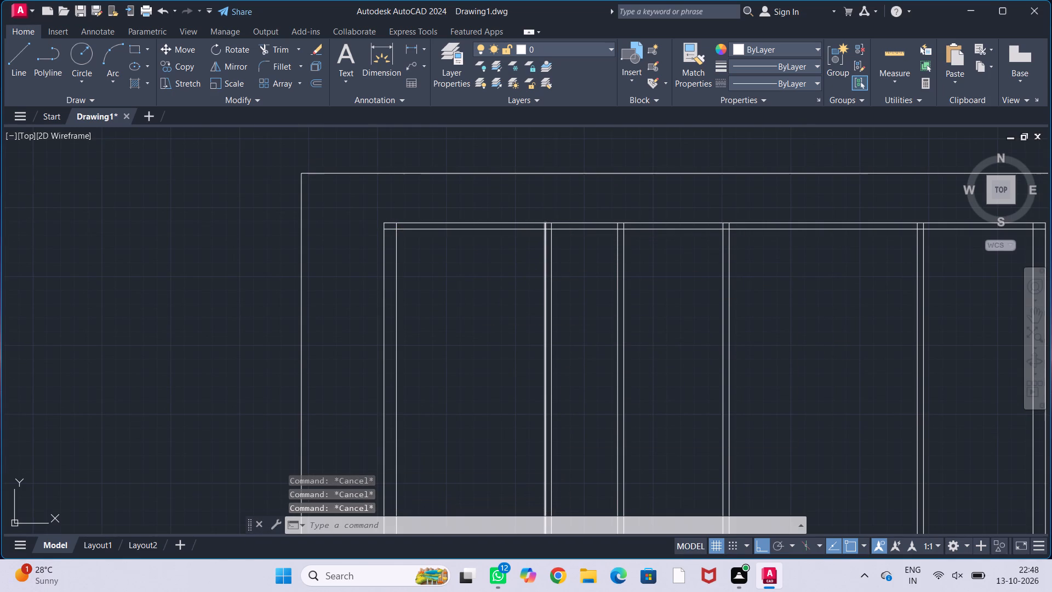
Examine the overall floor plan layout and the upper bays between the left outer wall and the fourth vertical partition.
middle_click_drag(584, 300, 514, 286)
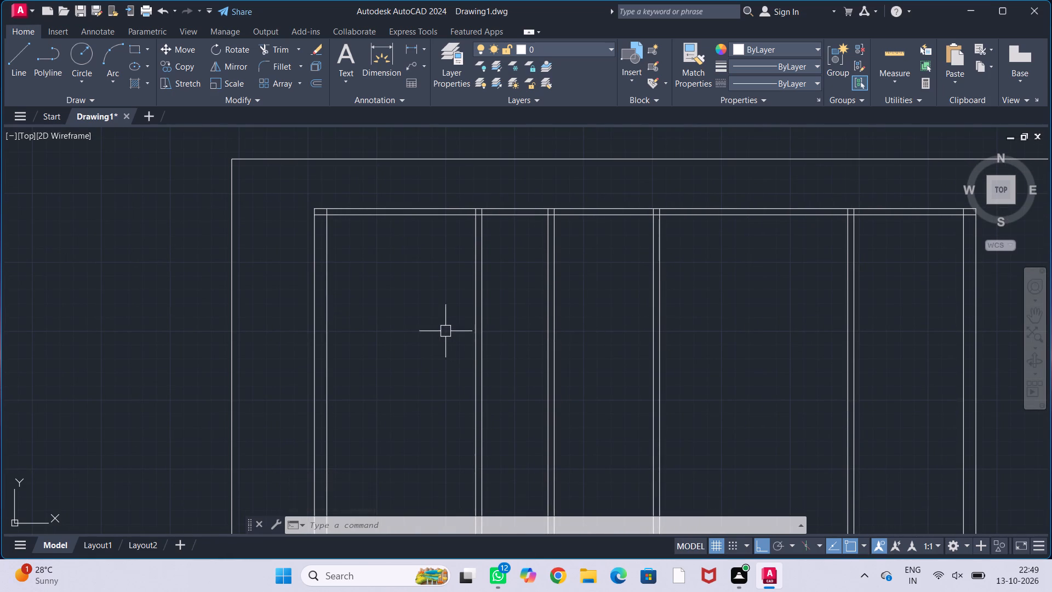
middle_click_drag(448, 328, 491, 312)
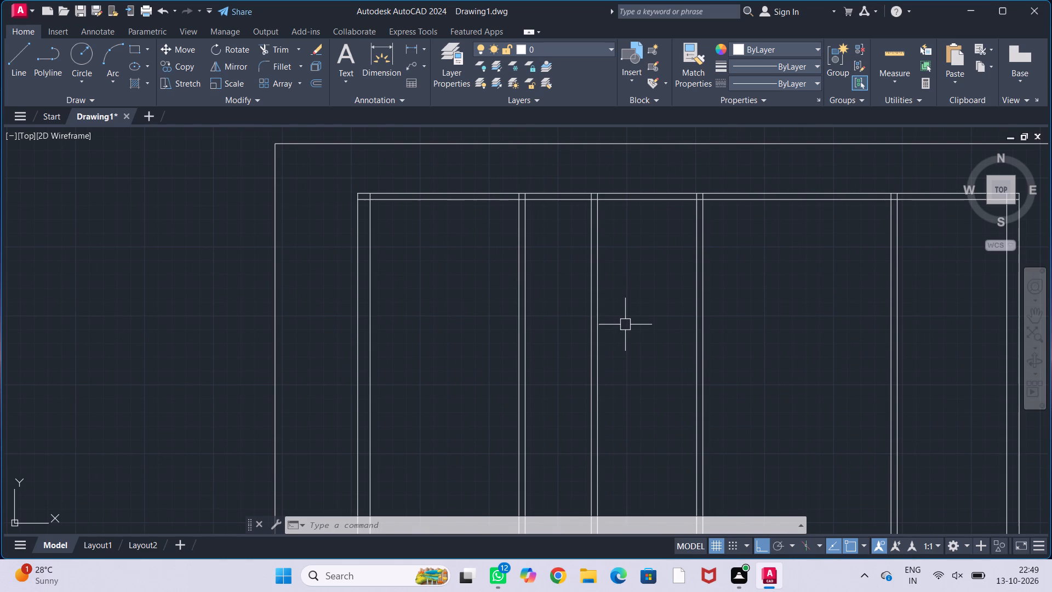
scroll(633, 271, "down", 2)
middle_click_drag(662, 311, 636, 293)
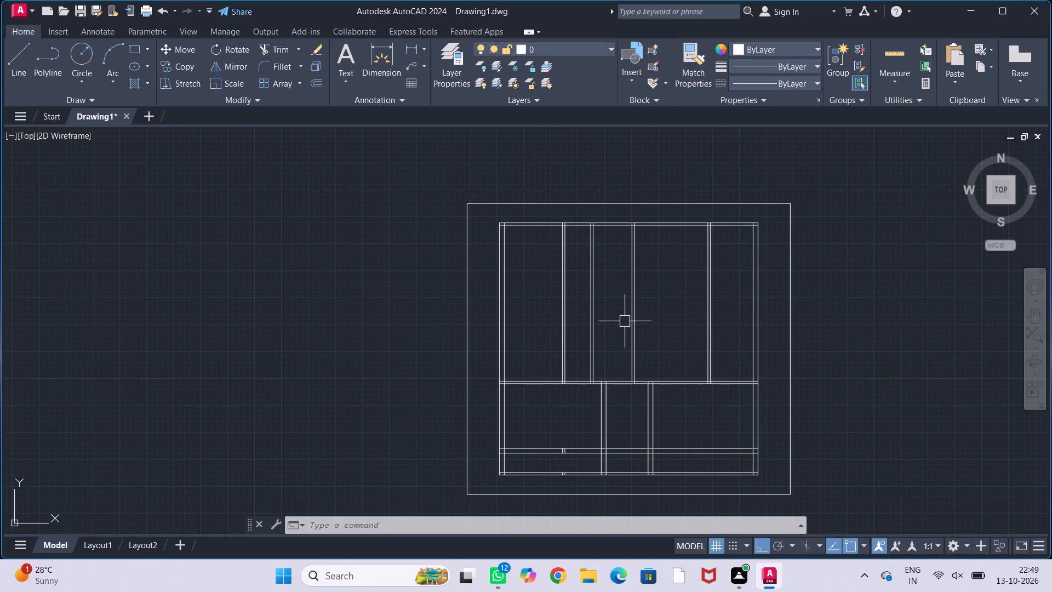
middle_click_drag(624, 321, 617, 324)
middle_click_drag(617, 324, 594, 342)
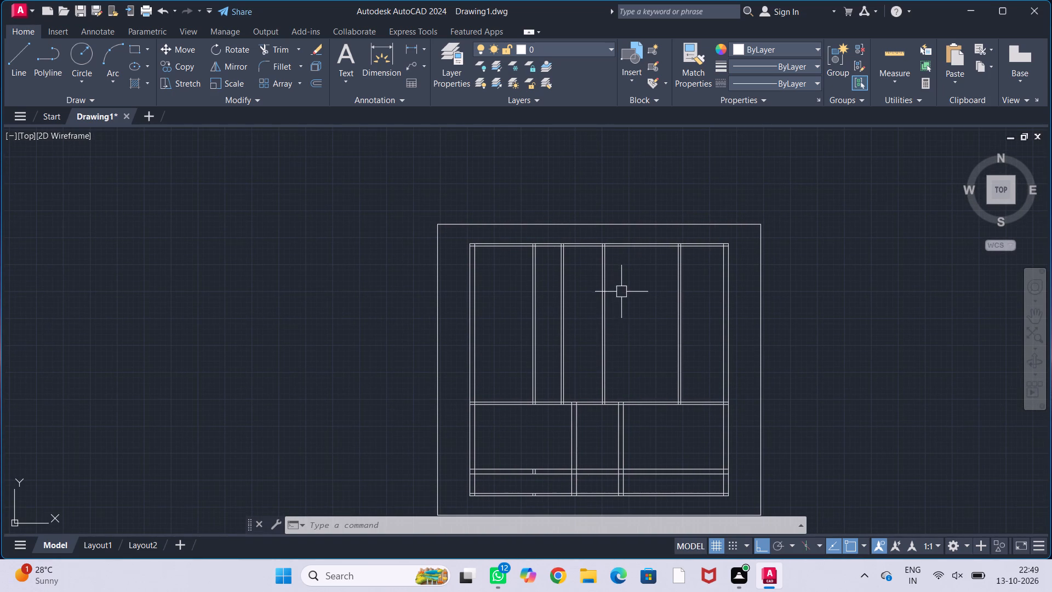
middle_click_drag(559, 288, 582, 276)
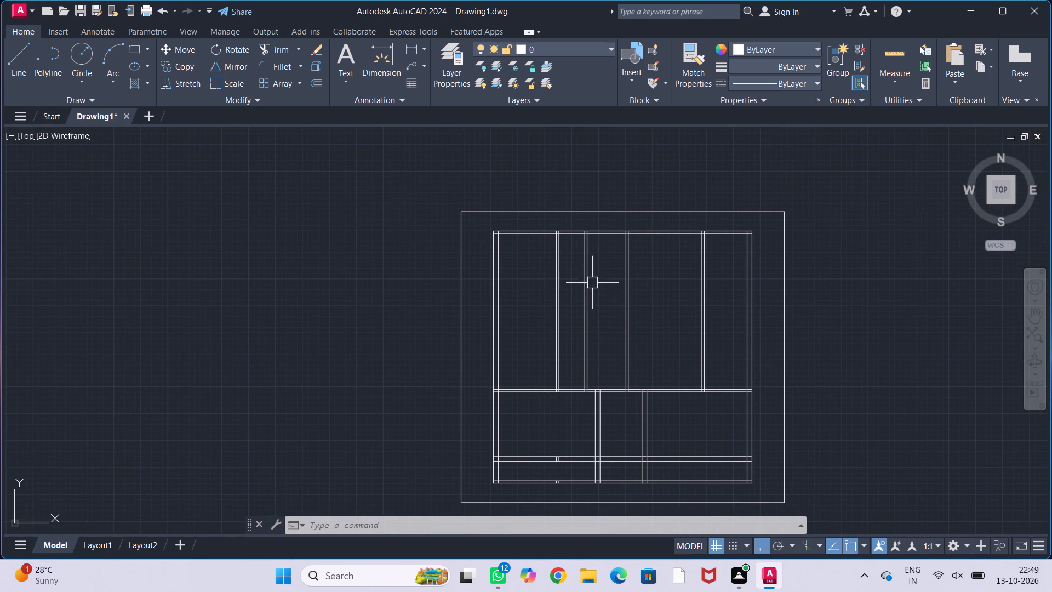
middle_click_drag(630, 279, 765, 273)
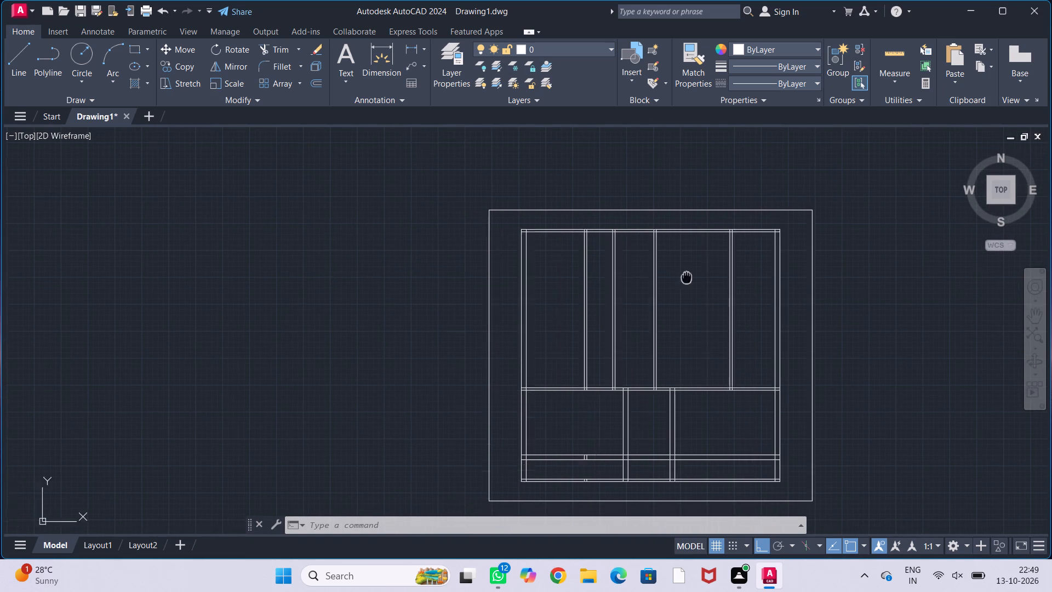
middle_click_drag(765, 273, 770, 273)
scroll(660, 264, "up", 2)
middle_click_drag(679, 254, 608, 265)
scroll(608, 265, "up", 1)
middle_click_drag(598, 273, 570, 291)
scroll(569, 291, "down", 1)
middle_click_drag(569, 291, 568, 242)
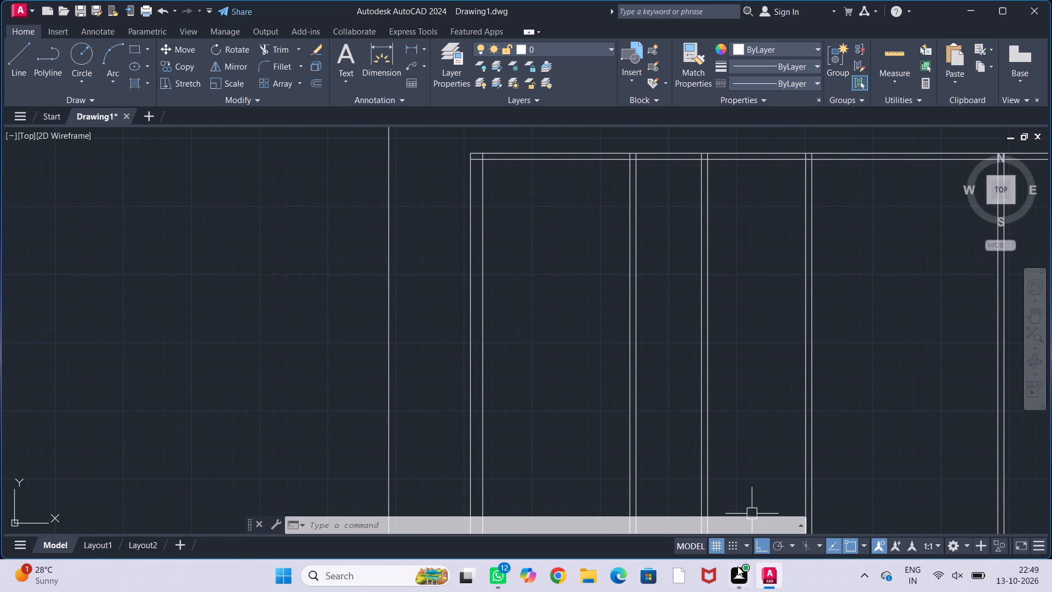
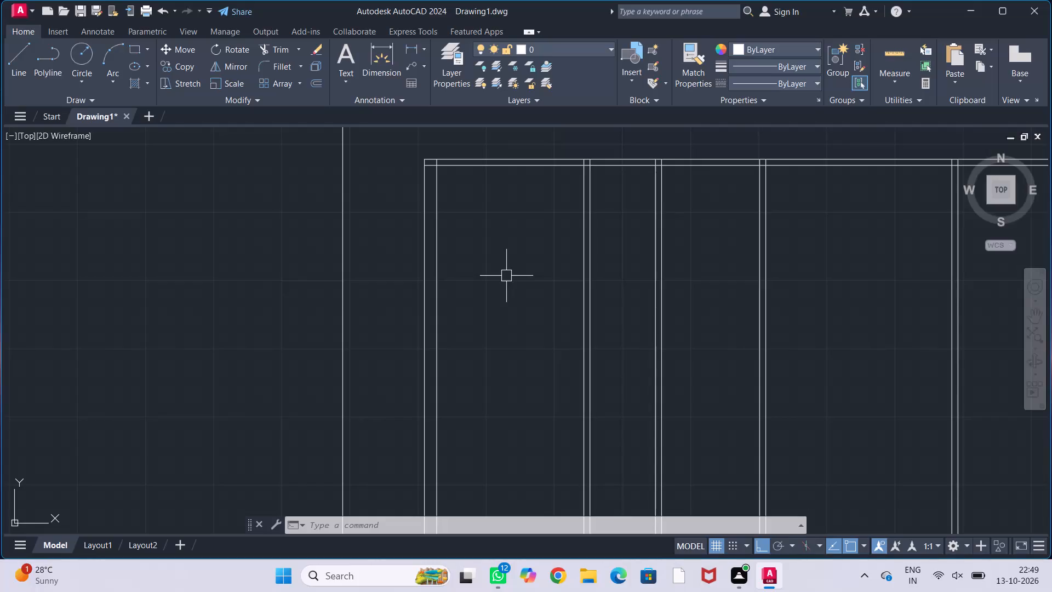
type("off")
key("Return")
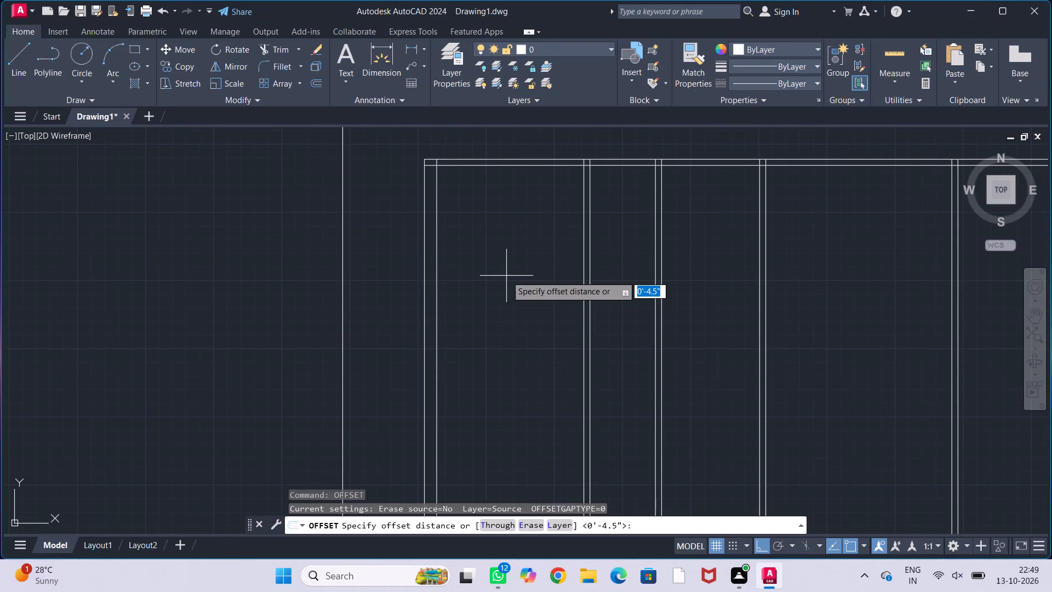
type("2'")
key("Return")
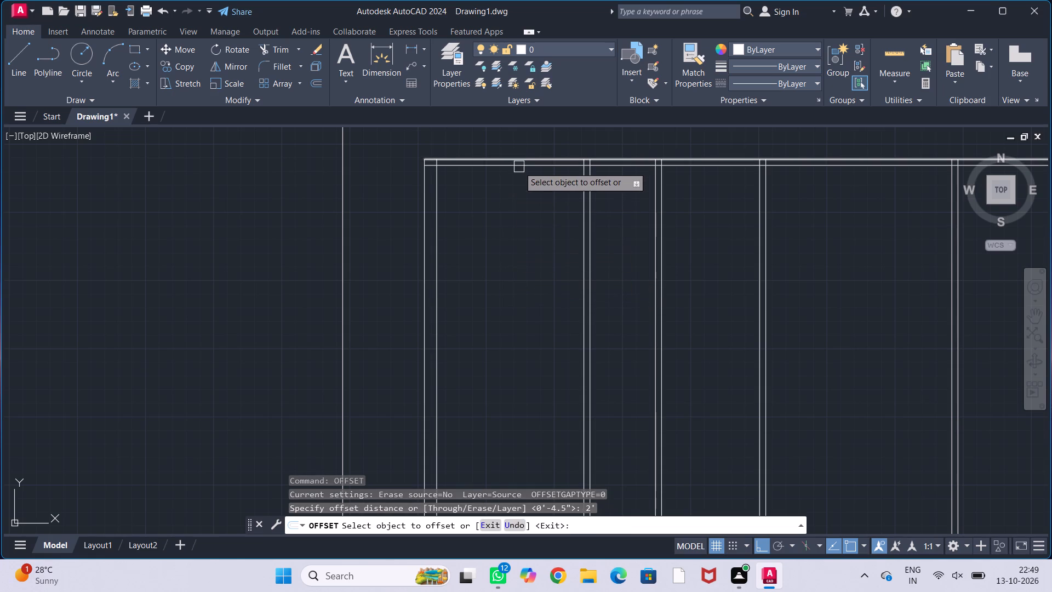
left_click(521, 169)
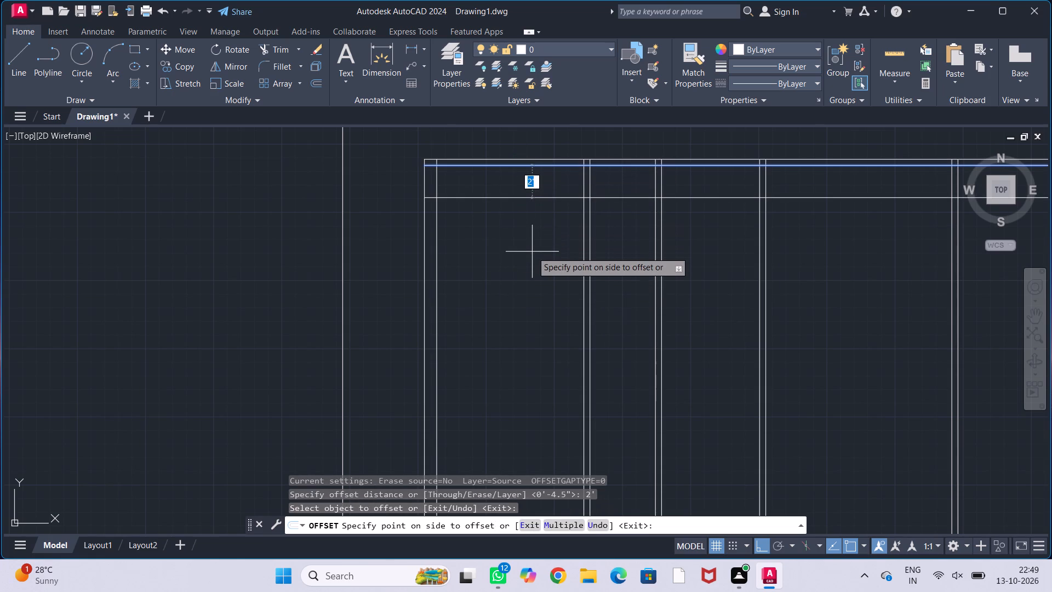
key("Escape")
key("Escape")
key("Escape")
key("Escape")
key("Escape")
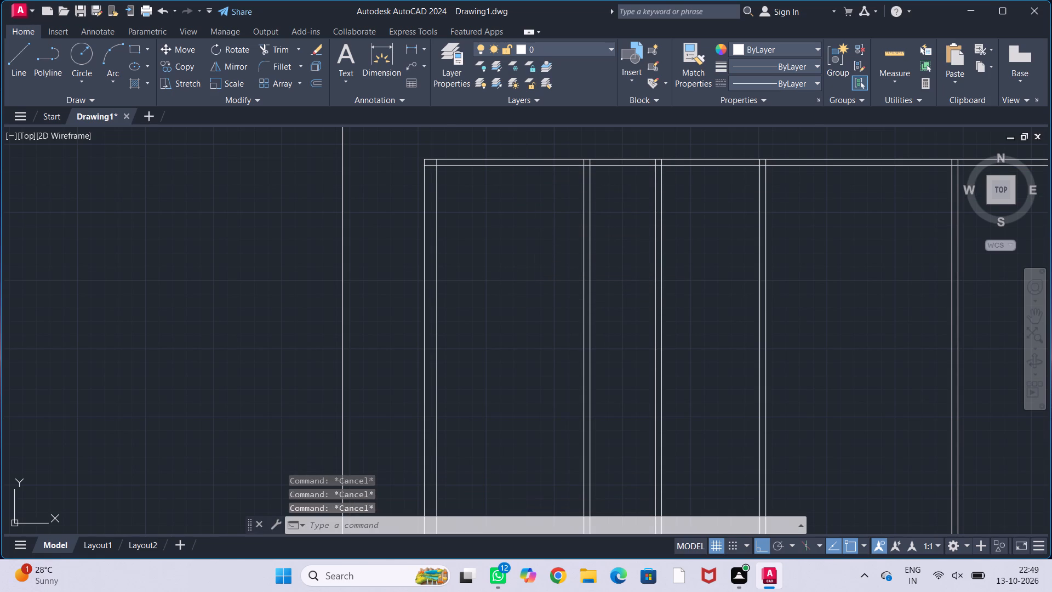
Offset the inner line of the top outer wall 2'6" down into the plan.
key("o")
type("ff")
key("Return")
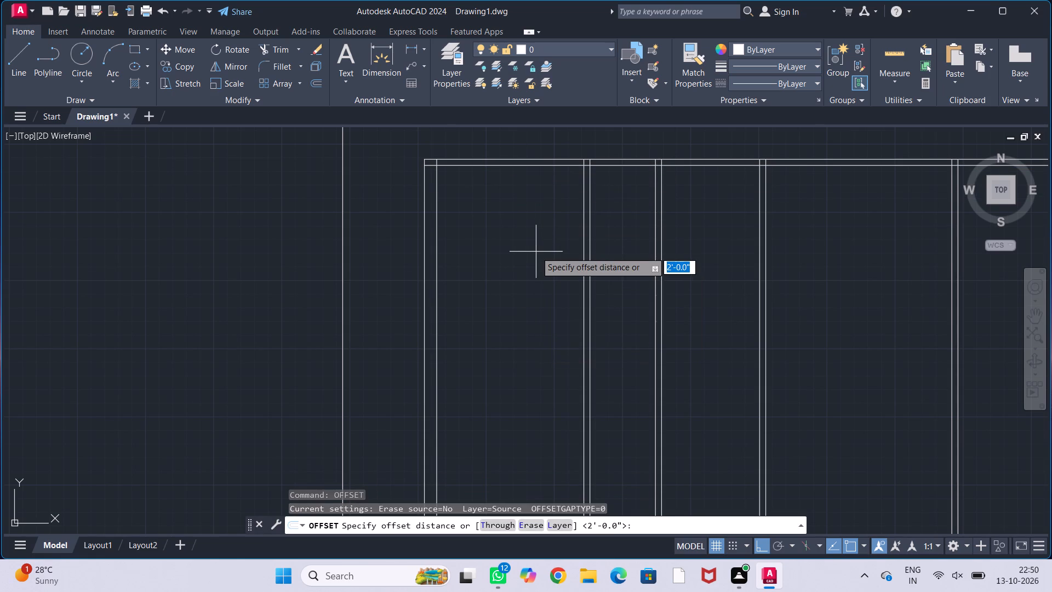
key("2")
key("period")
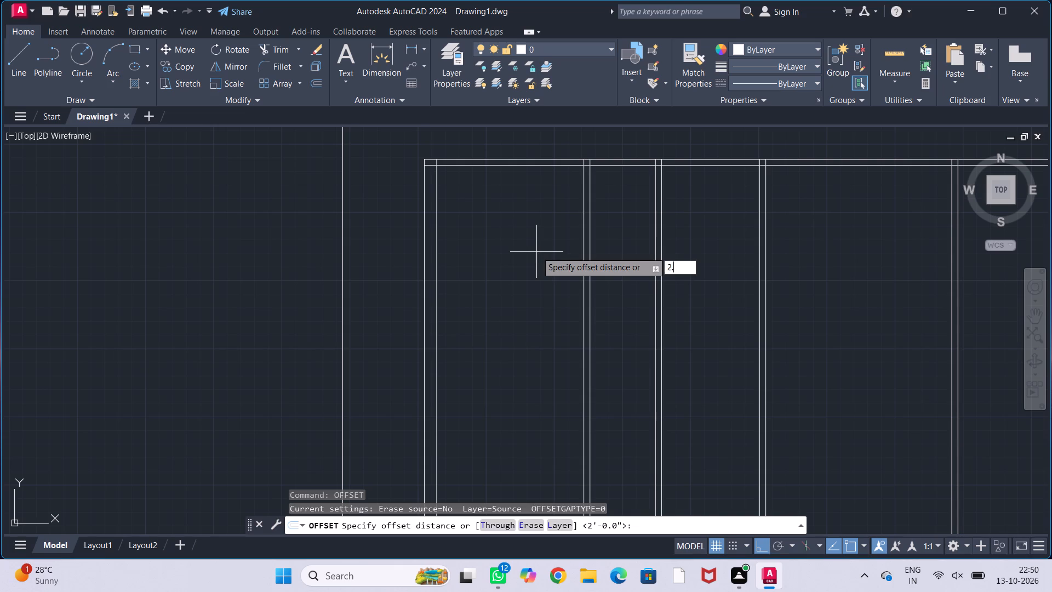
key("BackSpace")
key("apostrophe")
key("6")
key("shift+quotedbl")
key("Return")
left_click(534, 167)
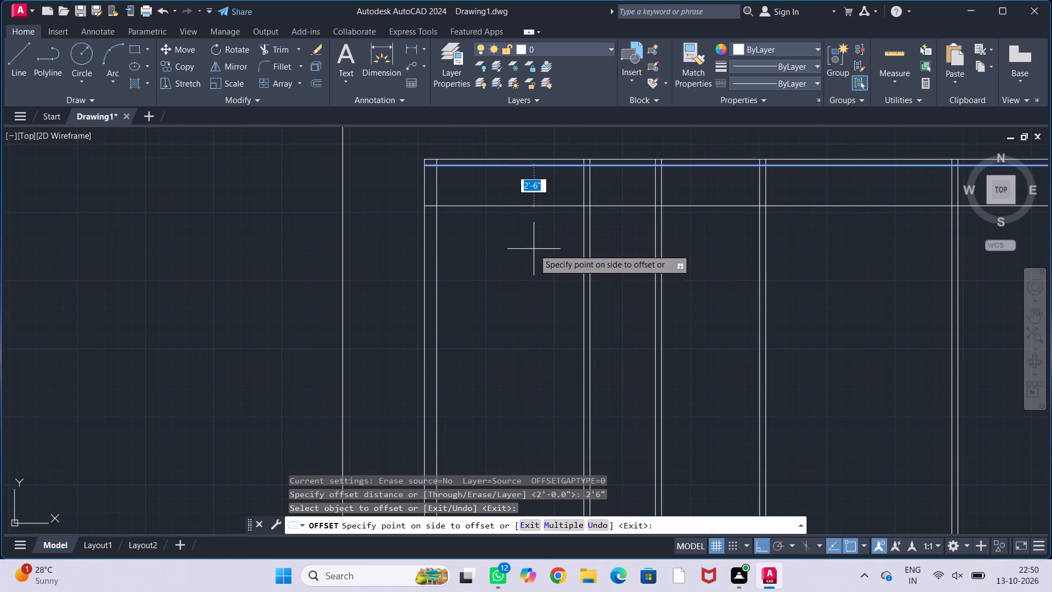
left_click(534, 249)
middle_click_drag(536, 251, 466, 235)
key("Escape")
key("Escape")
key("Escape")
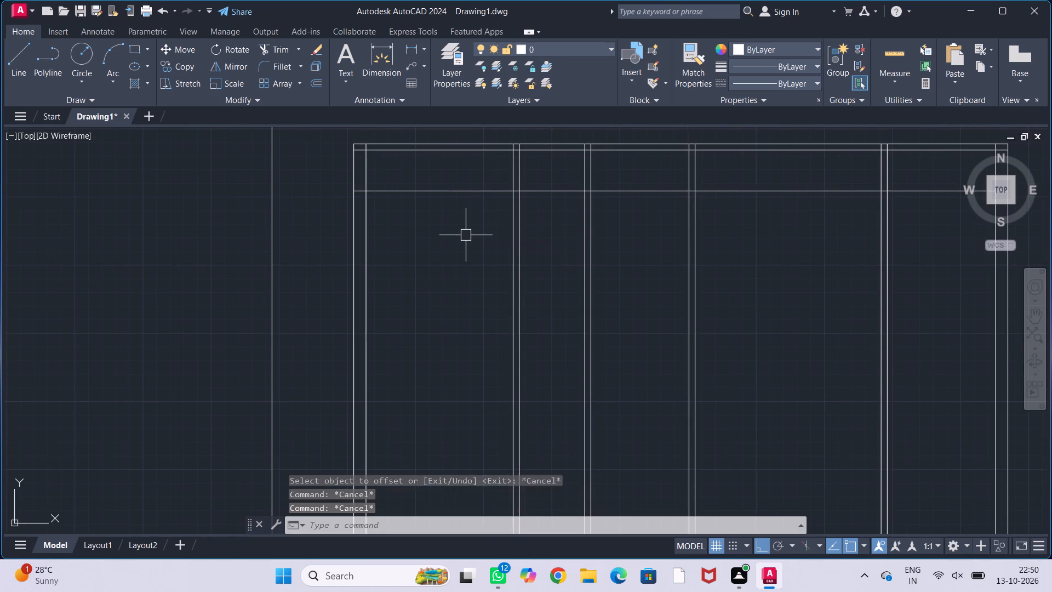
key("Escape")
key("Escape")
Offset the new horizontal line below the top outer wall 9" downward to form a wall thickness.
key("o")
type("ff")
key("Return")
type("9\"")
key("Return")
left_click(474, 195)
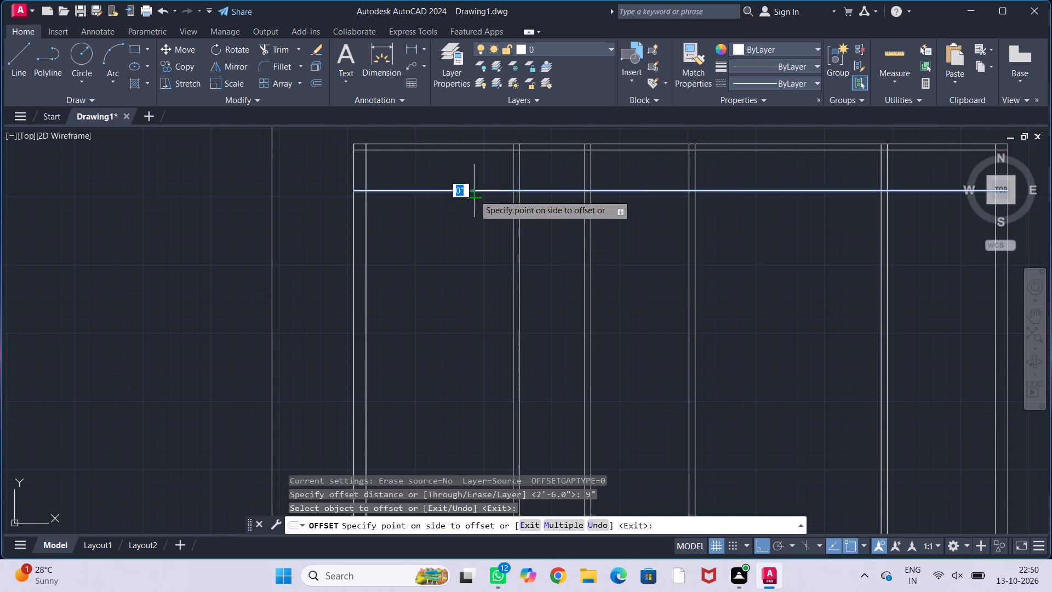
left_click(466, 245)
key("Escape")
key("Escape")
key("Escape")
key("Escape")
Trim both top outer wall lines between the first and second upper vertical partitions.
scroll(467, 247, "down", 1)
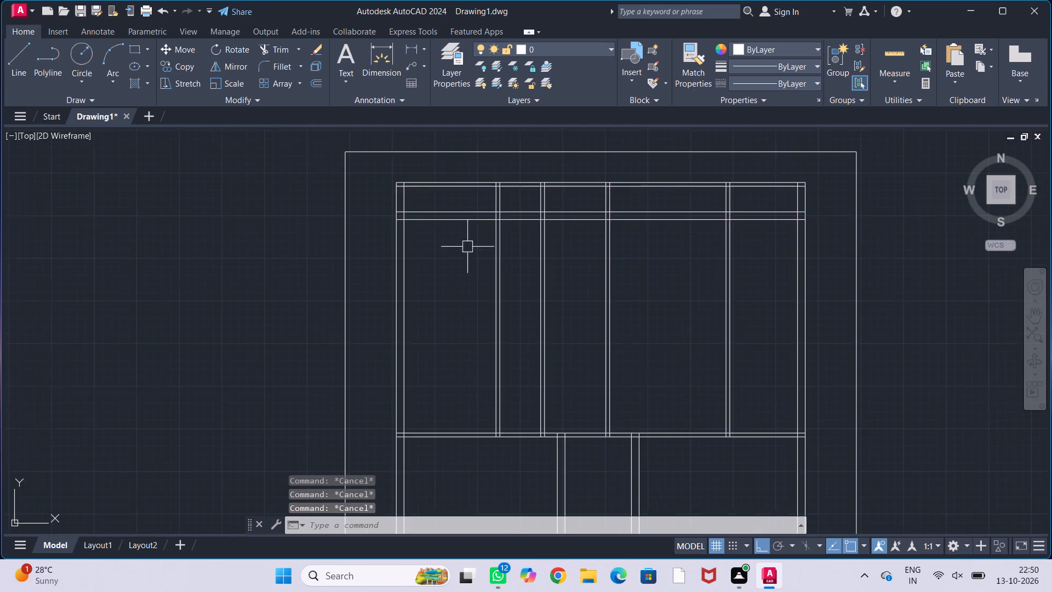
middle_click_drag(478, 251, 390, 242)
middle_click_drag(570, 254, 620, 254)
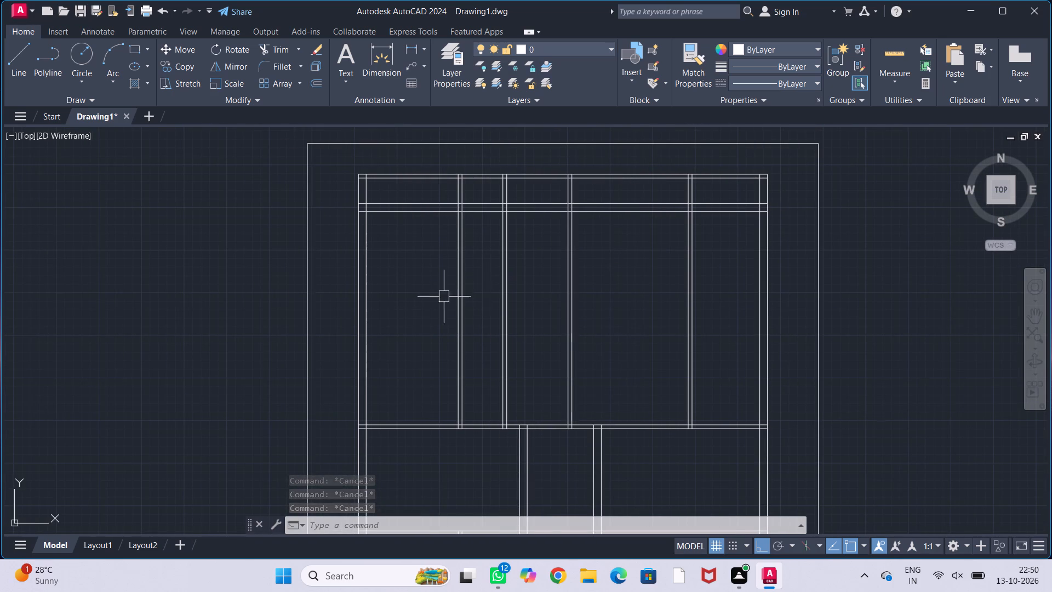
middle_click_drag(417, 297, 500, 283)
middle_click_drag(503, 272, 428, 310)
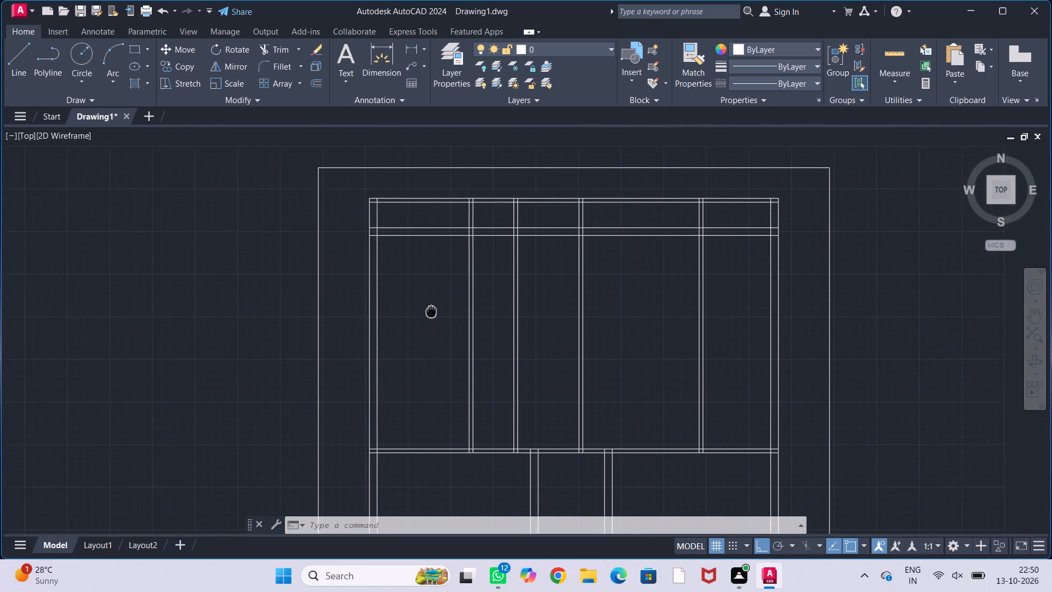
middle_click_drag(428, 310, 400, 316)
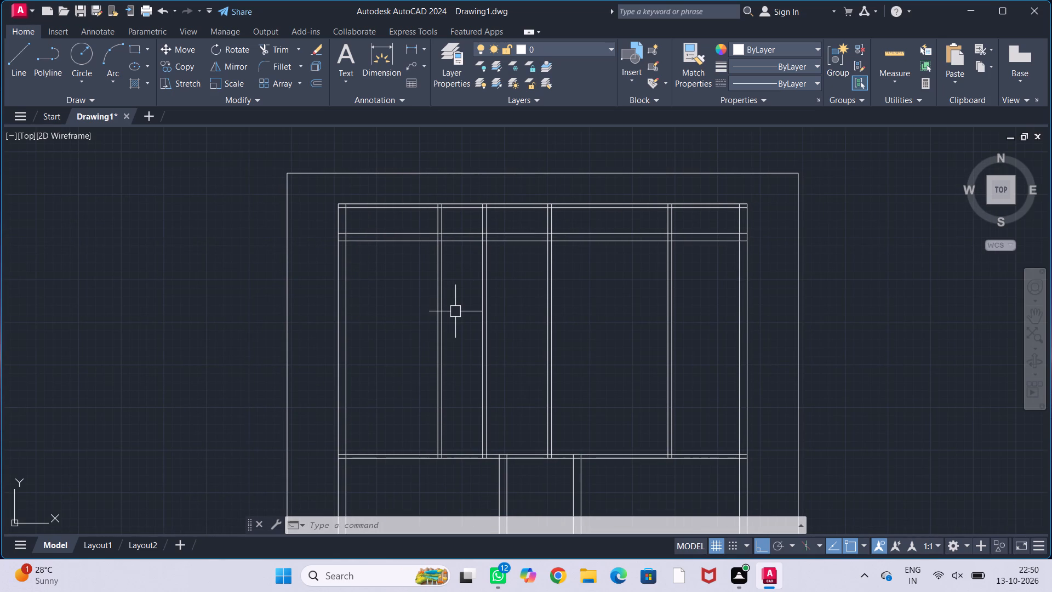
type("tr")
key("Return")
scroll(448, 247, "up", 1)
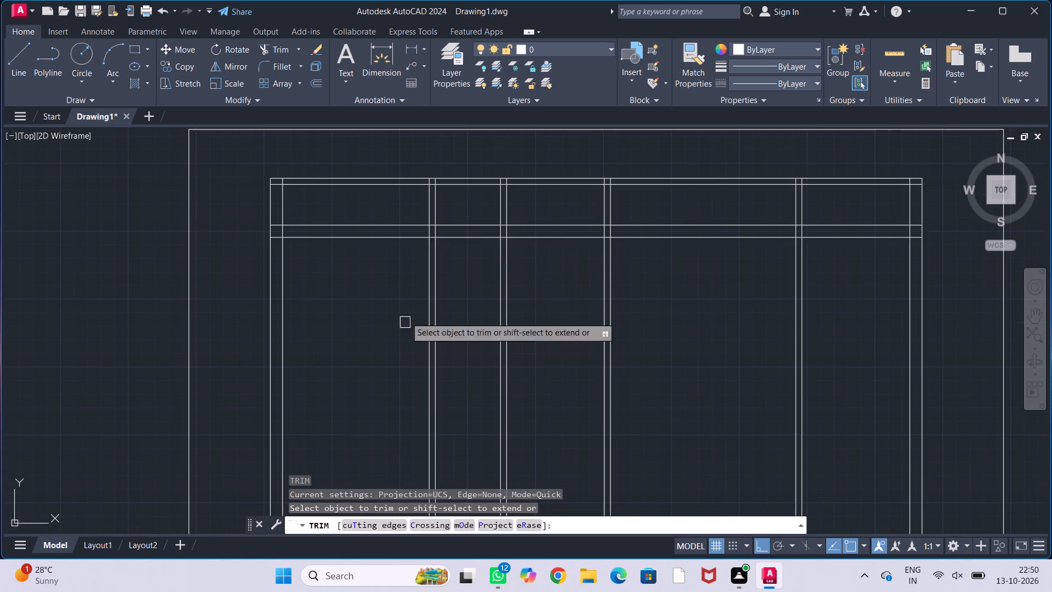
left_click_drag(461, 161, 466, 201)
key("Escape")
key("Escape")
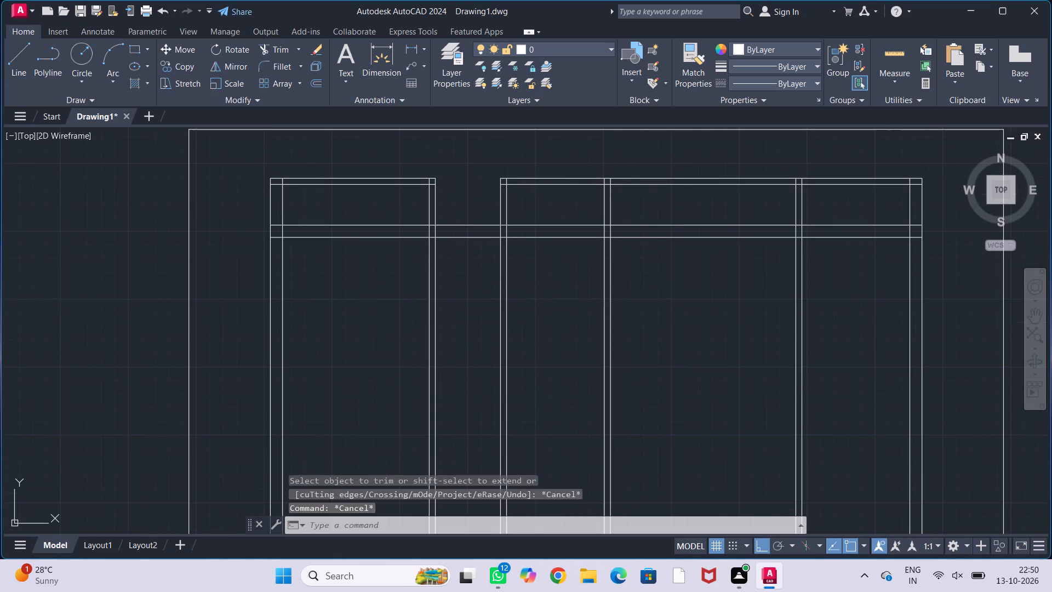
key("Escape")
key("Escape")
Offset the lower line of the new 9" horizontal wall 13' downward across the upper bays.
middle_click_drag(466, 201, 482, 175)
middle_click_drag(418, 277, 404, 235)
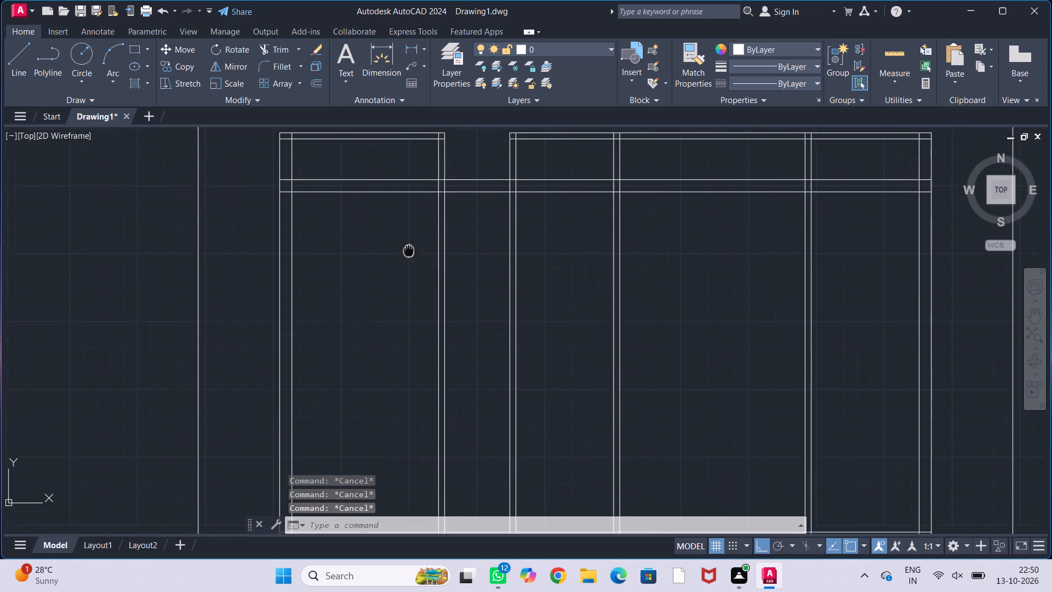
middle_click_drag(404, 235, 403, 230)
middle_click_drag(375, 288, 401, 280)
middle_click_drag(402, 273, 362, 310)
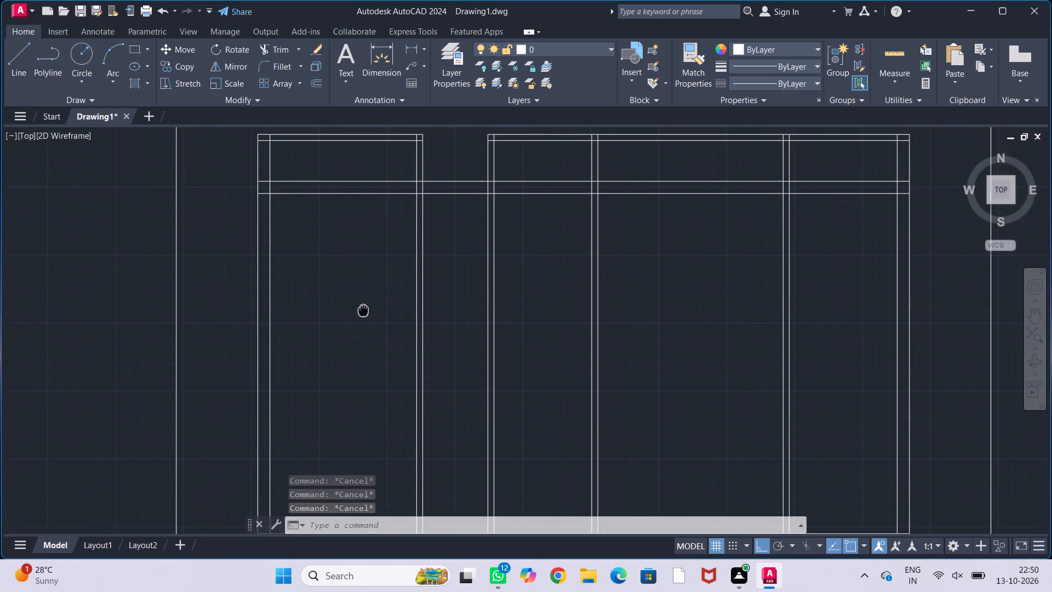
middle_click_drag(362, 310, 438, 258)
scroll(438, 259, "down", 1)
middle_click_drag(436, 267, 436, 269)
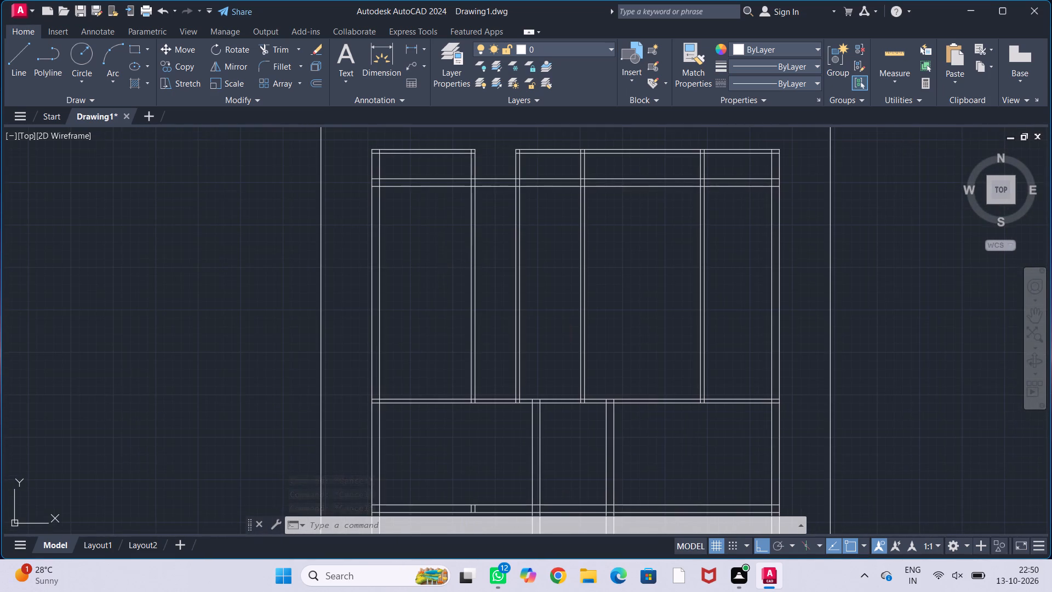
middle_click_drag(436, 269, 447, 277)
middle_click_drag(445, 296, 445, 280)
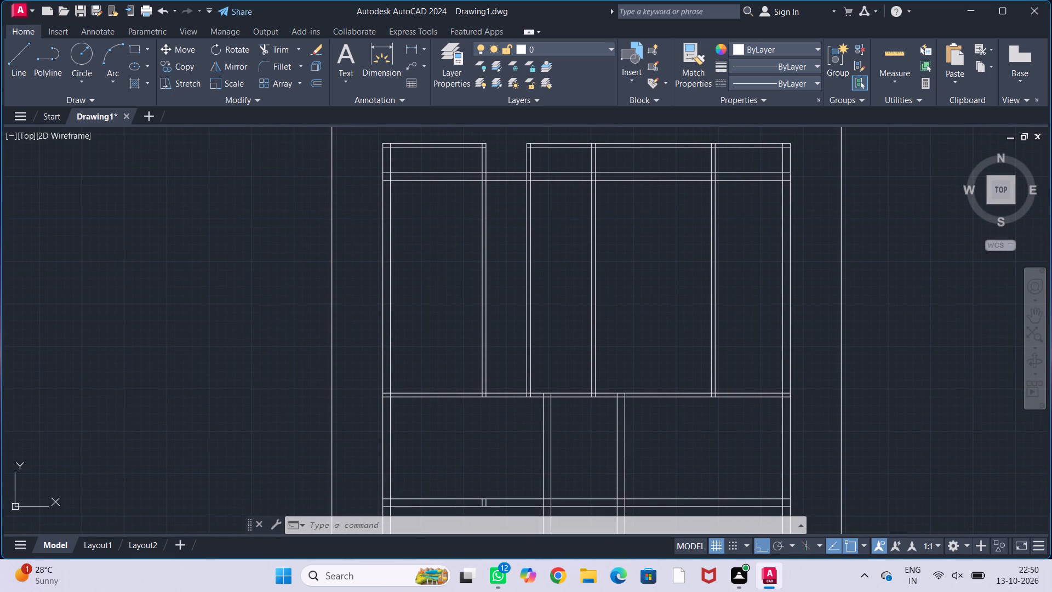
key("o")
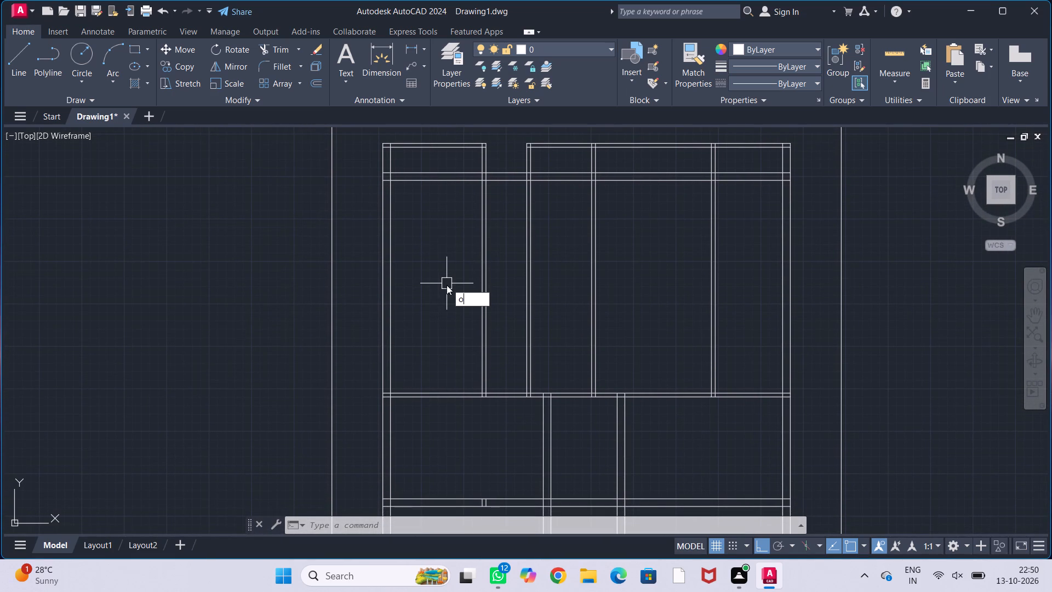
type("ff")
key("Return")
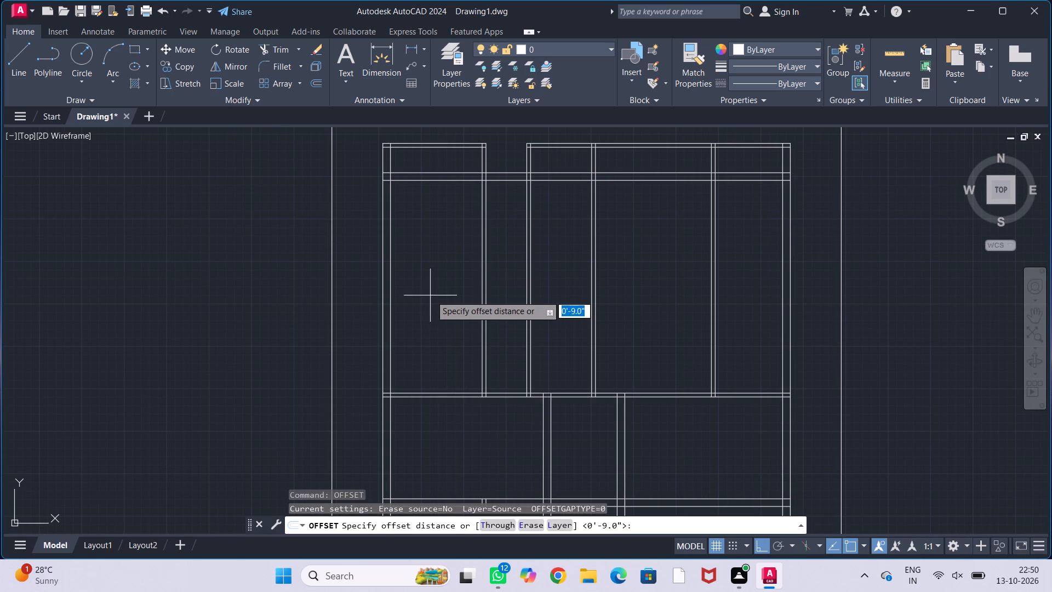
key("1")
key("3")
key("apostrophe")
key("Return")
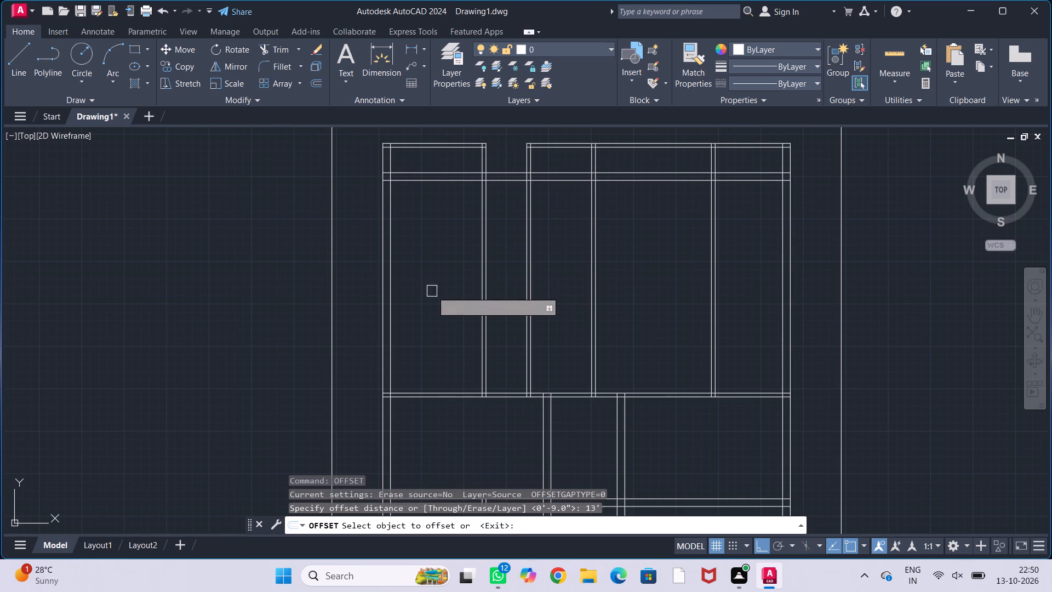
left_click(443, 184)
left_click(441, 225)
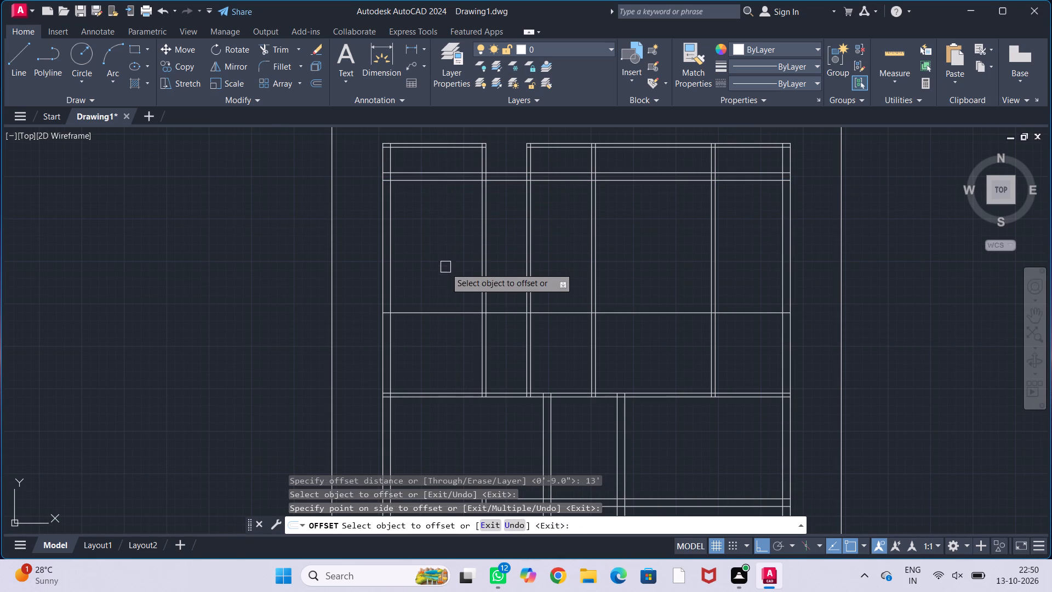
key("Escape")
key("Escape")
key("Escape")
key("Escape")
Offset the new horizontal line across the upper bays 4.5" downward to form a partition.
middle_click_drag(444, 282, 460, 247)
type("off")
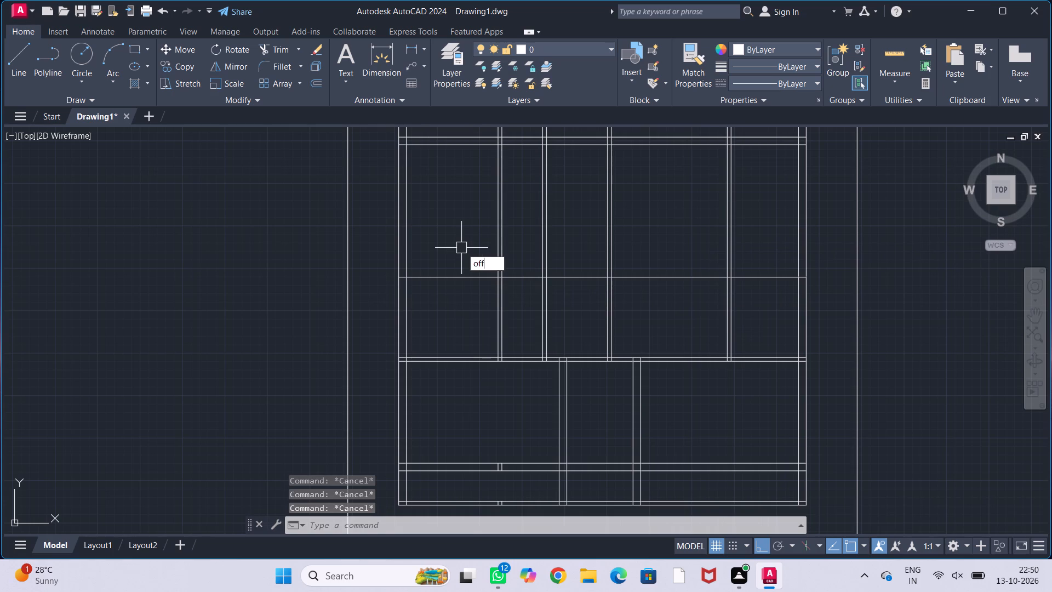
key("Return")
type("4.5\"")
key("Return")
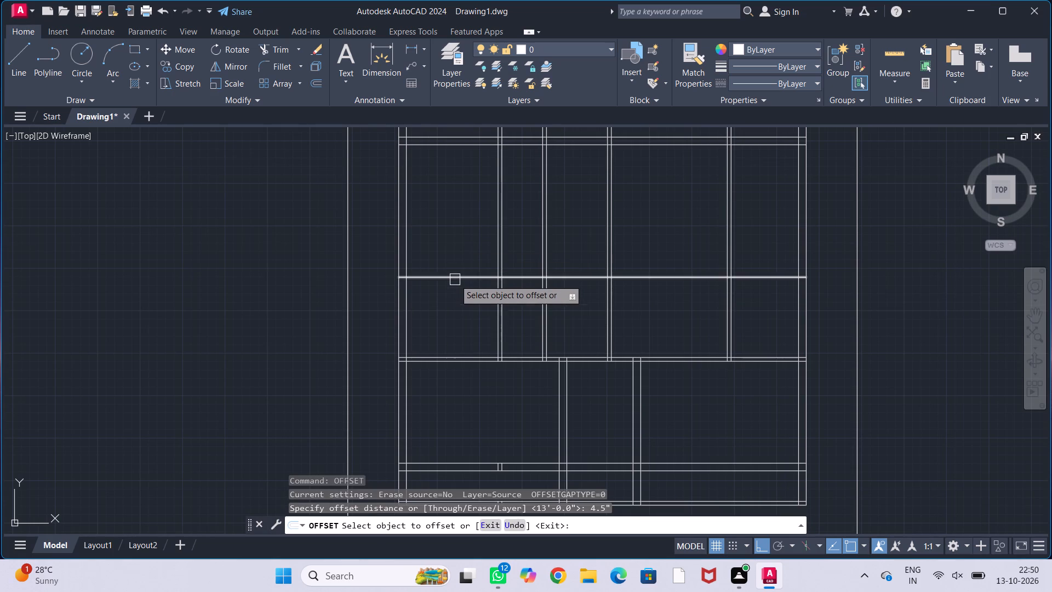
left_click(455, 280)
left_click(460, 310)
key("Escape")
key("Escape")
key("Escape")
key("Escape")
key("Escape")
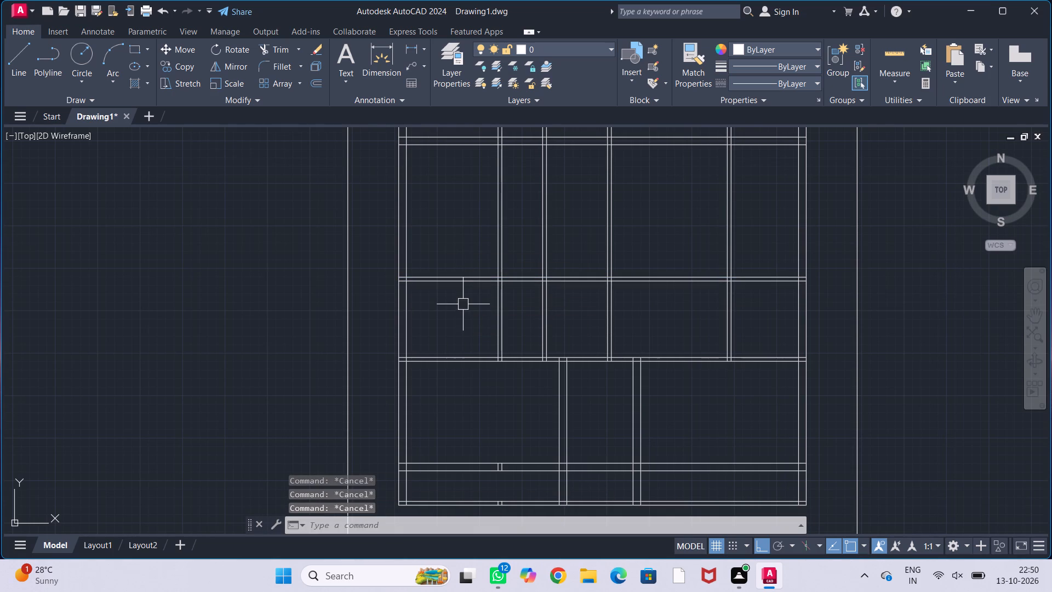
Trim the new 4.5" horizontal partition out of the four bays from the first vertical partition to the right outer wall.
middle_click_drag(467, 299, 425, 294)
type("tr")
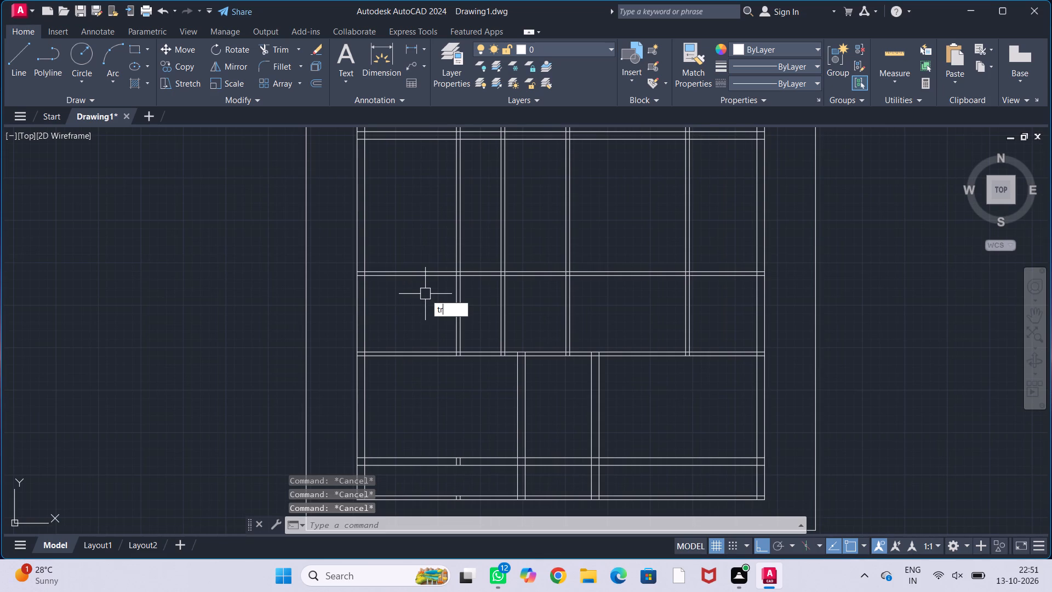
key("Return")
left_click_drag(478, 252, 483, 295)
left_click_drag(519, 242, 537, 293)
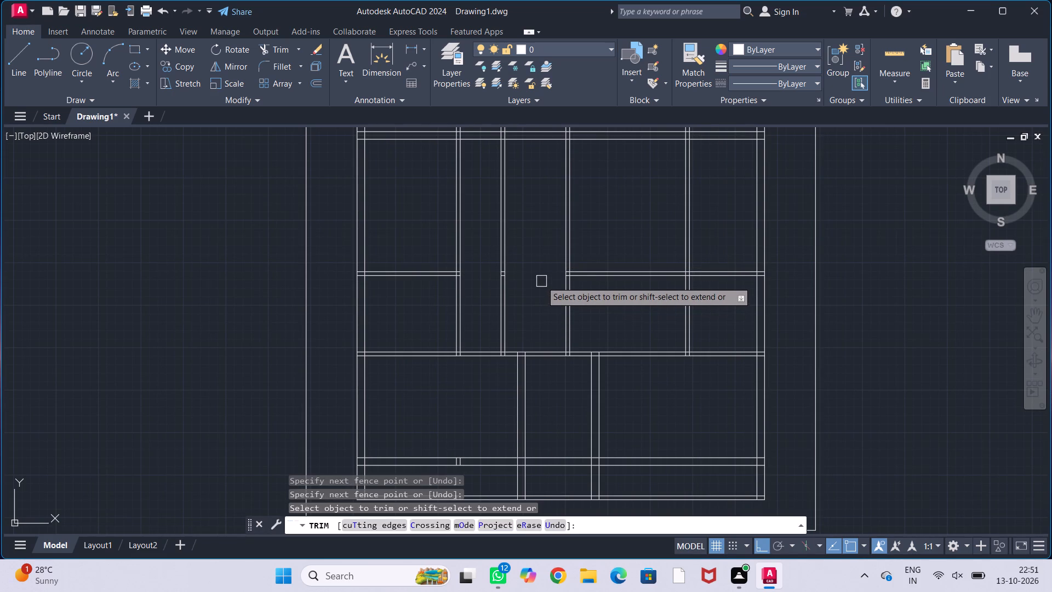
left_click_drag(607, 233, 627, 311)
left_click_drag(714, 244, 727, 303)
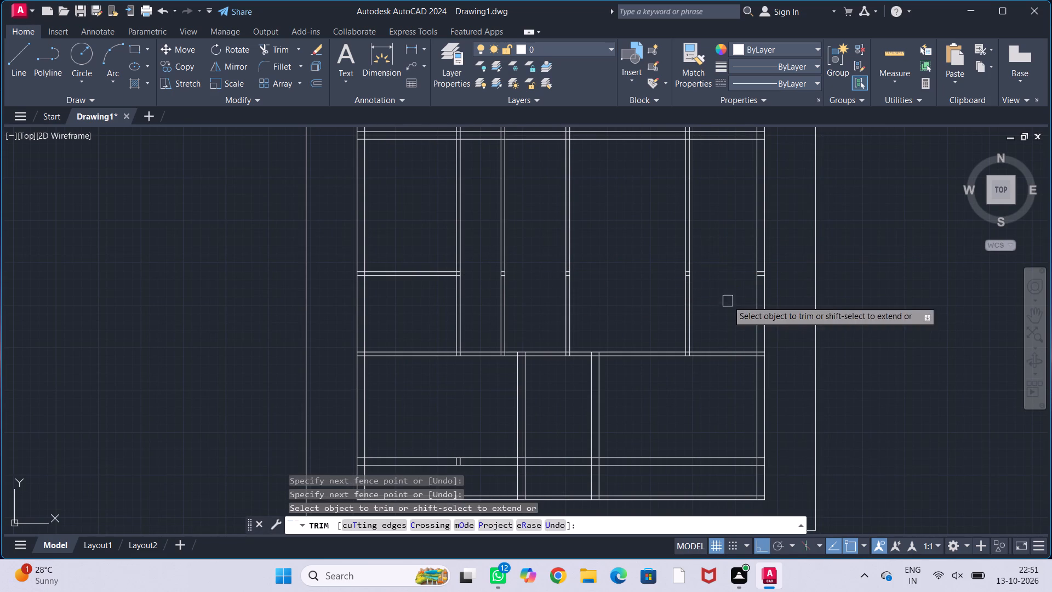
key("Escape")
key("Escape")
key("Escape")
key("Escape")
key("Escape")
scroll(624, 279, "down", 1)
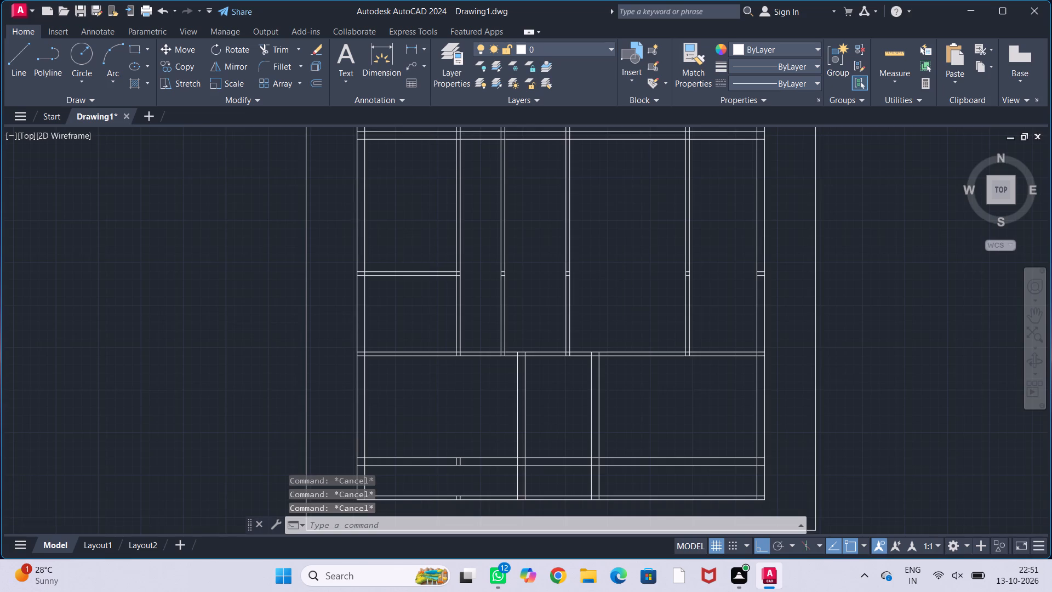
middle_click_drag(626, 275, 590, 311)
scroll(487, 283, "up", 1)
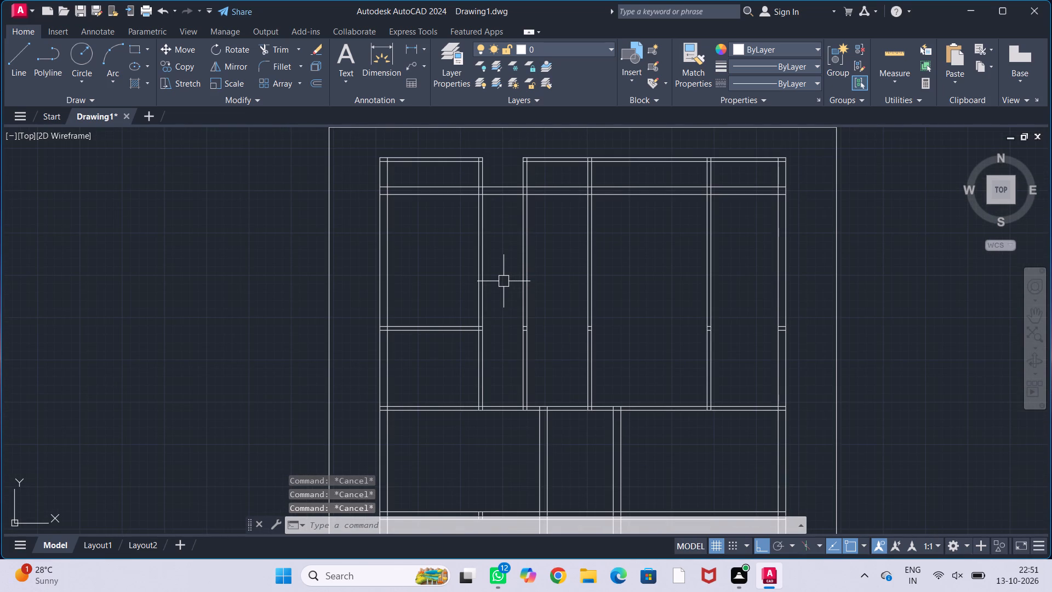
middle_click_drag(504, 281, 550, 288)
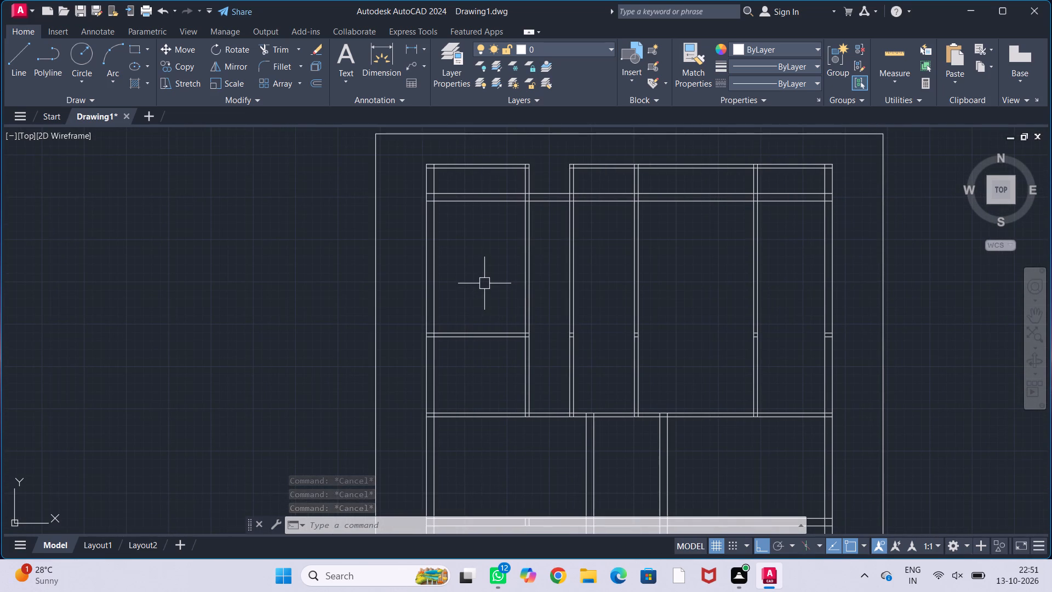
Shorten the inner line of the left outer wall so its top end meets the lower line of the 9" horizontal wall.
scroll(404, 219, "up", 1)
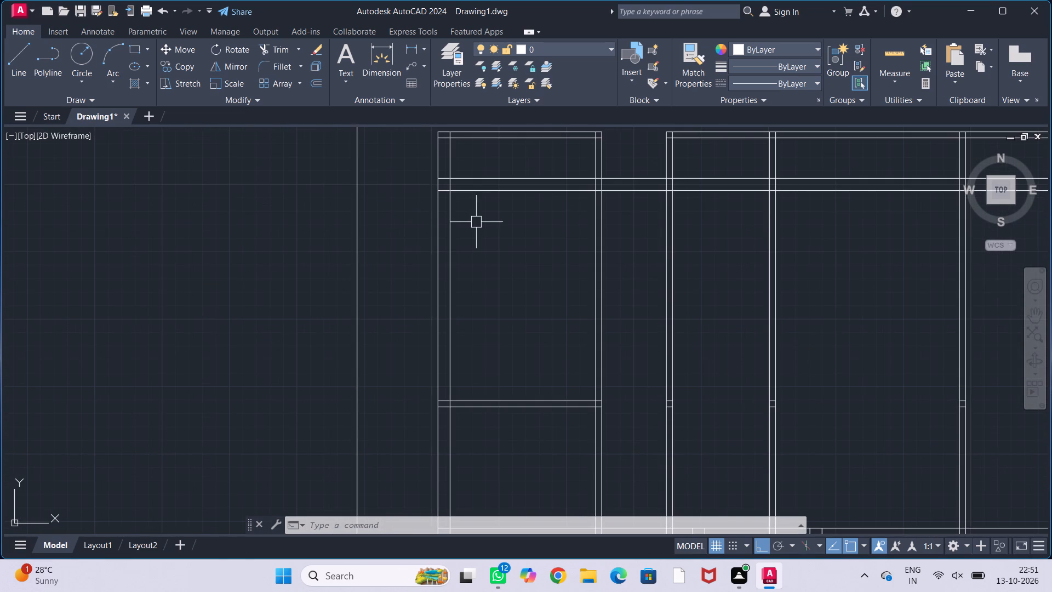
middle_click_drag(488, 221, 473, 248)
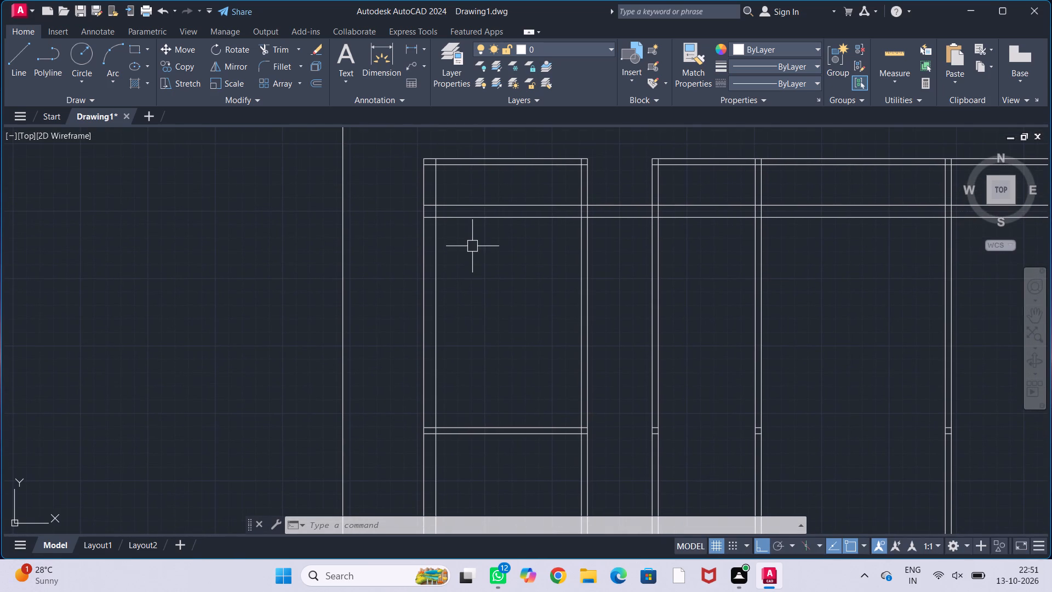
middle_click_drag(470, 248, 454, 289)
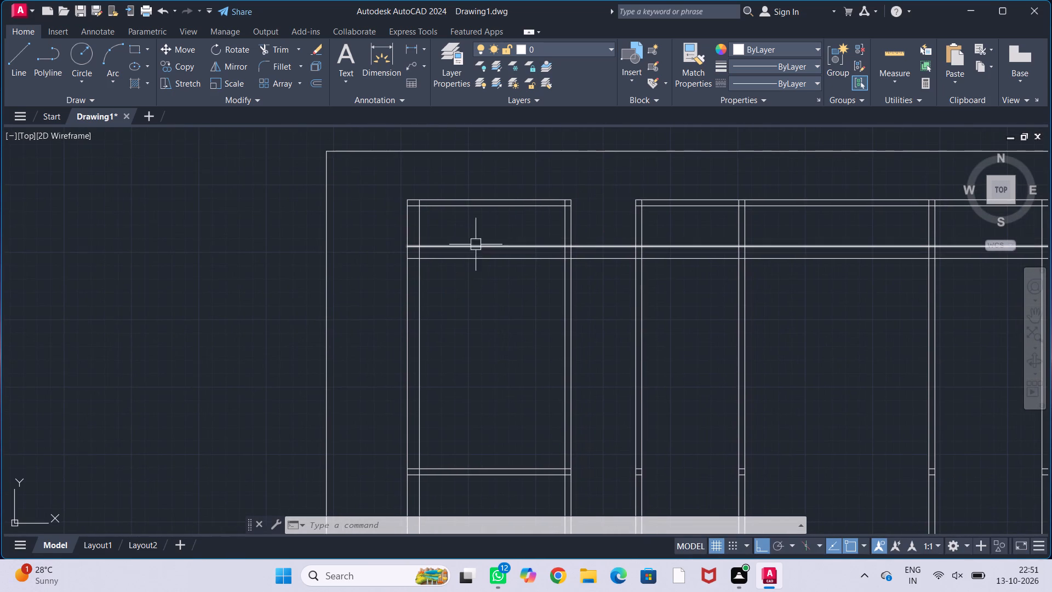
left_click(419, 235)
left_click(415, 201)
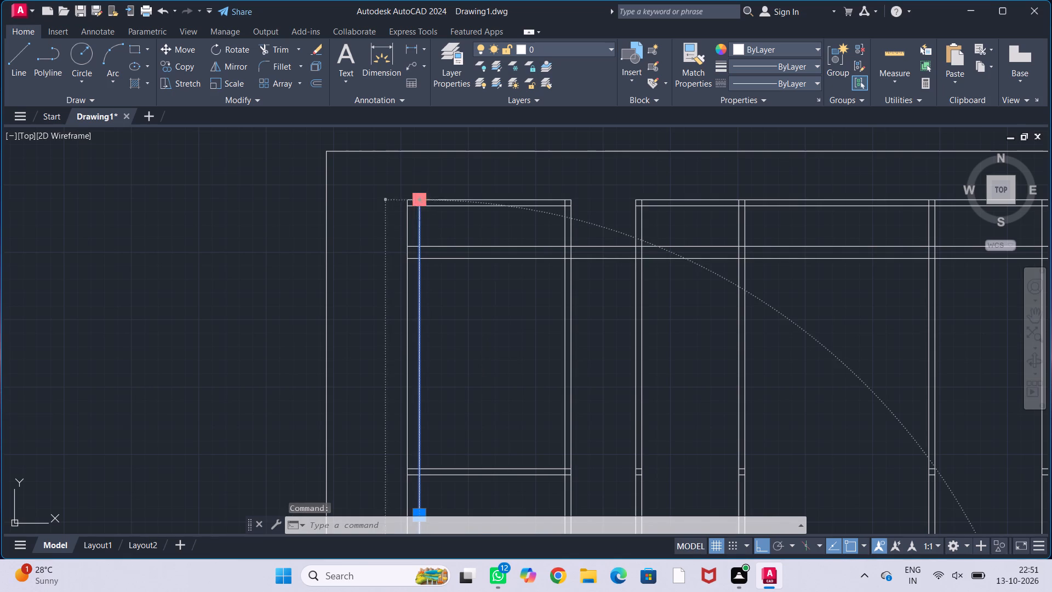
left_click(420, 262)
key("Escape")
key("Escape")
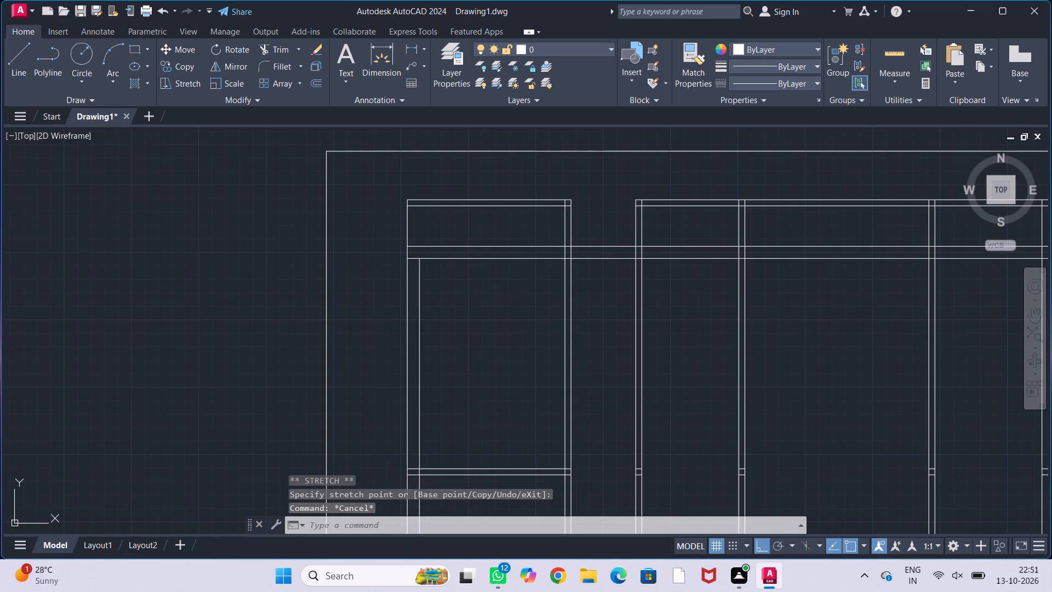
key("Escape")
key("Escape")
key("Escape")
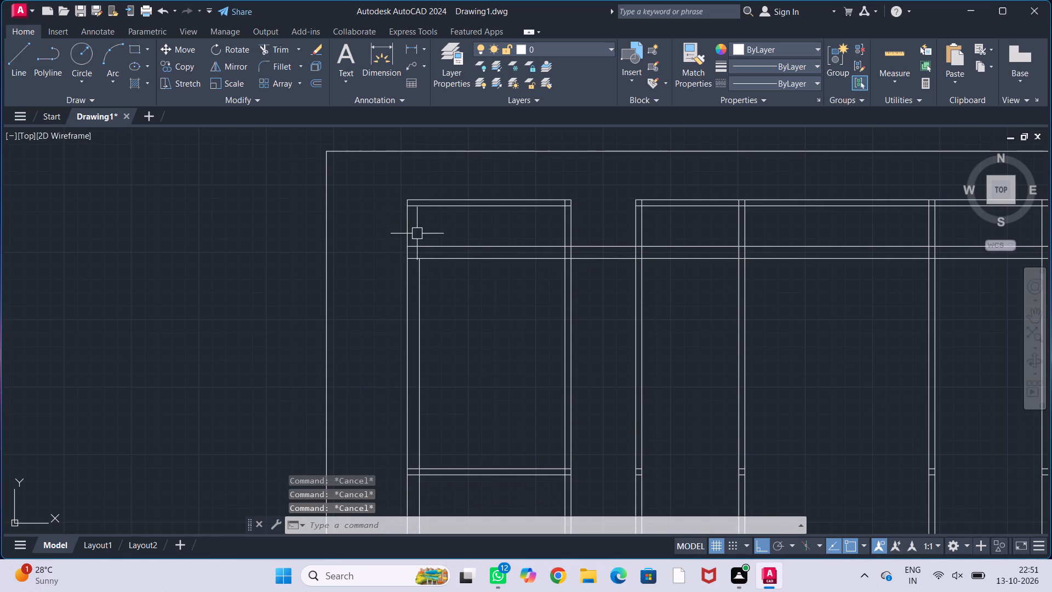
Shorten the outermost left wall line so its top end meets the lower line of the 9" horizontal wall.
left_click(407, 230)
left_click(405, 199)
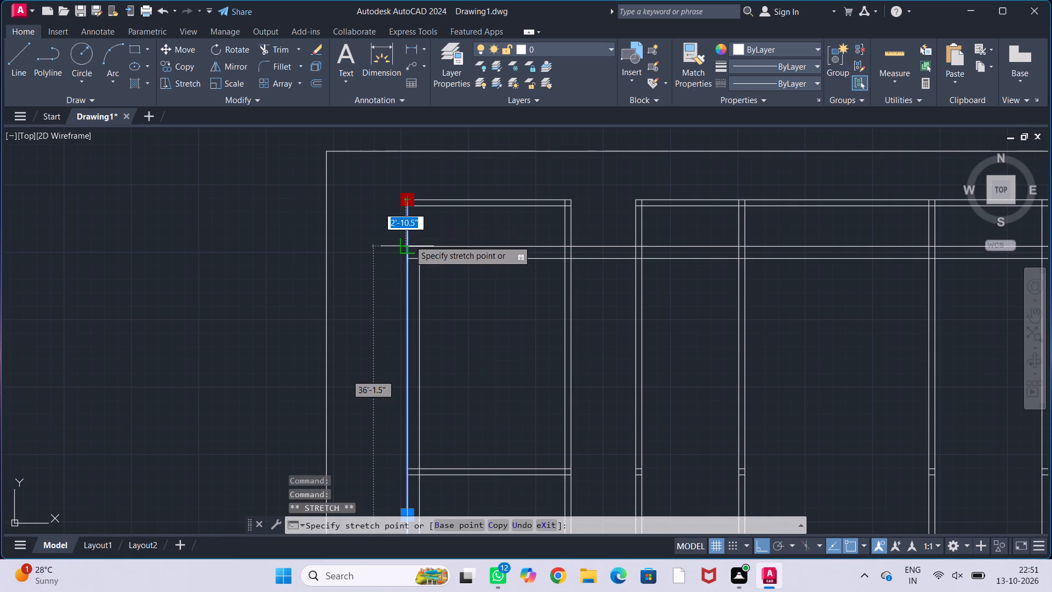
left_click(409, 257)
key("Escape")
key("Escape")
key("Escape")
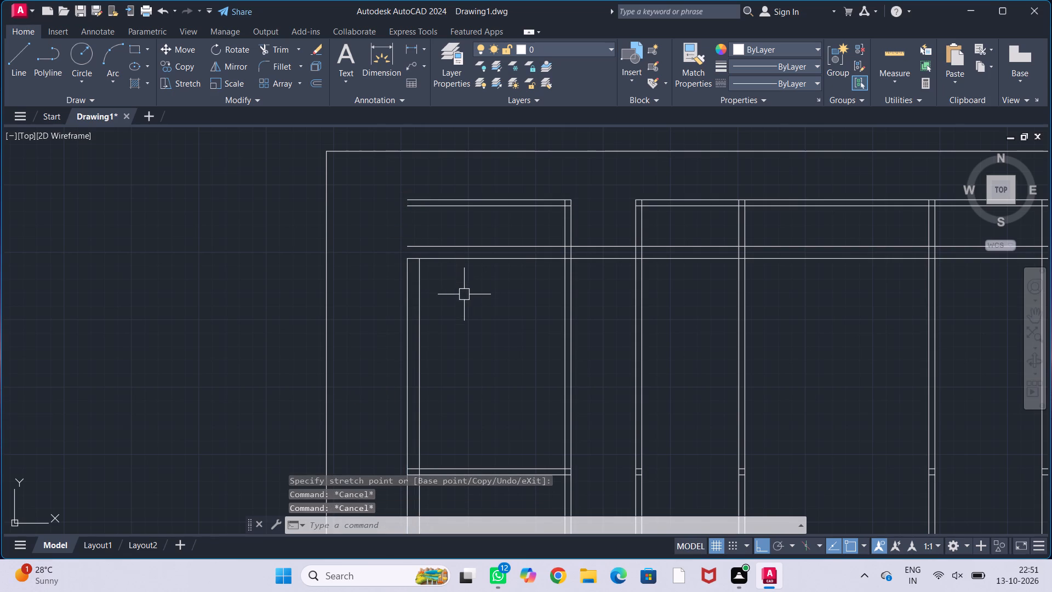
key("Escape")
Draw a vertical line about 3'-7.5" long from the shortened left wall's top end up to the top wall's left corner.
key("l")
key("Return")
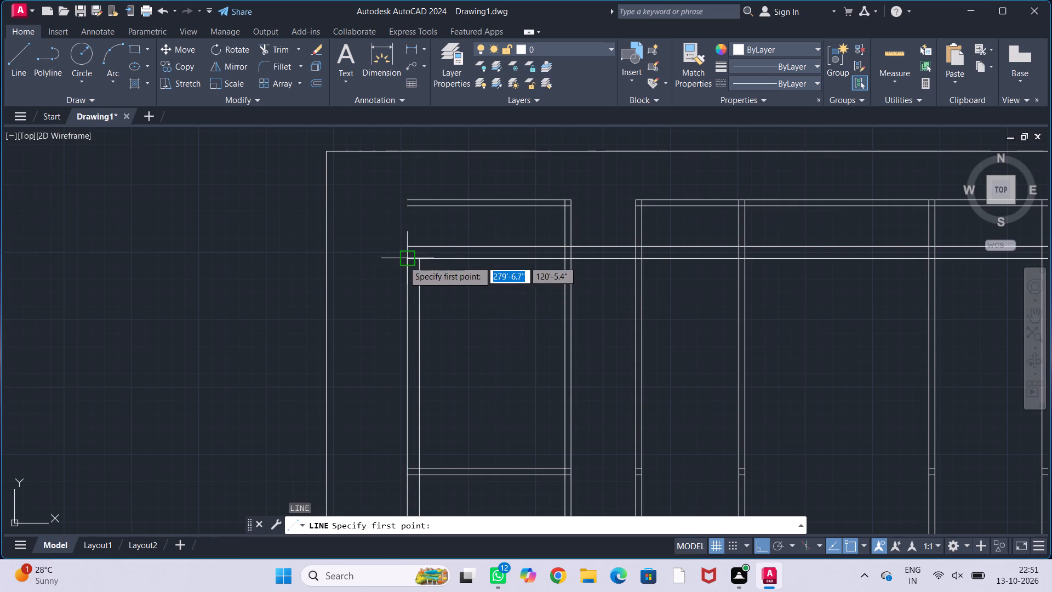
left_click(403, 261)
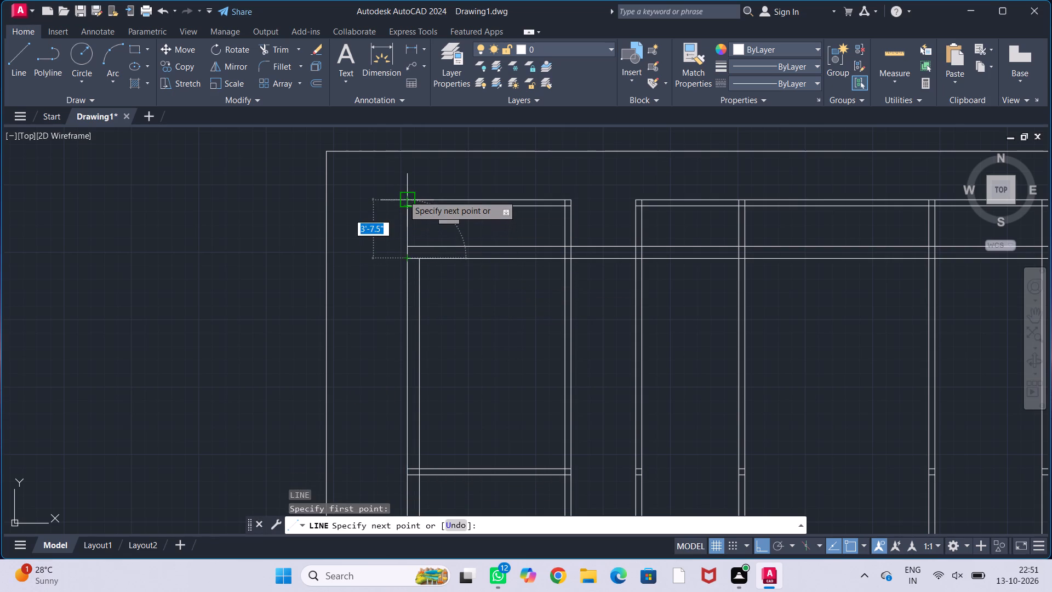
scroll(403, 195, "up", 1)
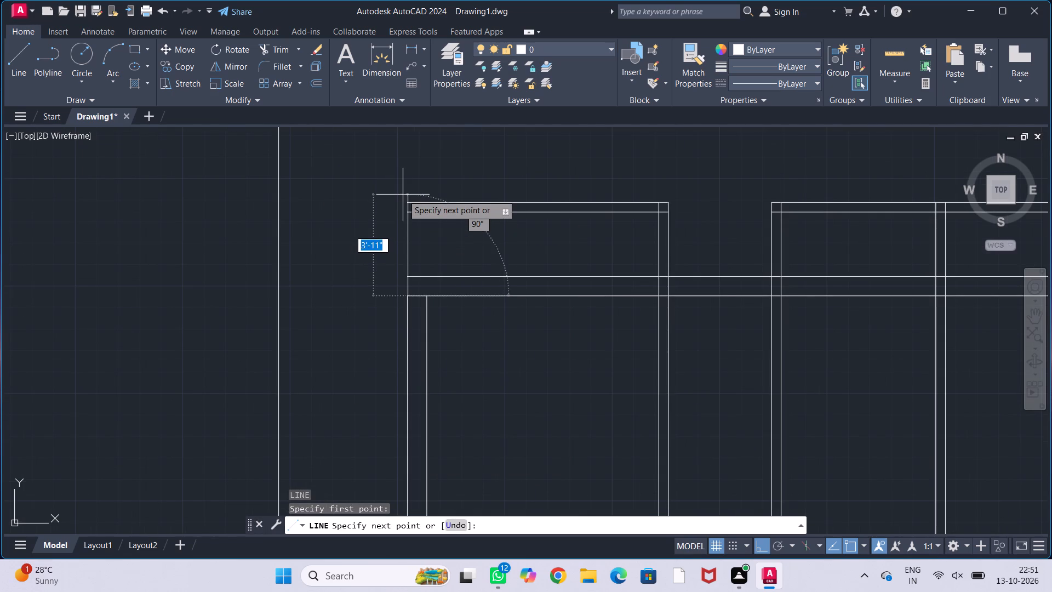
left_click(404, 200)
key("Escape")
key("Escape")
key("Escape")
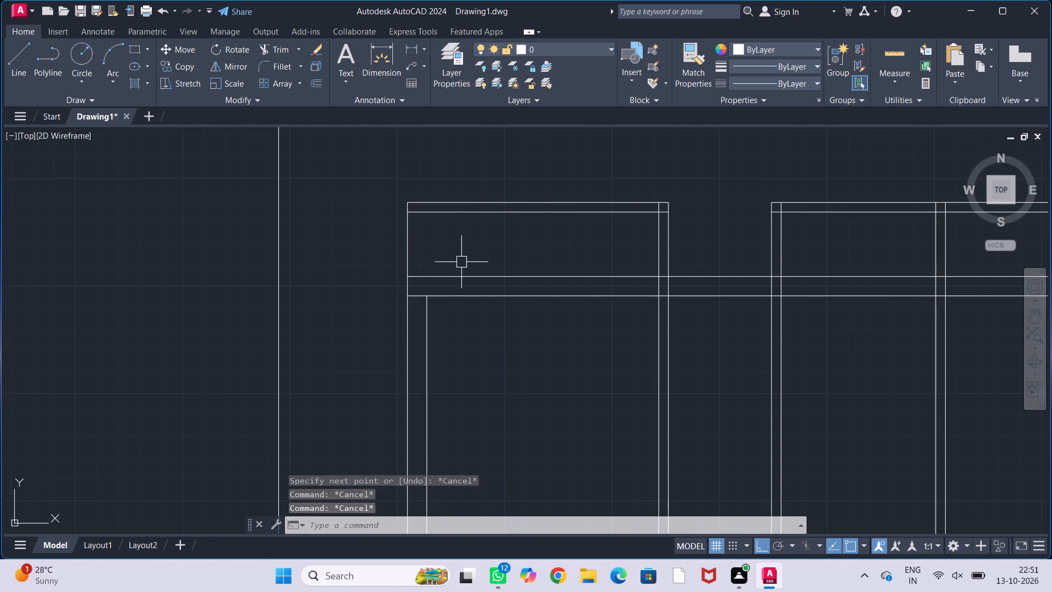
Offset the new short vertical line 4.5" inward to form the upper-left room's side wall.
middle_click_drag(461, 261, 434, 248)
key("o")
type("ff")
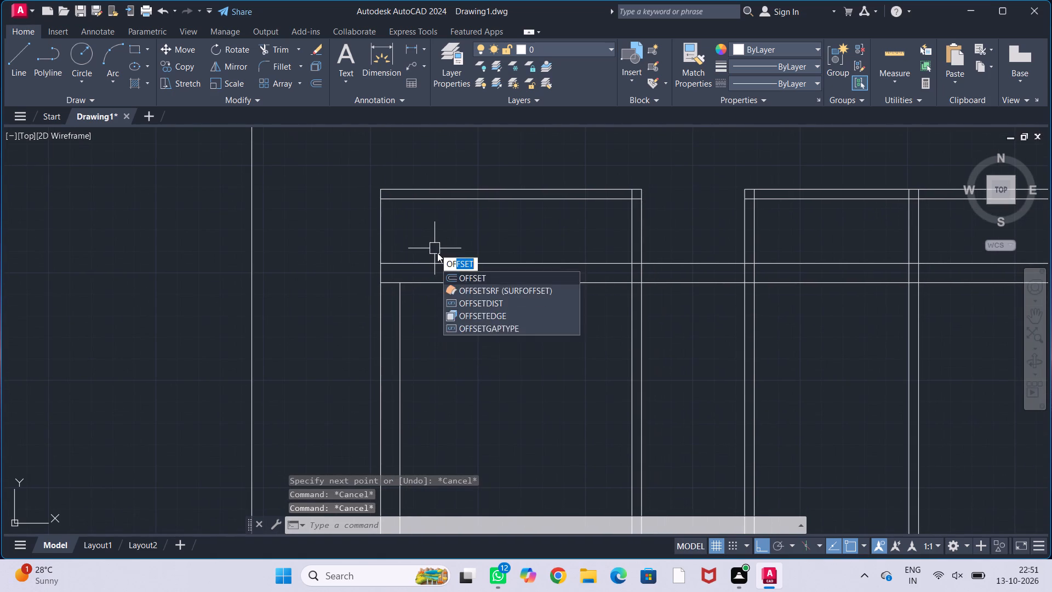
key("Return")
type("4.5")
key("shift+quotedbl")
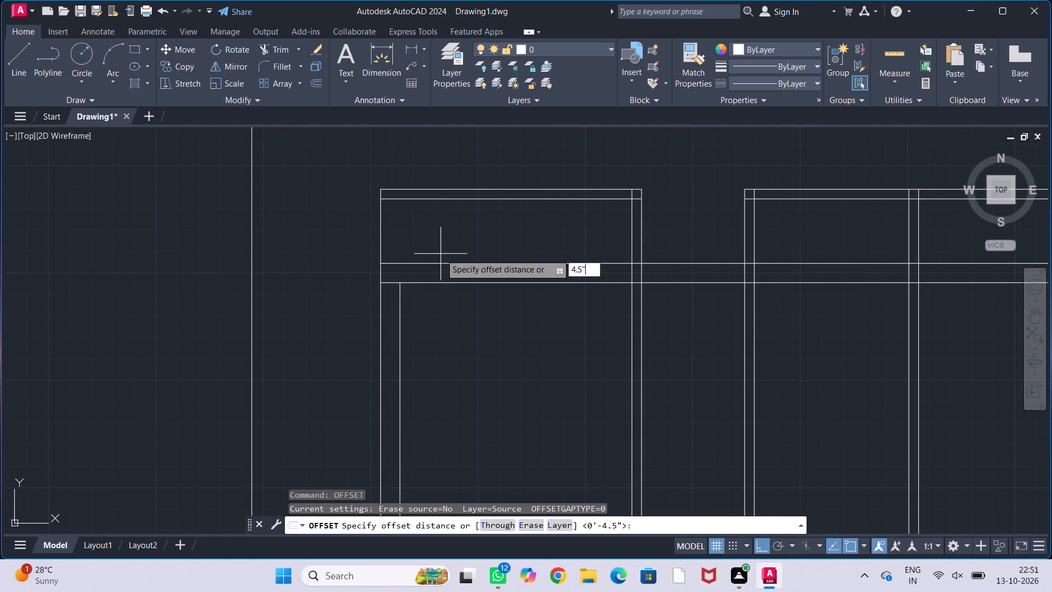
key("Return")
left_click(382, 238)
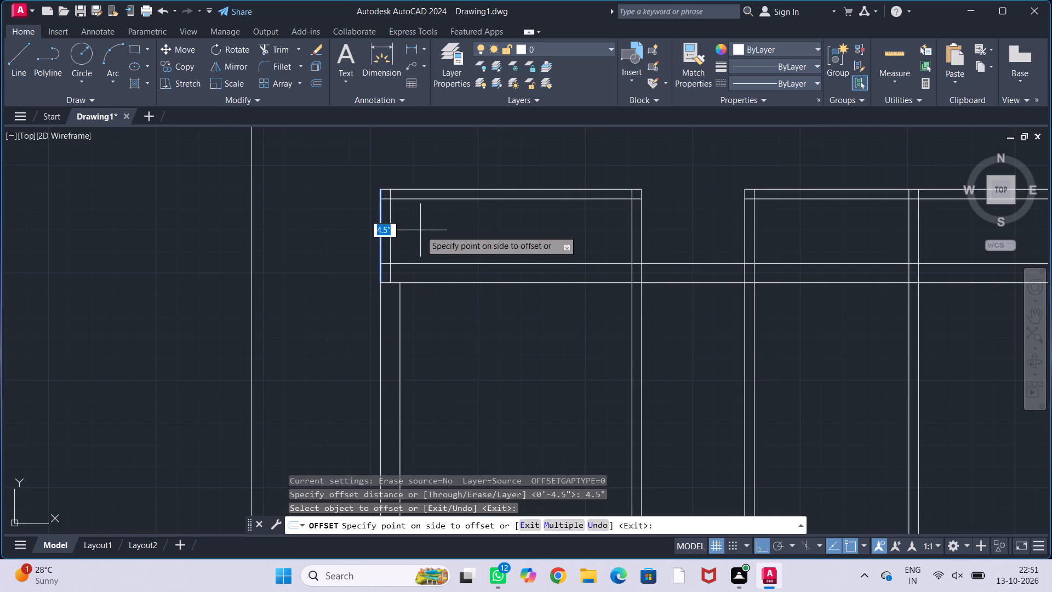
left_click(420, 230)
key("Escape")
key("Escape")
key("Escape")
key("Escape")
key("Escape")
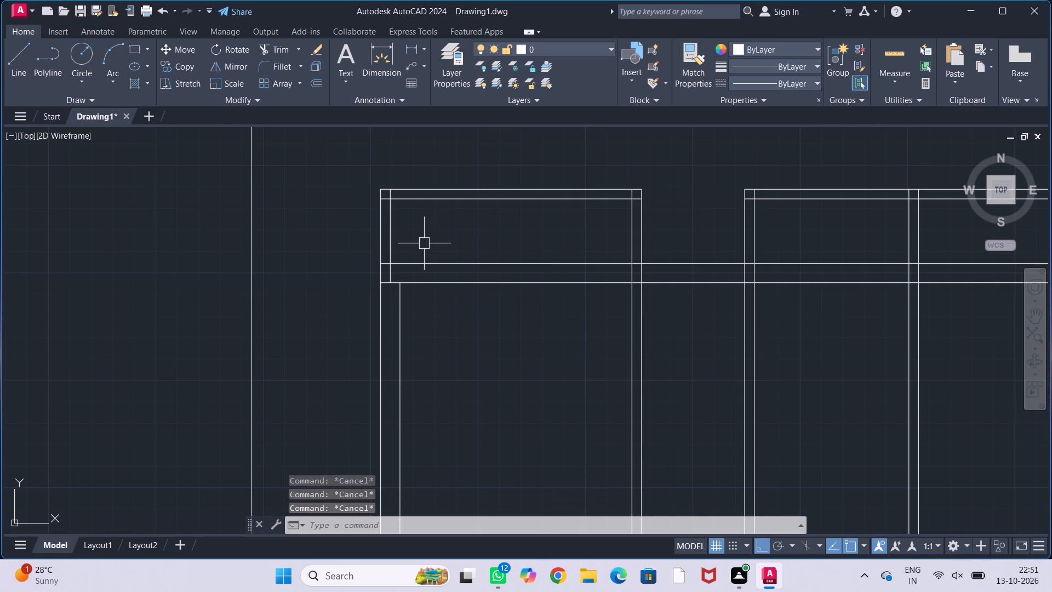
Trim the new 4.5" wall's inner line within the 9" horizontal wall and clear the overlapping lines at the room's top-left corner.
middle_click_drag(424, 243, 400, 223)
middle_click_drag(422, 289, 411, 264)
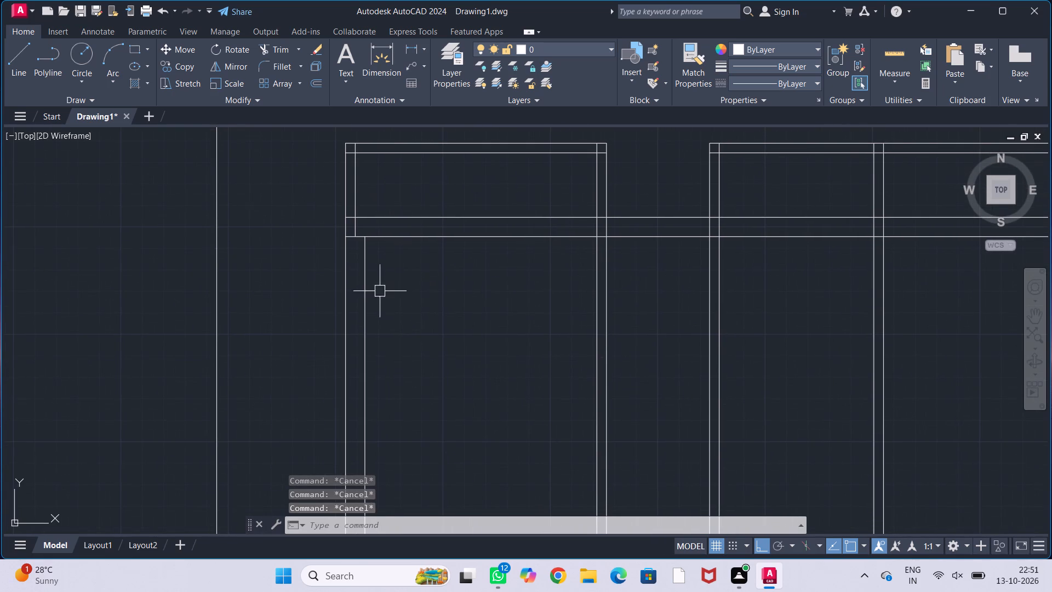
middle_click_drag(435, 279, 427, 277)
type("tr")
key("Return")
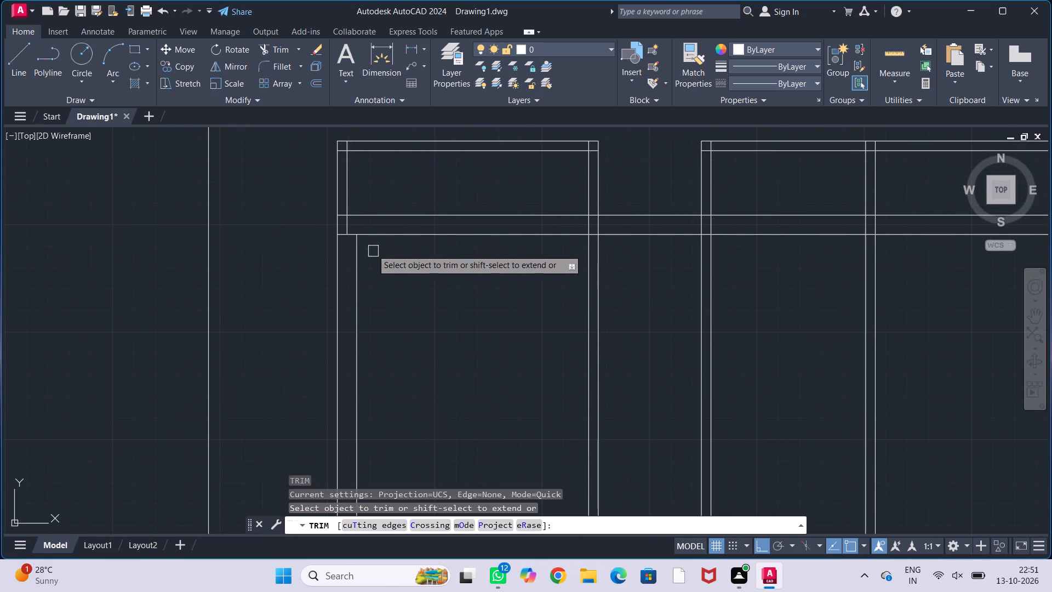
left_click(346, 225)
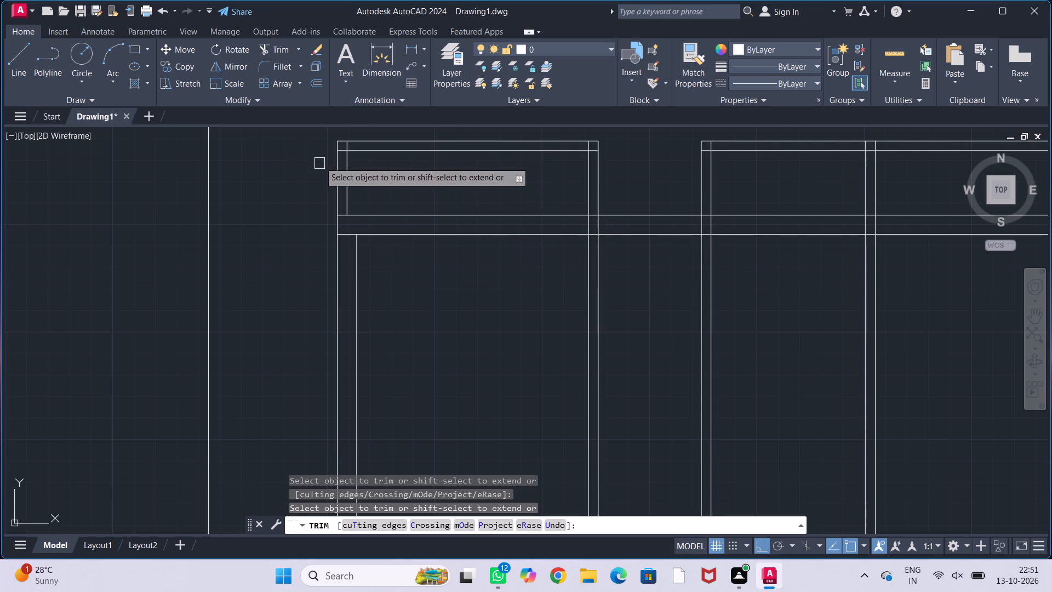
scroll(351, 141, "up", 2)
left_click(340, 155)
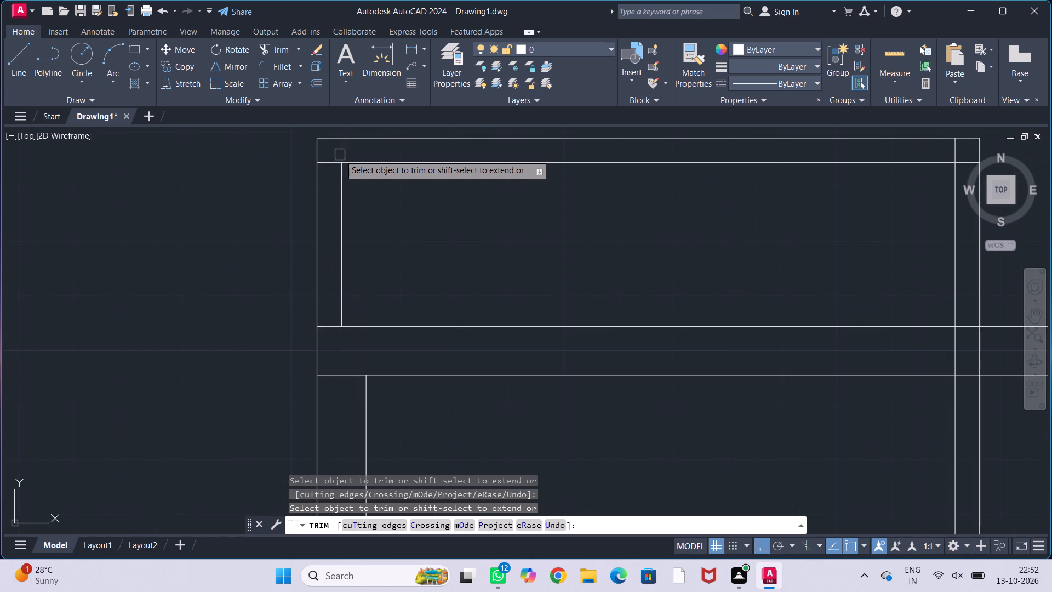
left_click(329, 161)
Trim the overlapping inner wall lines at the upper-left room's top-right corner.
scroll(556, 219, "down", 1)
middle_click_drag(600, 224, 501, 227)
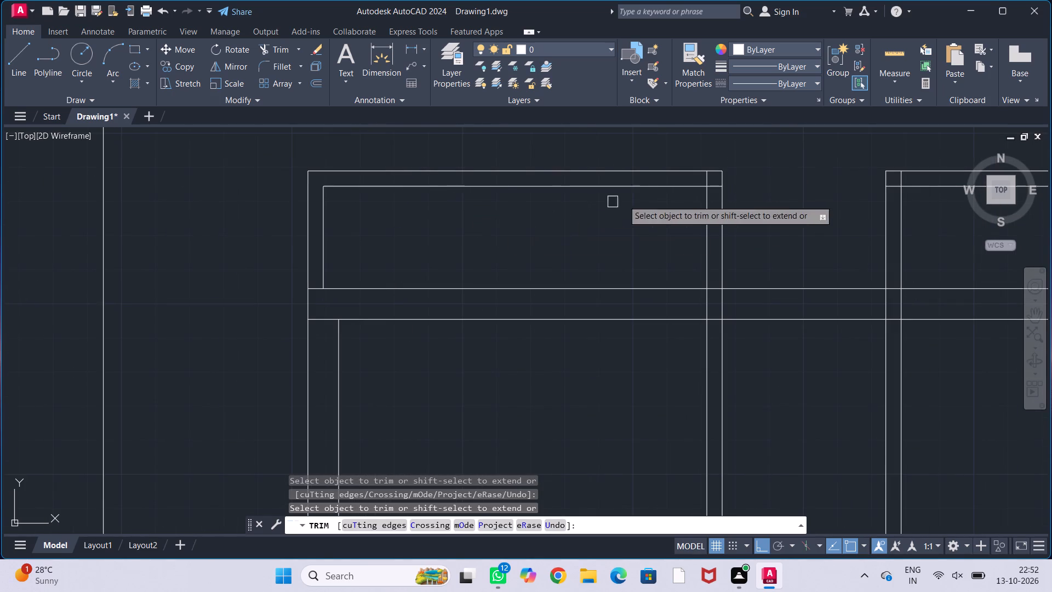
scroll(714, 182, "up", 2)
left_click(690, 178)
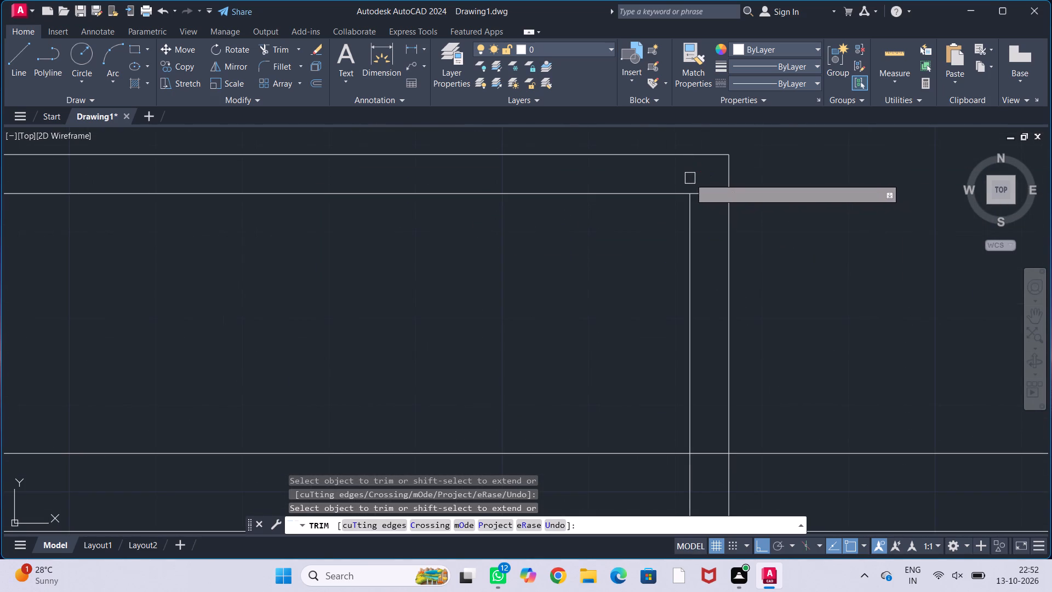
left_click(707, 191)
key("Escape")
key("Escape")
key("Escape")
key("Escape")
Trim both lines of the first vertical partition where they cross the 9" horizontal wall.
scroll(598, 269, "down", 2)
middle_click_drag(585, 281, 608, 264)
middle_click_drag(596, 282, 634, 243)
scroll(634, 243, "down", 1)
middle_click_drag(634, 243, 598, 243)
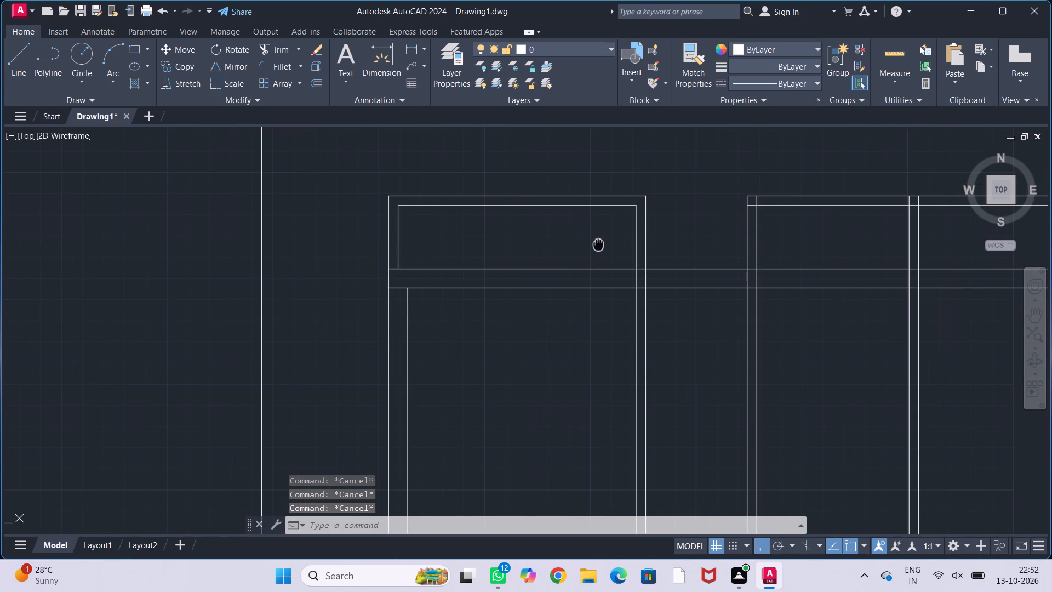
key("t")
key("r")
key("Return")
scroll(636, 269, "up", 2)
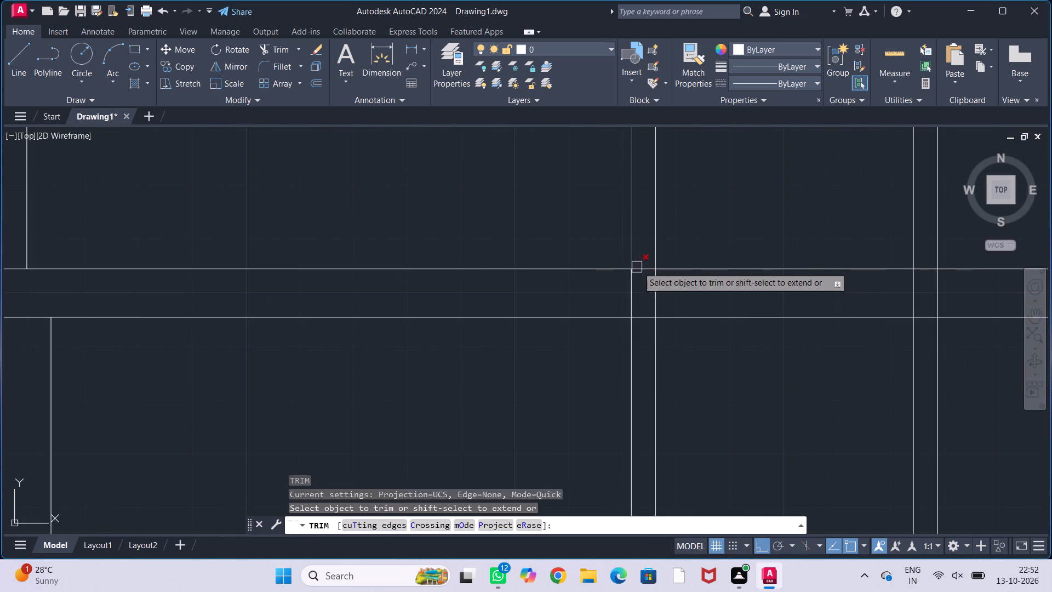
left_click_drag(599, 295, 690, 296)
key("Escape")
key("Escape")
key("Escape")
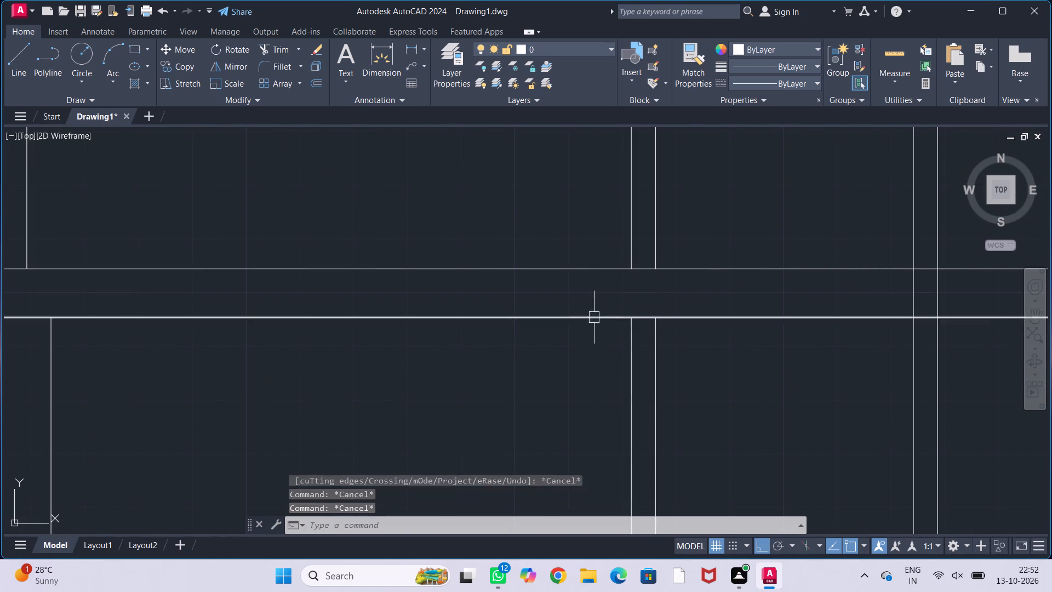
key("Escape")
key("Escape")
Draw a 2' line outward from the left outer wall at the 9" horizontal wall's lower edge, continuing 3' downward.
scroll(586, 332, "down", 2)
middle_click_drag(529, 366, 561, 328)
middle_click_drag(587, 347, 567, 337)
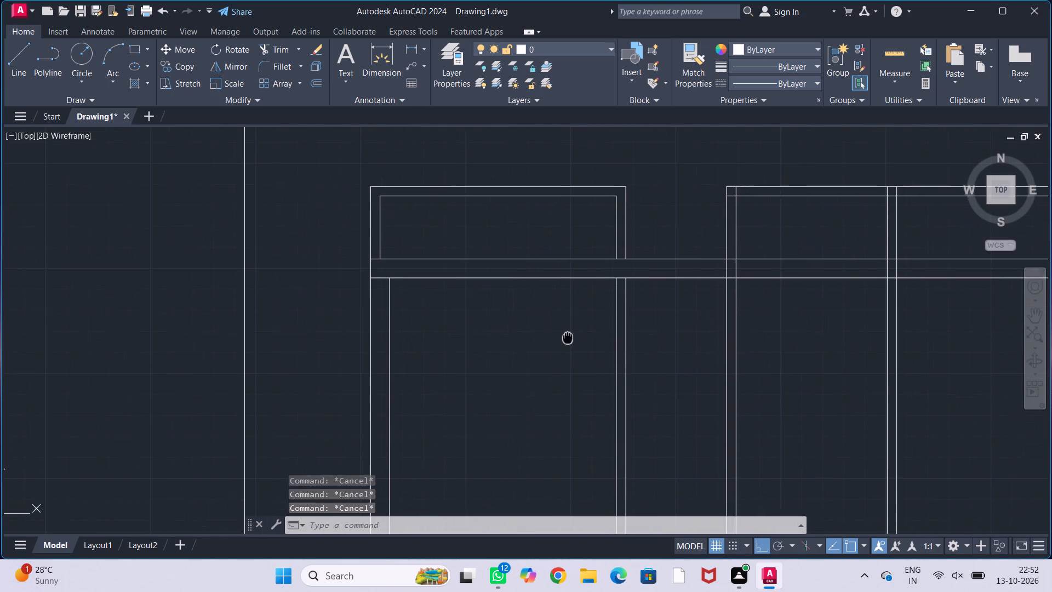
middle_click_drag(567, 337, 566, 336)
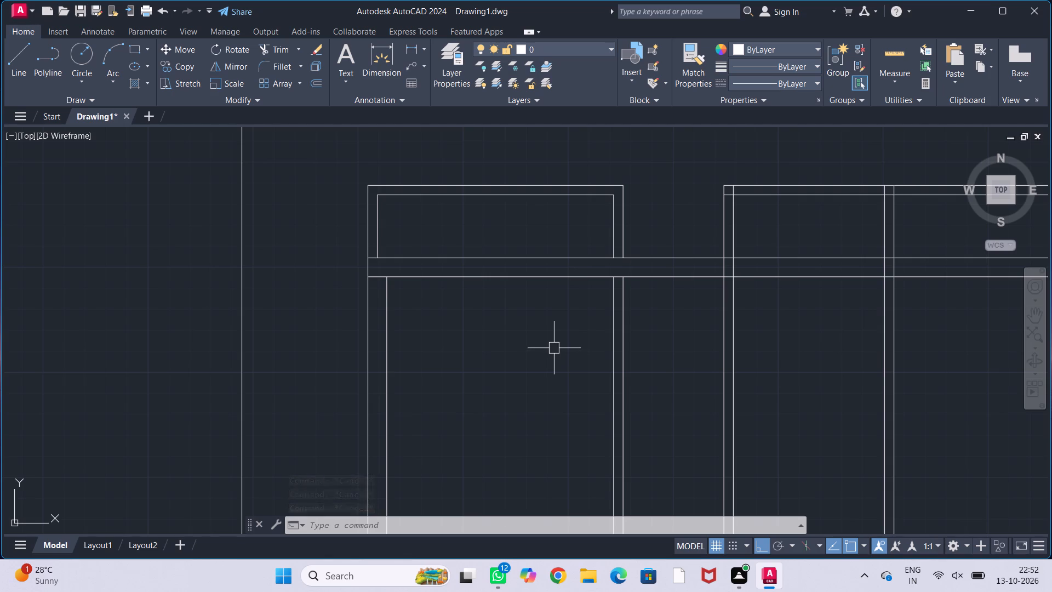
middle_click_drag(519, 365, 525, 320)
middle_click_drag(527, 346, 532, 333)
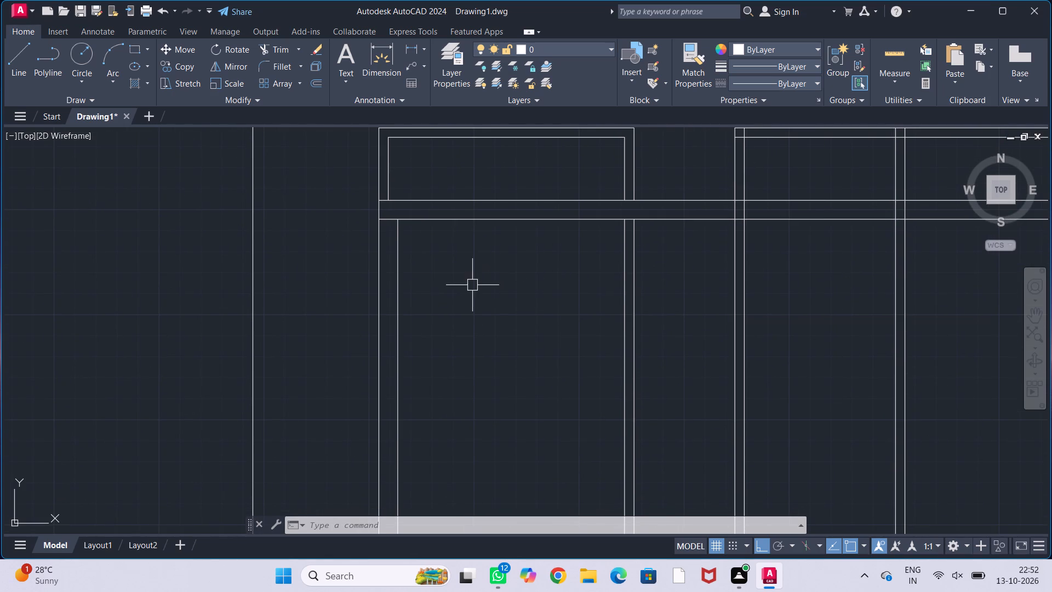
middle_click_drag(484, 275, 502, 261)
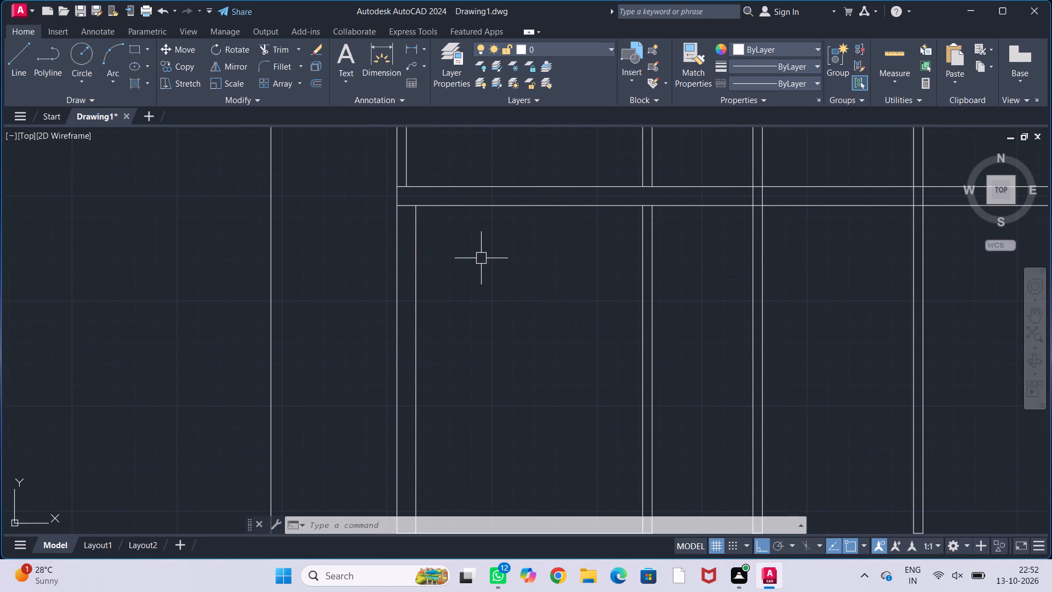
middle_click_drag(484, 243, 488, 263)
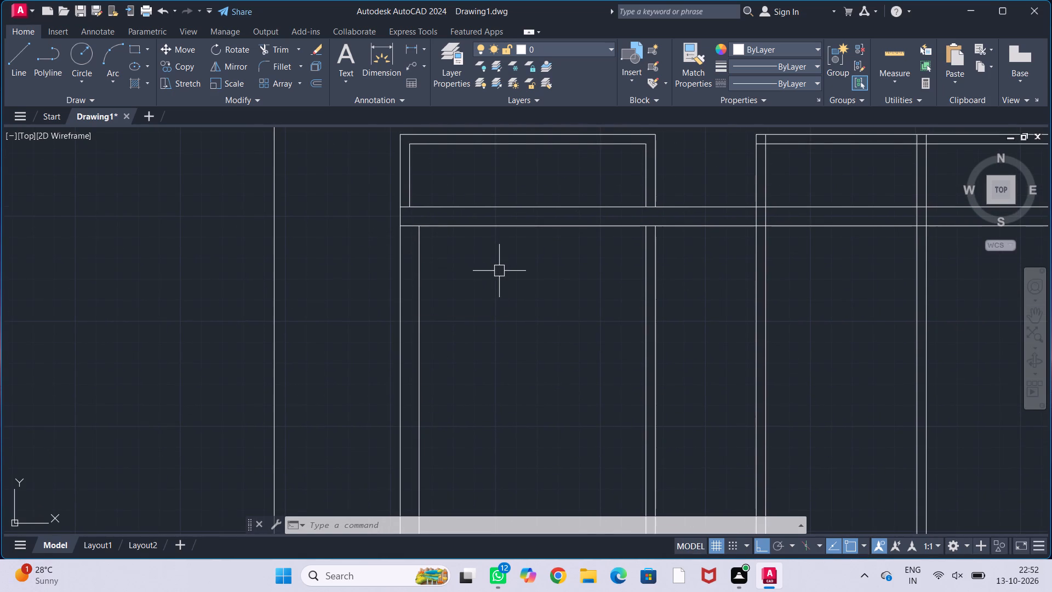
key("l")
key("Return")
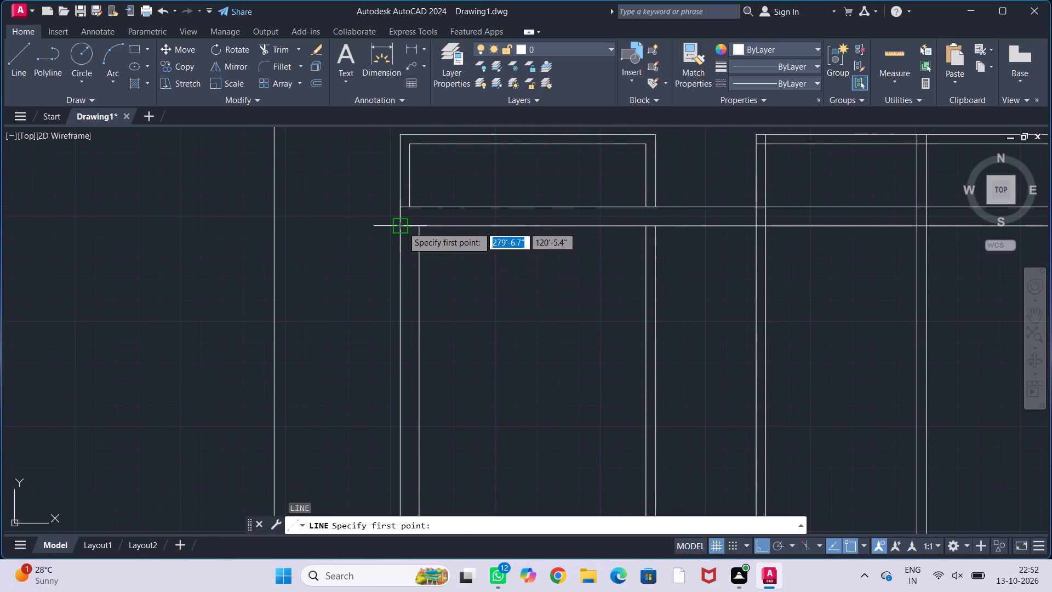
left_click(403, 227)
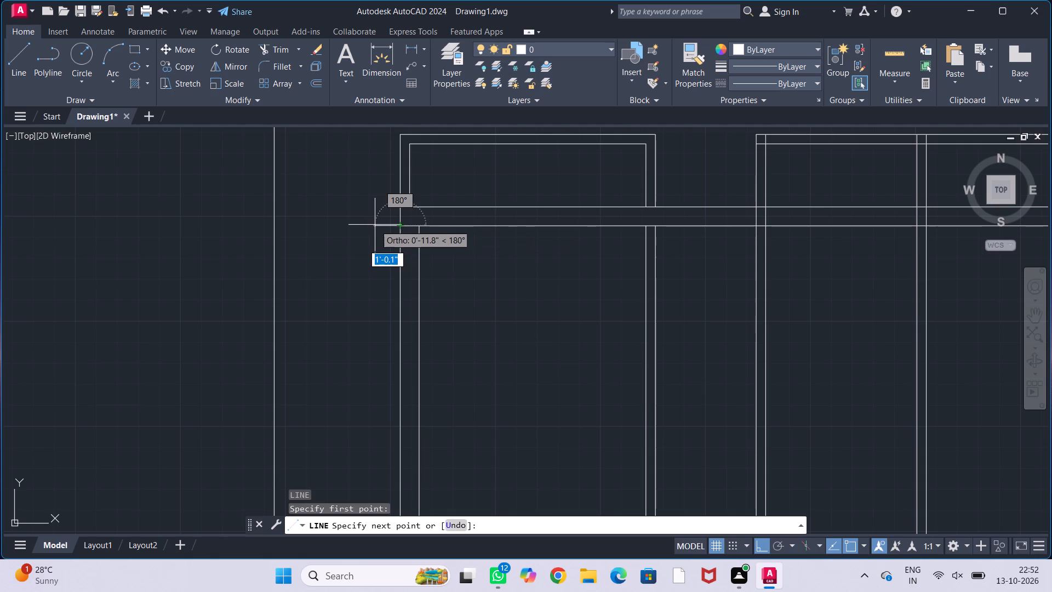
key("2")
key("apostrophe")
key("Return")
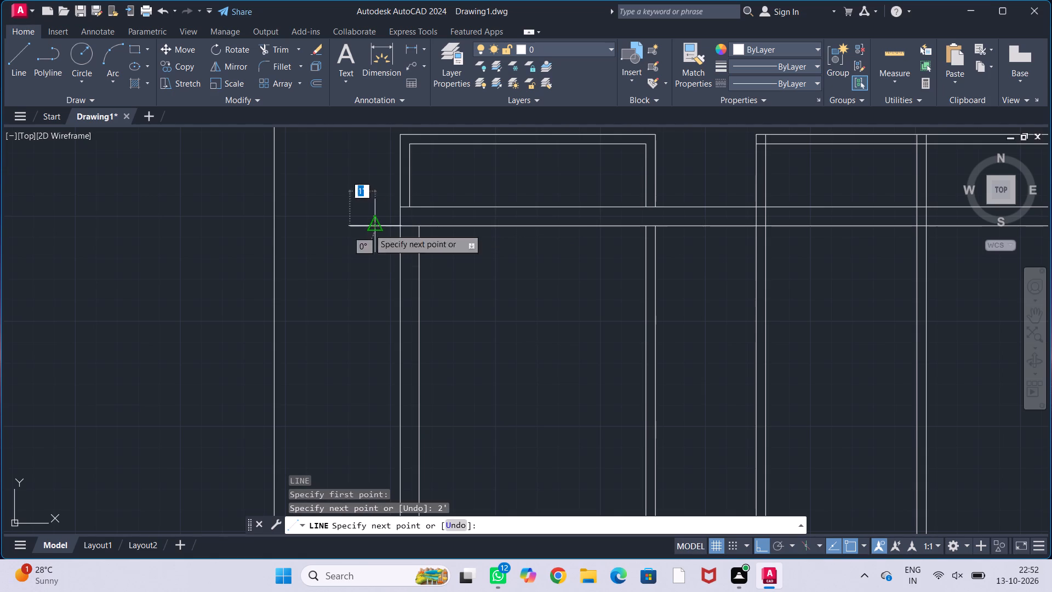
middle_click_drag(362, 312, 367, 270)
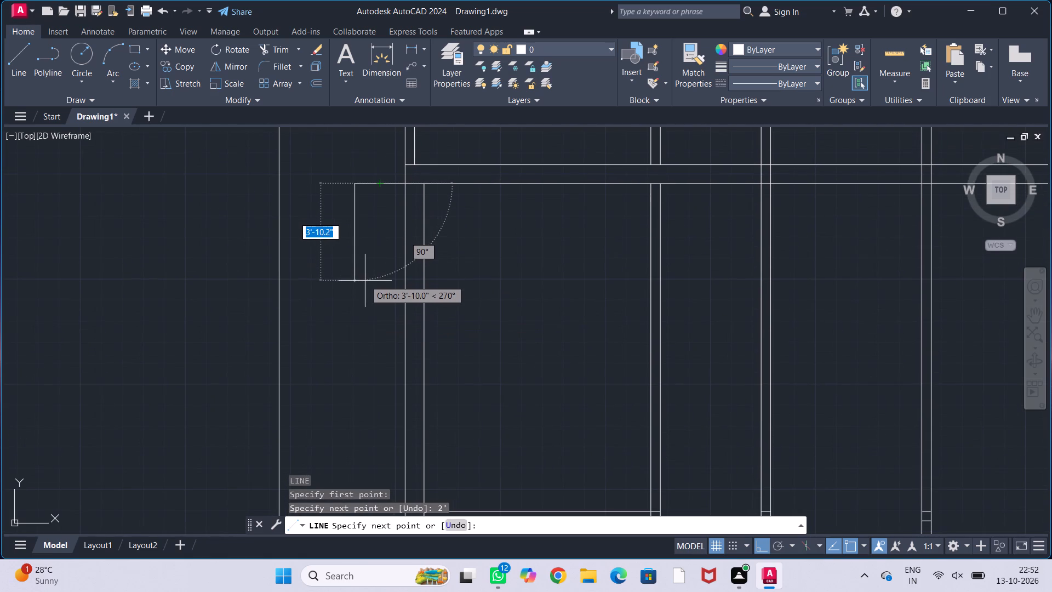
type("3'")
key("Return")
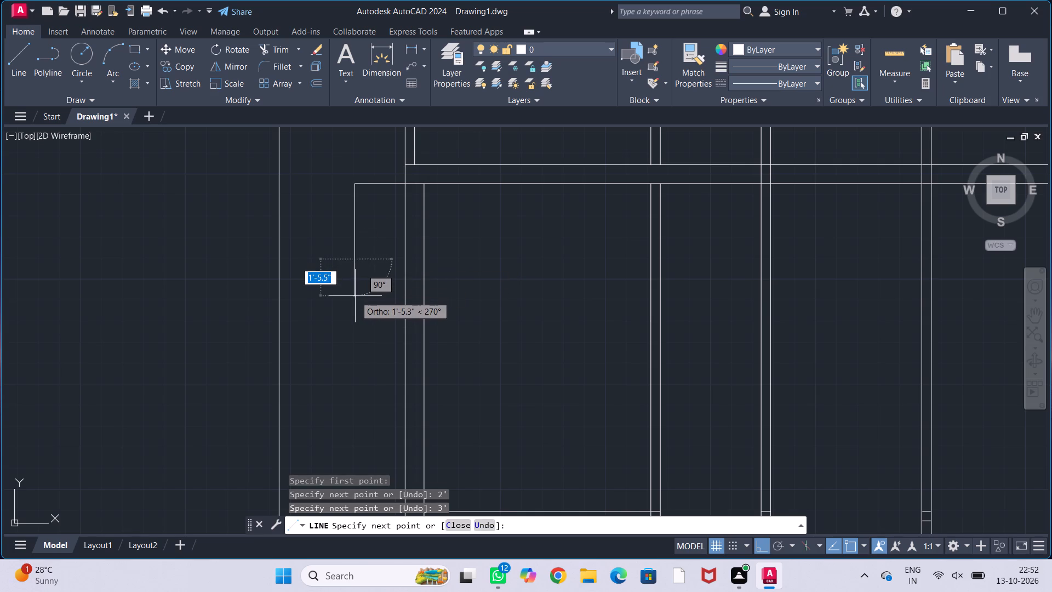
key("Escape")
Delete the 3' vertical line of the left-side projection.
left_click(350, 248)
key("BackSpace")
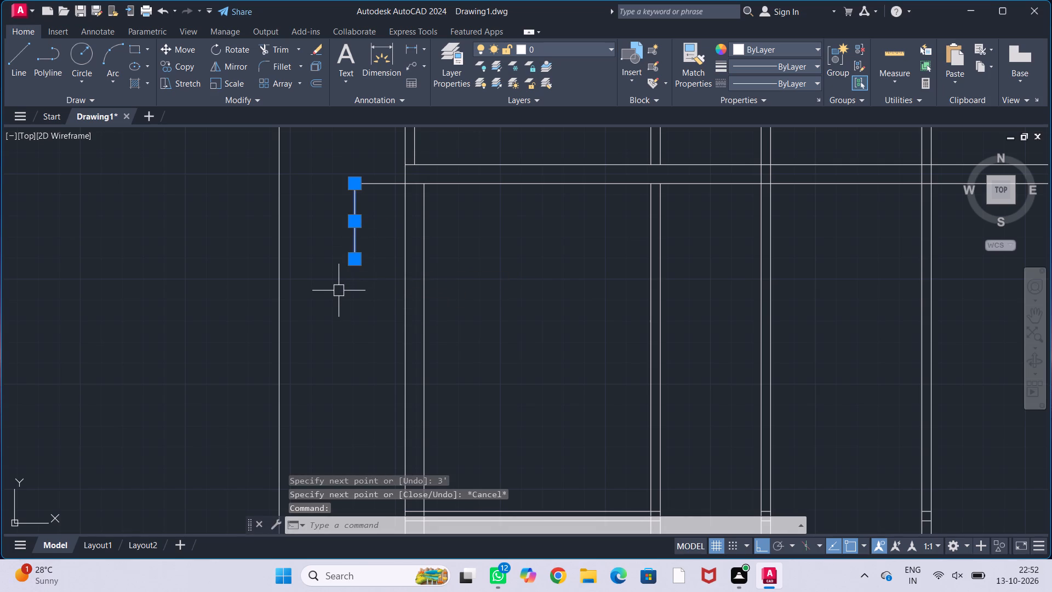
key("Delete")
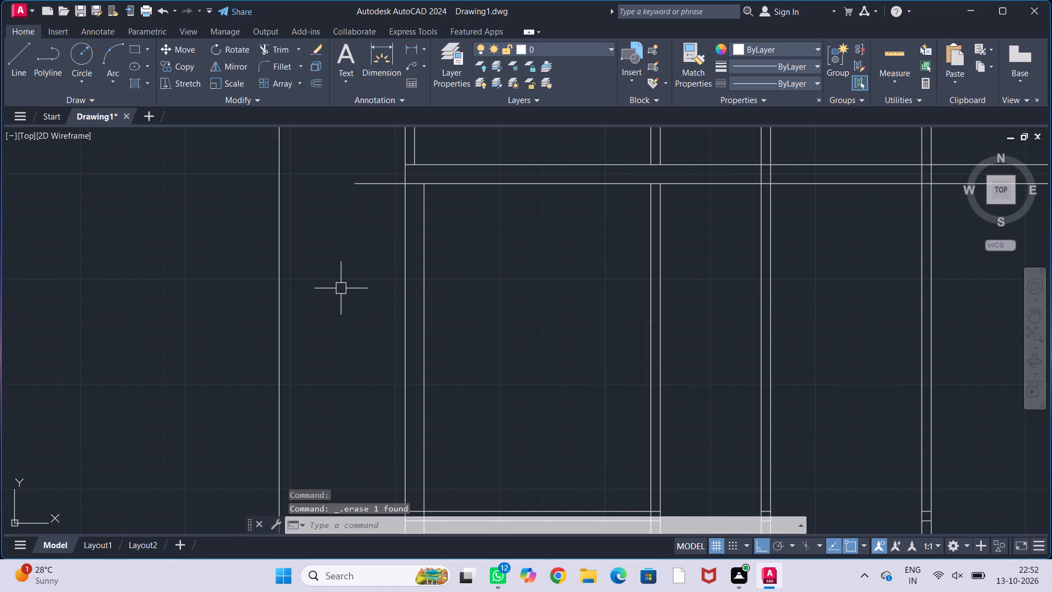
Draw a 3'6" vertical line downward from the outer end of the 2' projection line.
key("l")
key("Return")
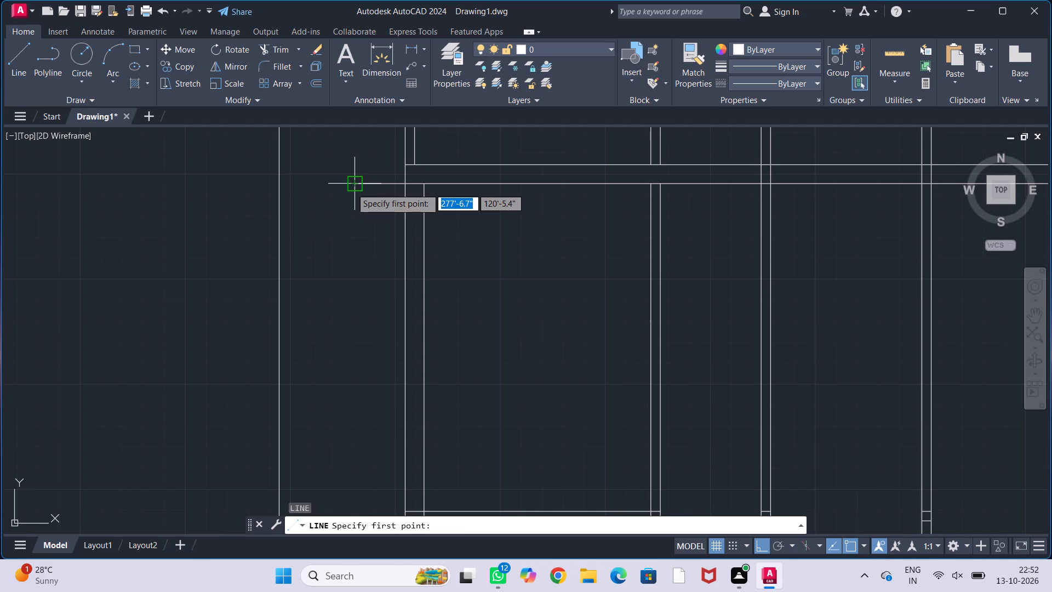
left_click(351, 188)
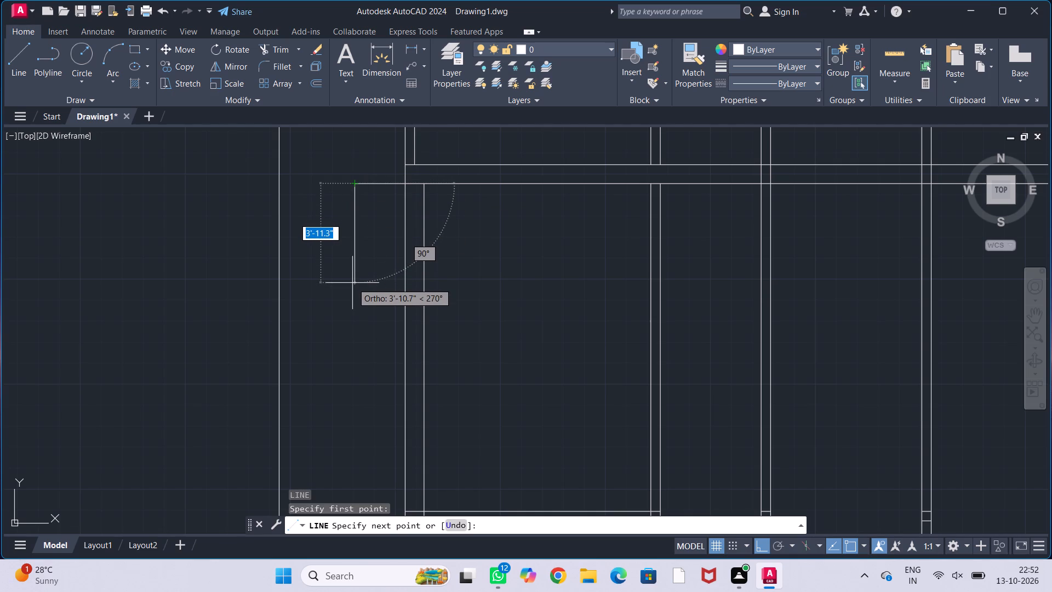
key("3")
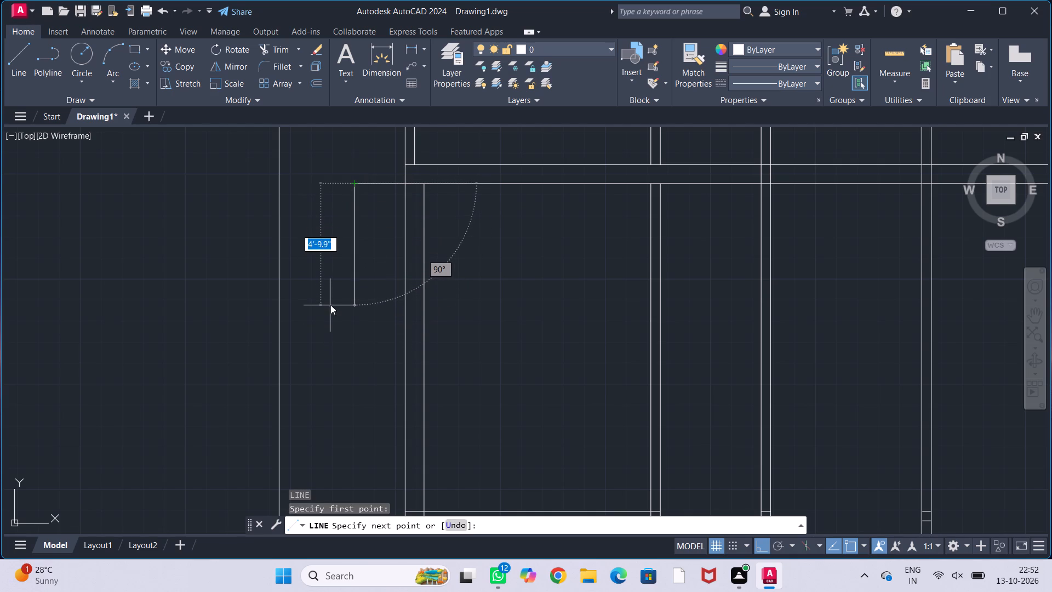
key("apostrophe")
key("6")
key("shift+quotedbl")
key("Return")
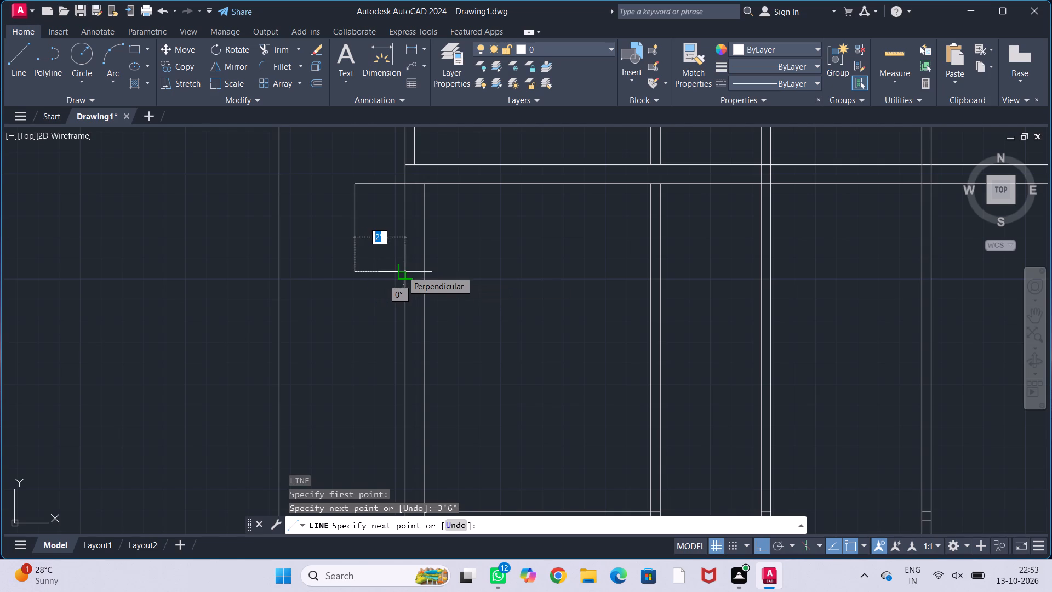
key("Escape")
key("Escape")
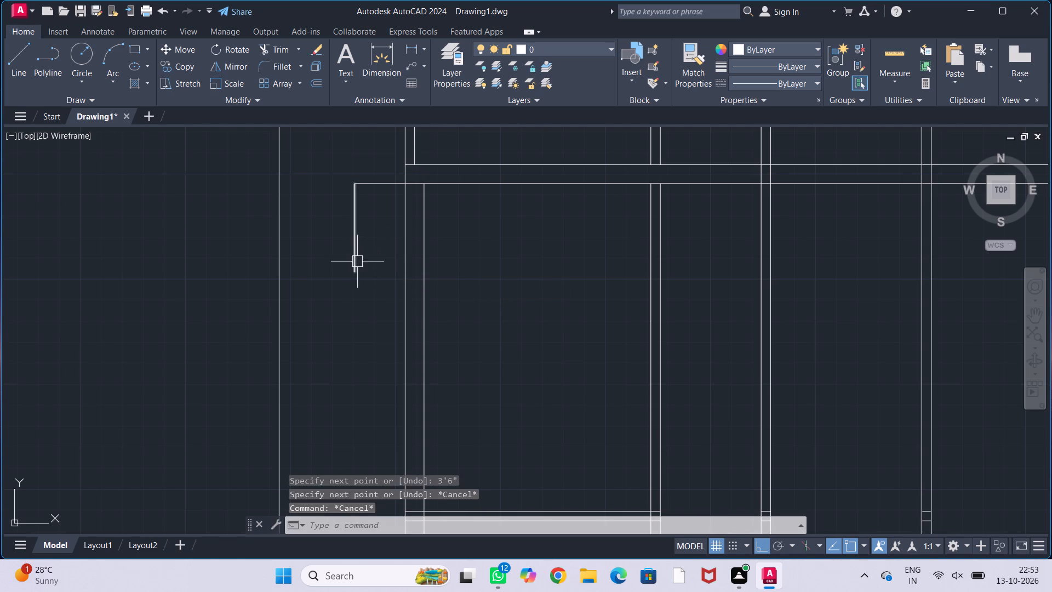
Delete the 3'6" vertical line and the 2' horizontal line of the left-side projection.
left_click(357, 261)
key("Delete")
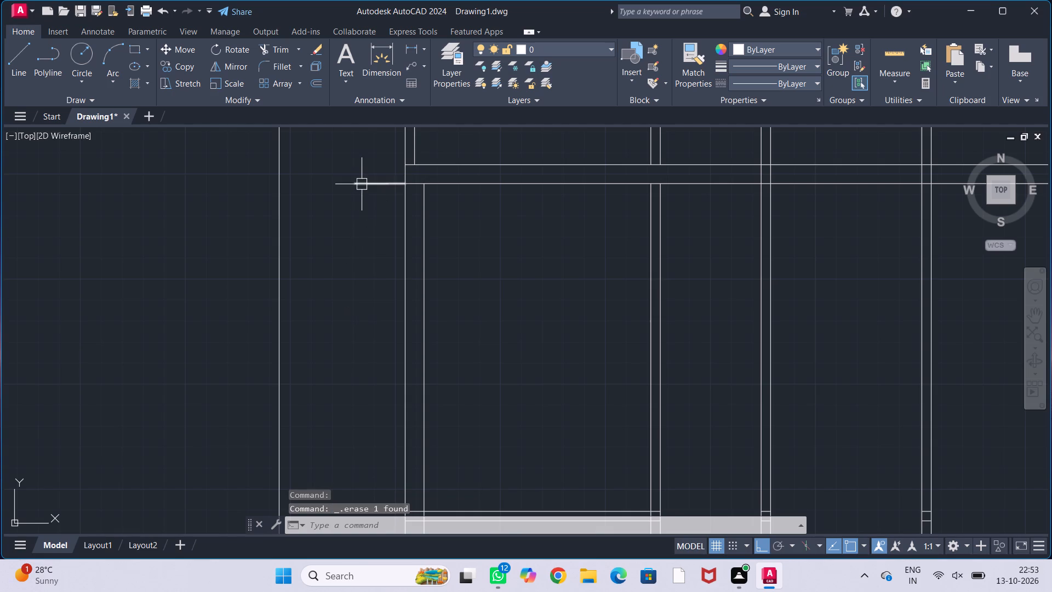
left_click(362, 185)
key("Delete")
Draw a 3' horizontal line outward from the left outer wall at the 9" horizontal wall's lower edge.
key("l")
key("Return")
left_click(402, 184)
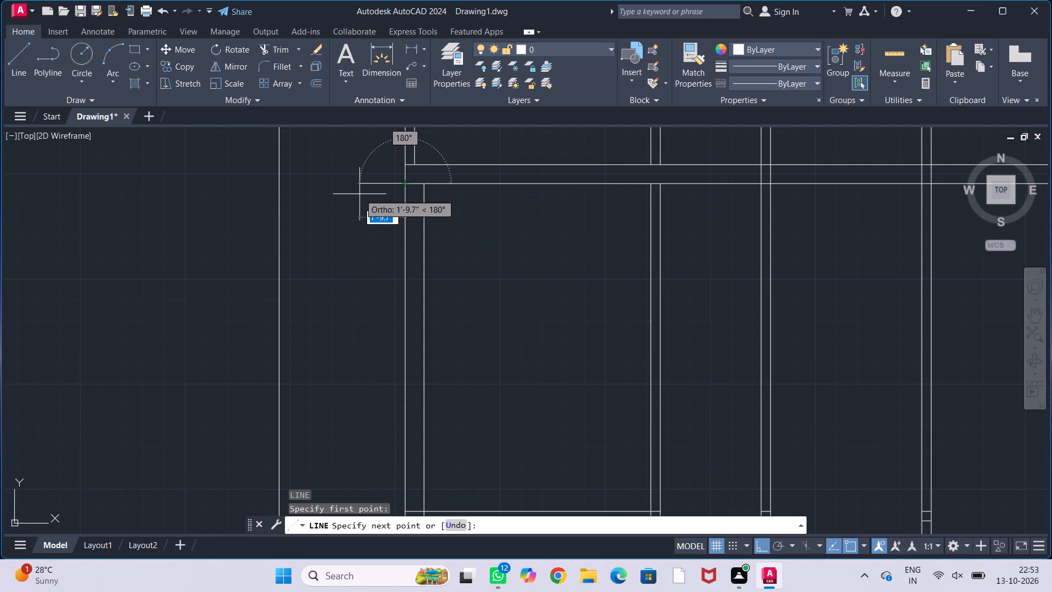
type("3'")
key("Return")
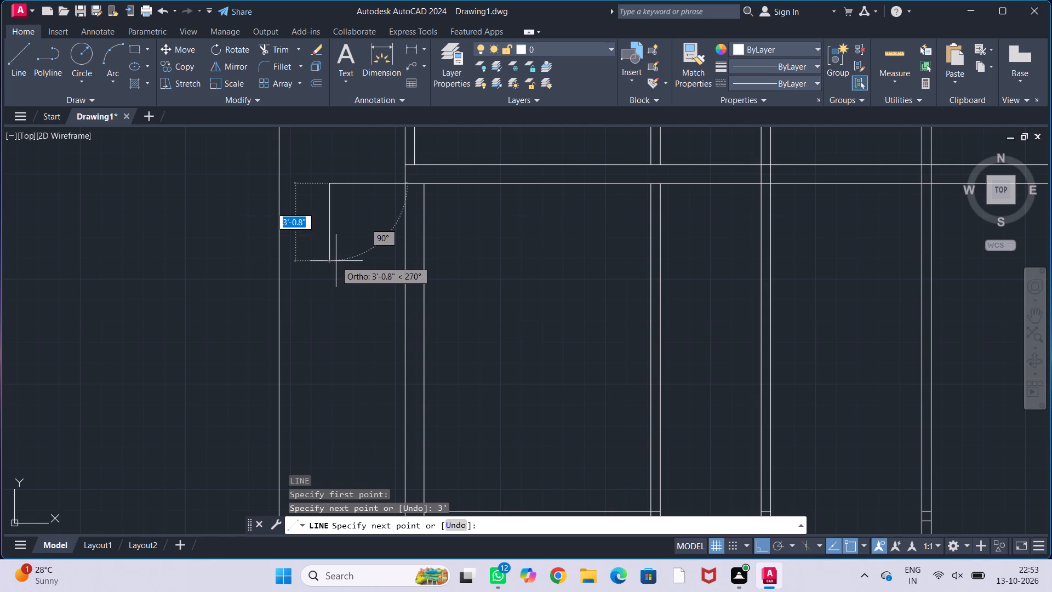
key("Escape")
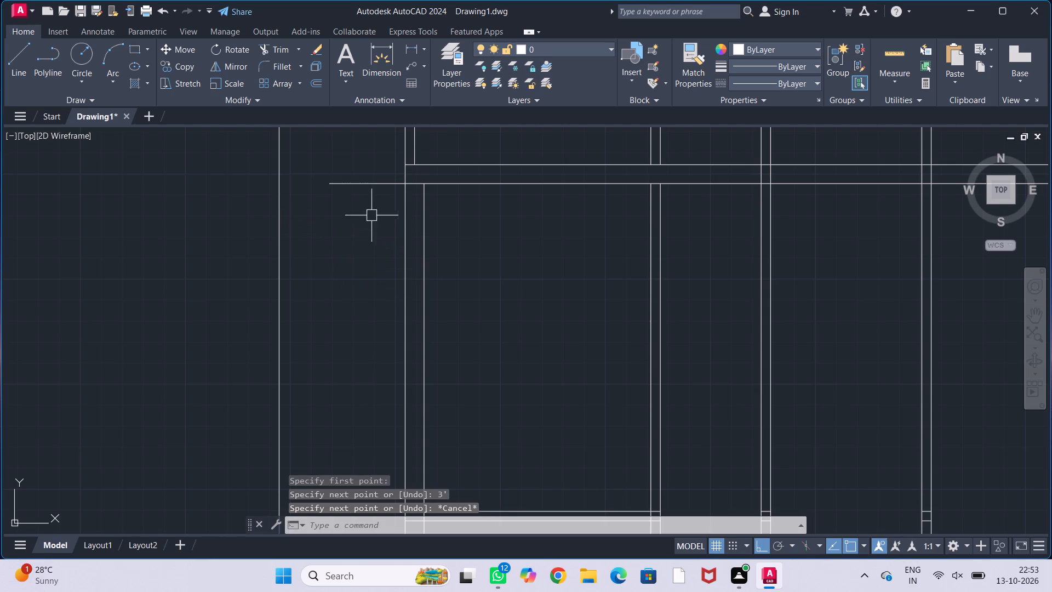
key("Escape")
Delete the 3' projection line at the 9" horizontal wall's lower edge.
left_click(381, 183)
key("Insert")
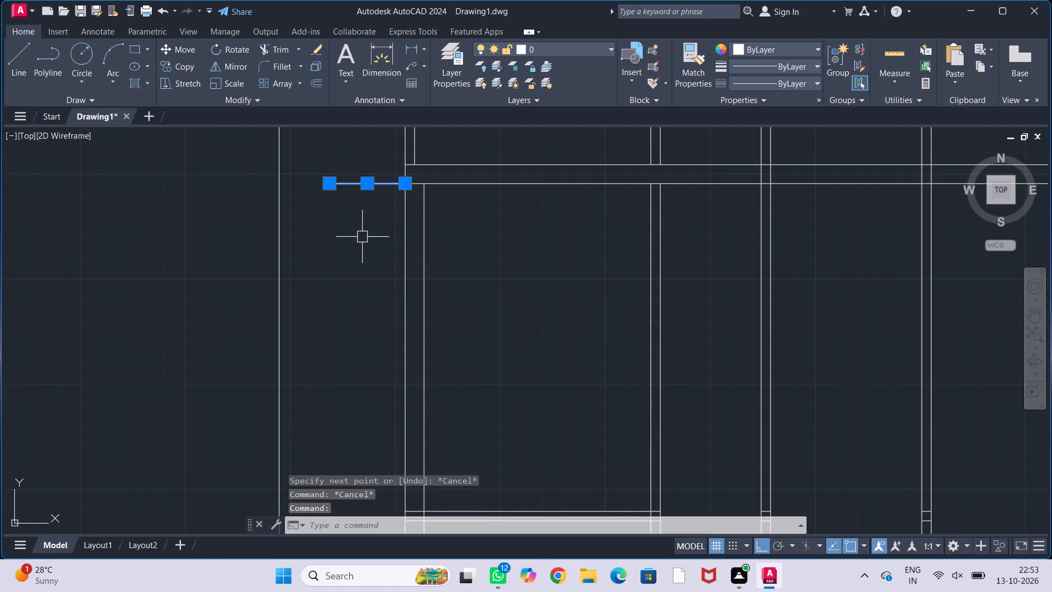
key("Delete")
Draw a 3' horizontal line outward from the left outer wall at the 9" horizontal wall's upper edge.
key("l")
key("Return")
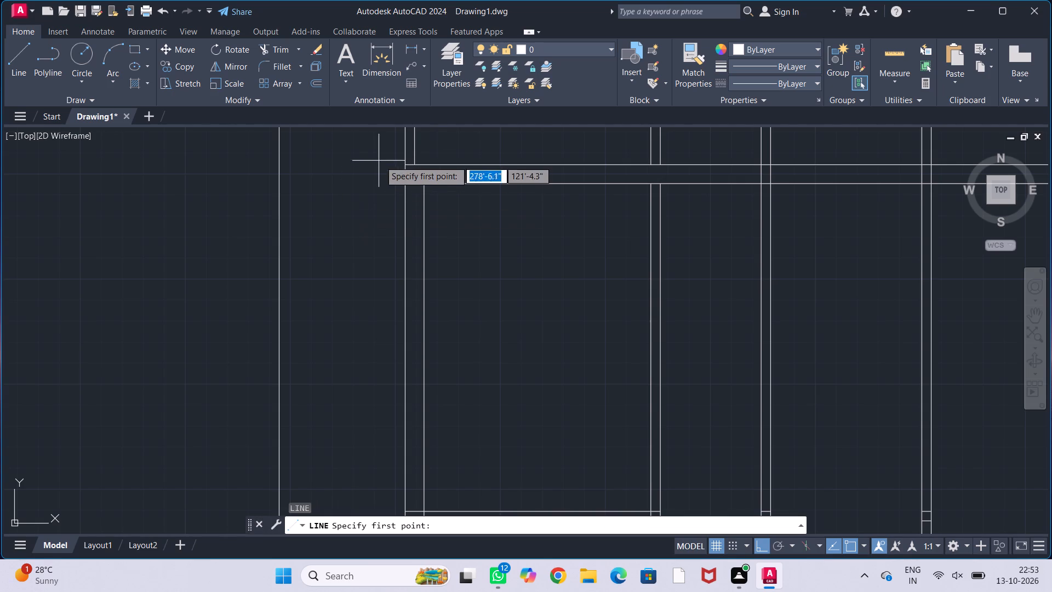
left_click(404, 165)
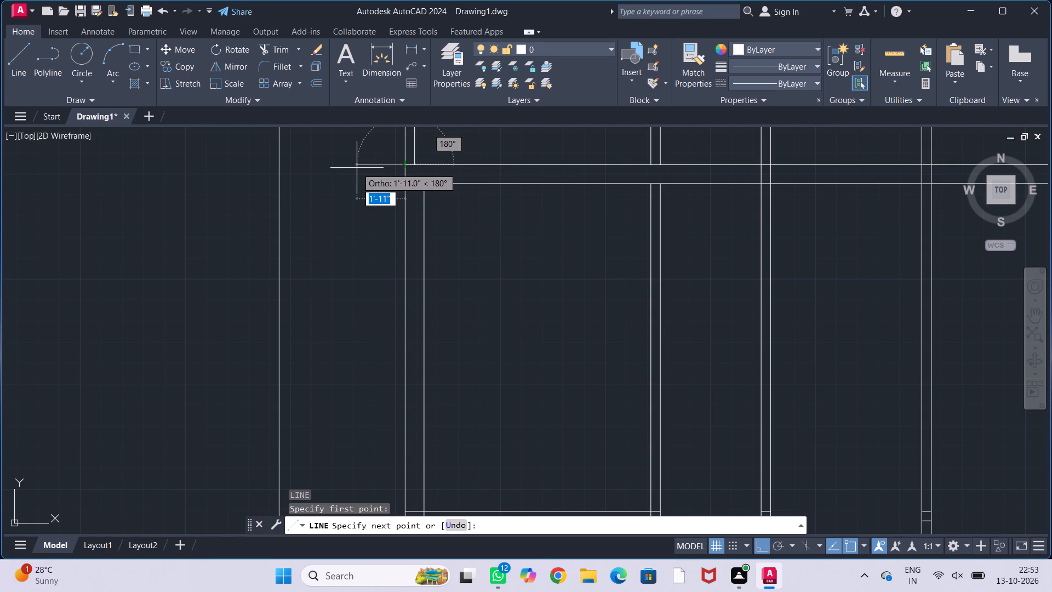
key("3")
key("apostrophe")
key("Return")
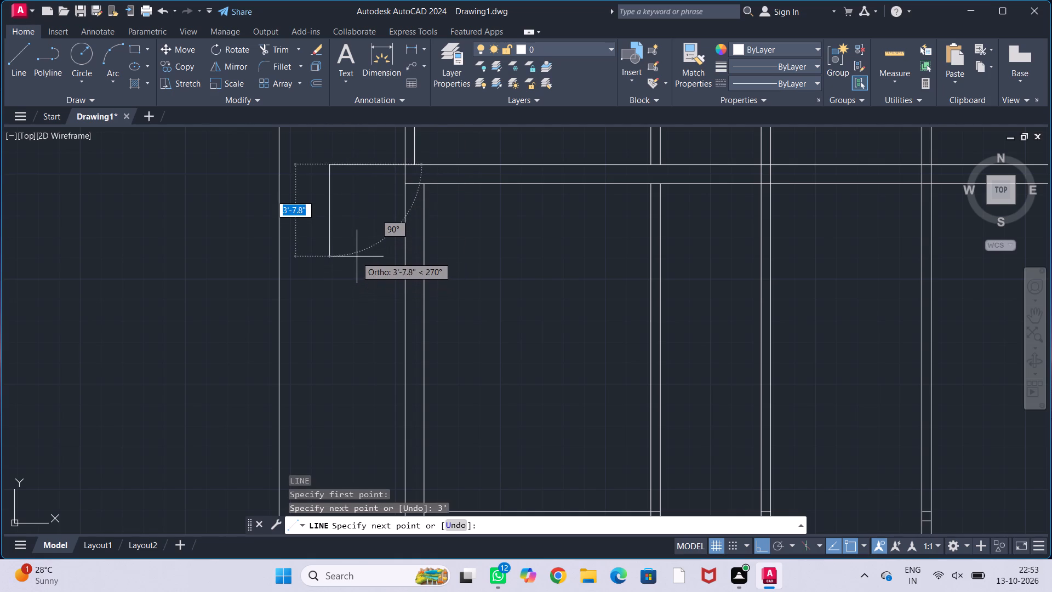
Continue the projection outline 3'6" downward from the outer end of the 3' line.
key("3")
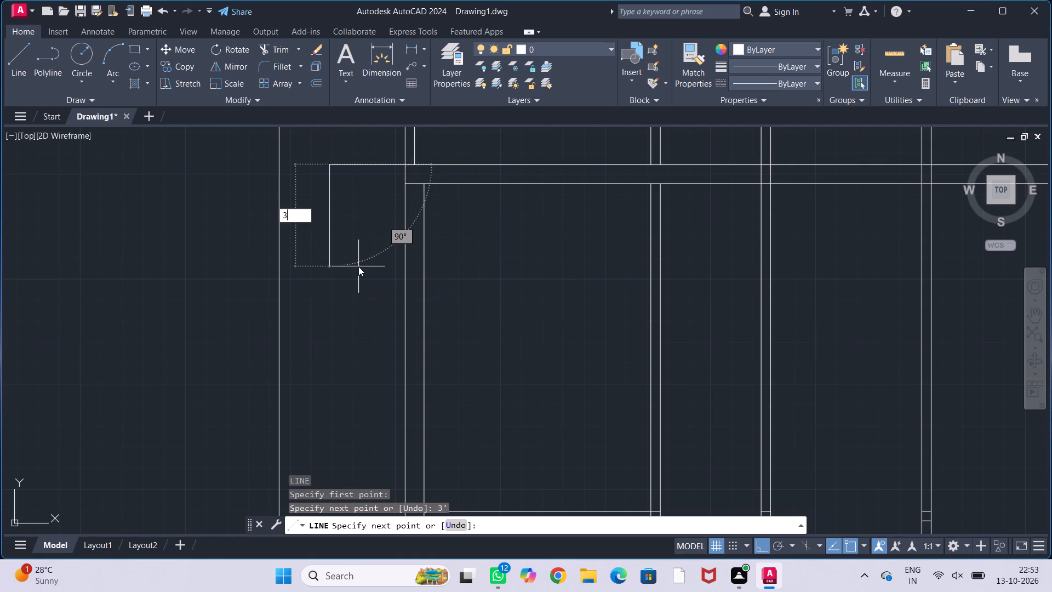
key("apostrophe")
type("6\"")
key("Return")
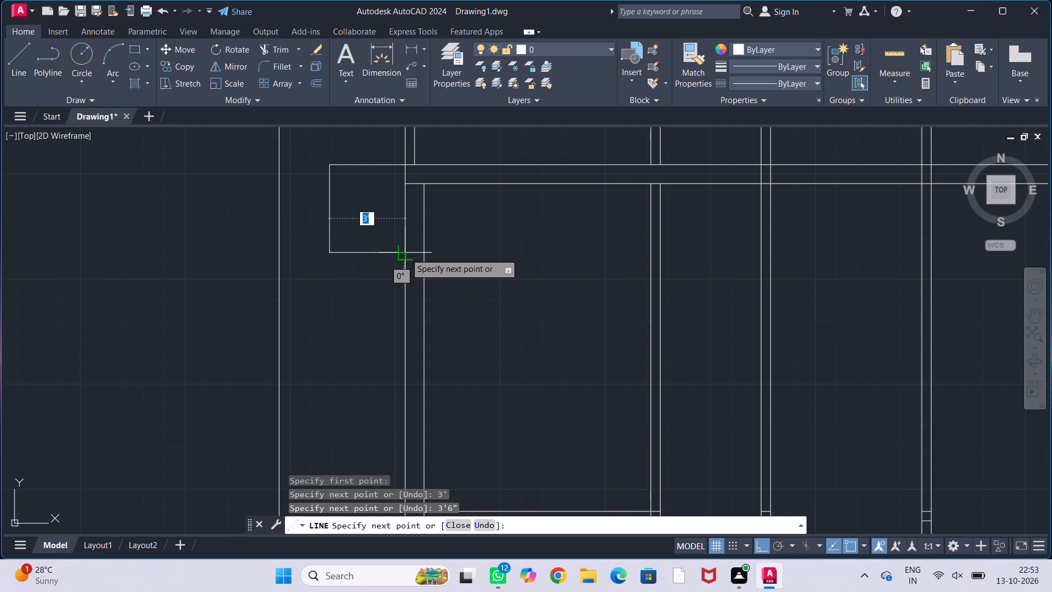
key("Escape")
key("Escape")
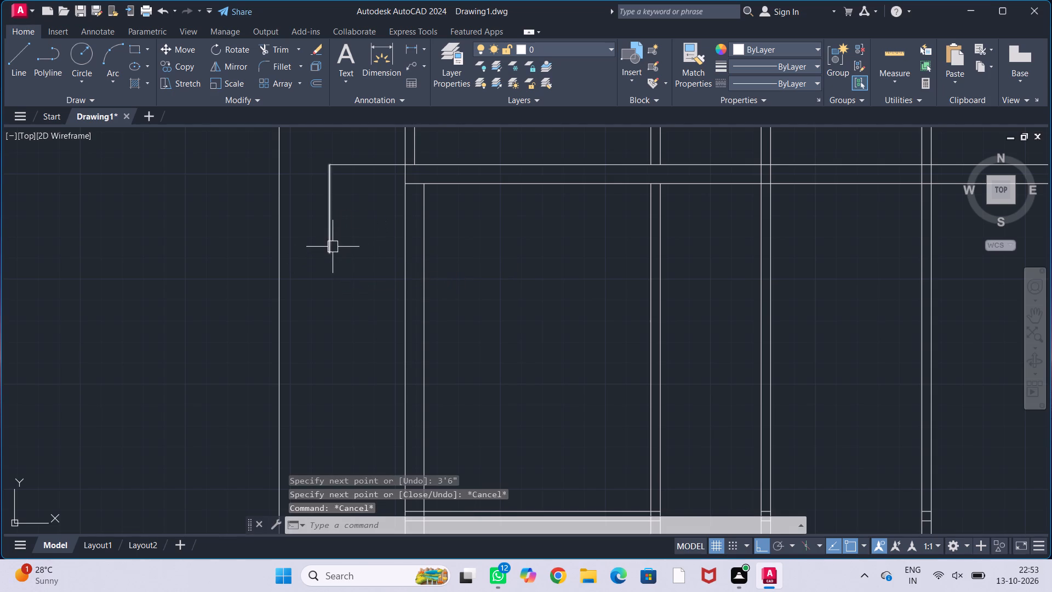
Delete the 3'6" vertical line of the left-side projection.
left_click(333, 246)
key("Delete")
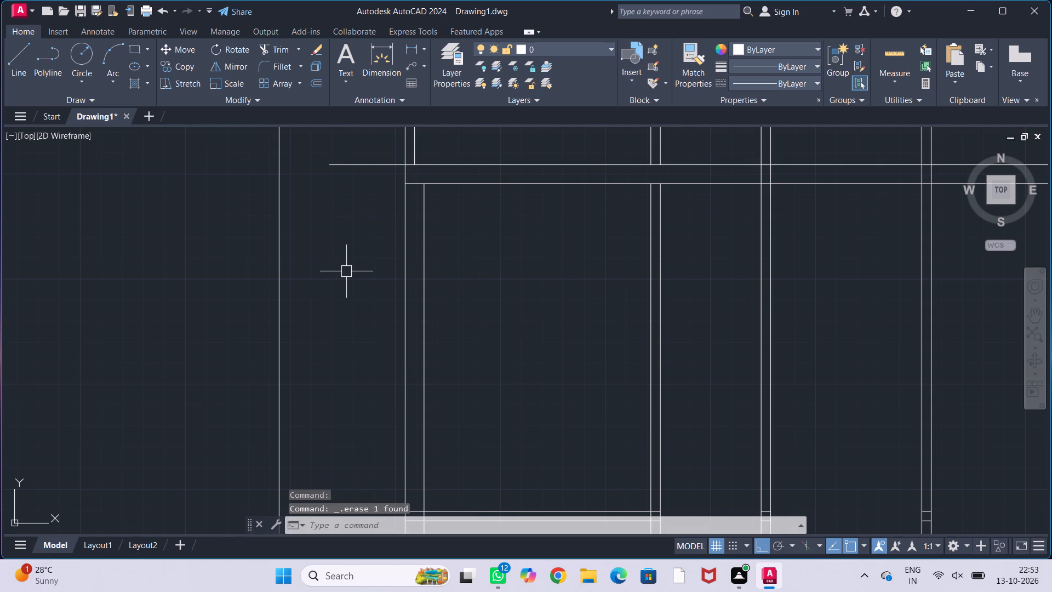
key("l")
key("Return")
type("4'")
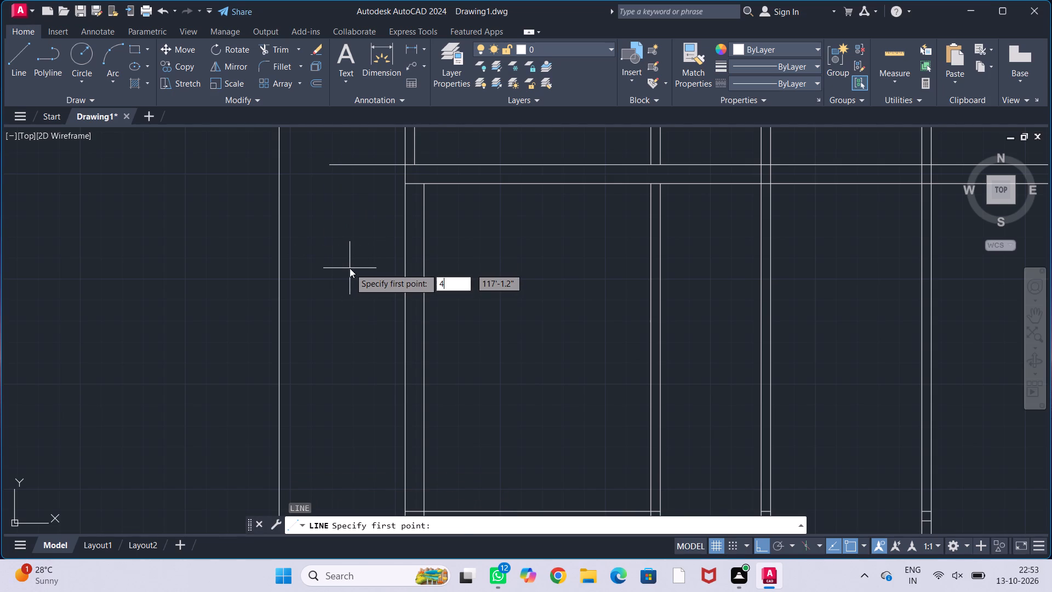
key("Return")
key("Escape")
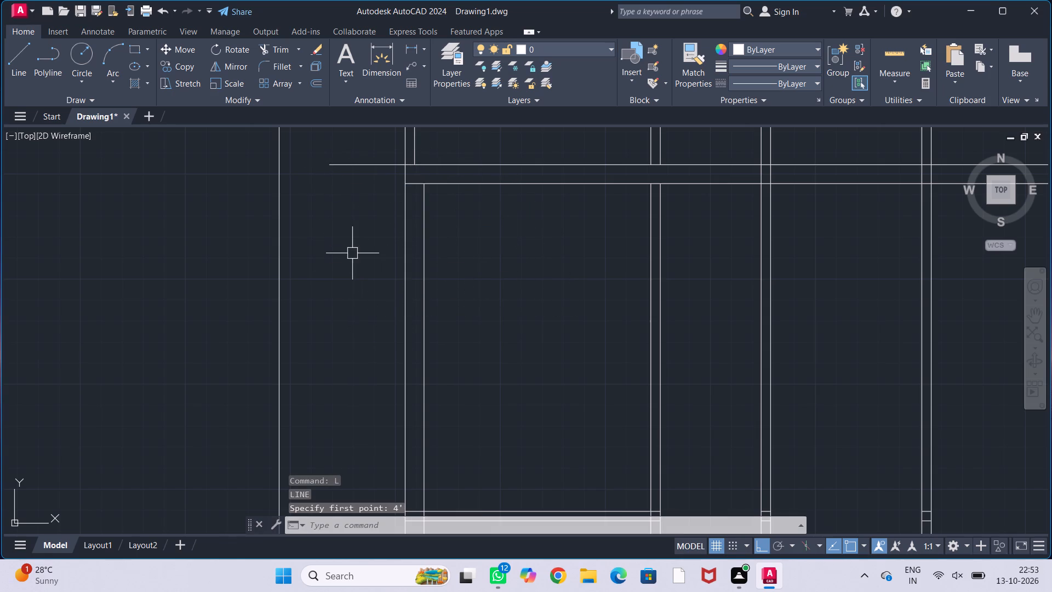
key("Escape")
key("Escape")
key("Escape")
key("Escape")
Draw the projection outline 4' downward from the outer end of the 3' line and perpendicular back to the left outer wall.
key("l")
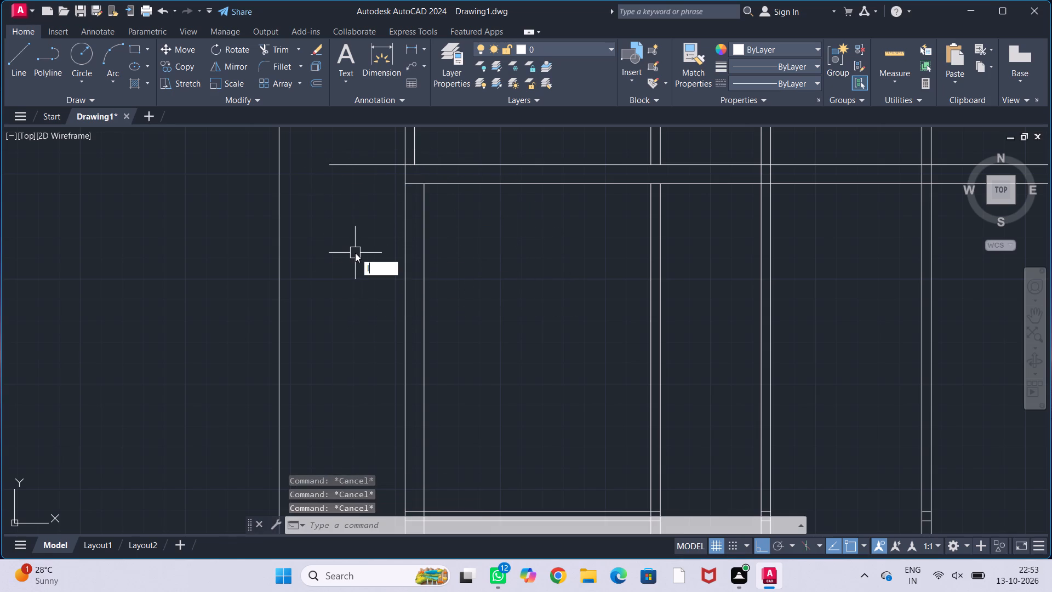
key("Return")
left_click(329, 166)
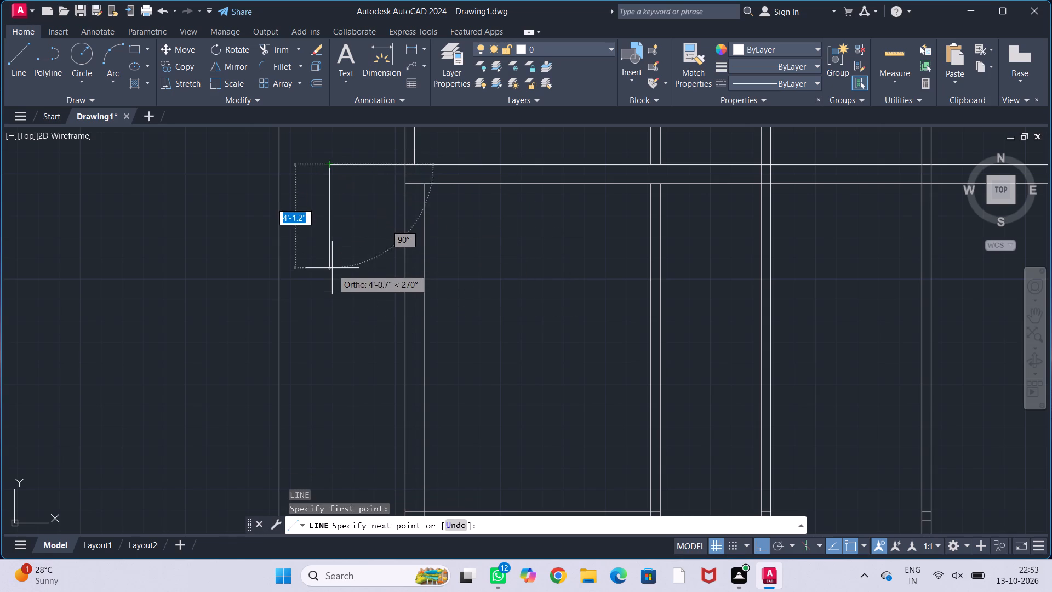
key("4")
key("apostrophe")
key("Return")
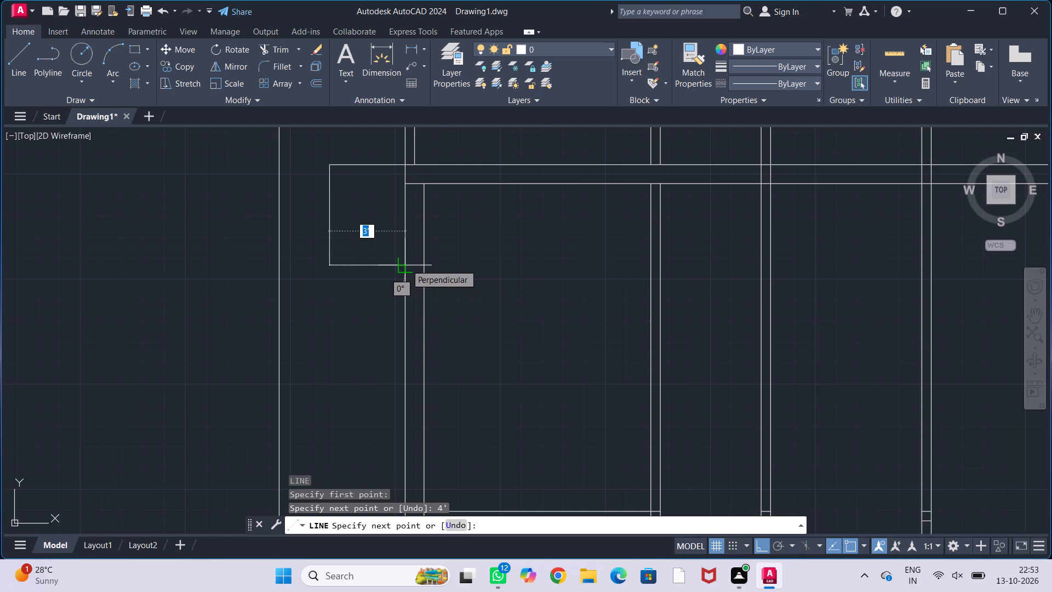
left_click(406, 264)
key("Escape")
key("Escape")
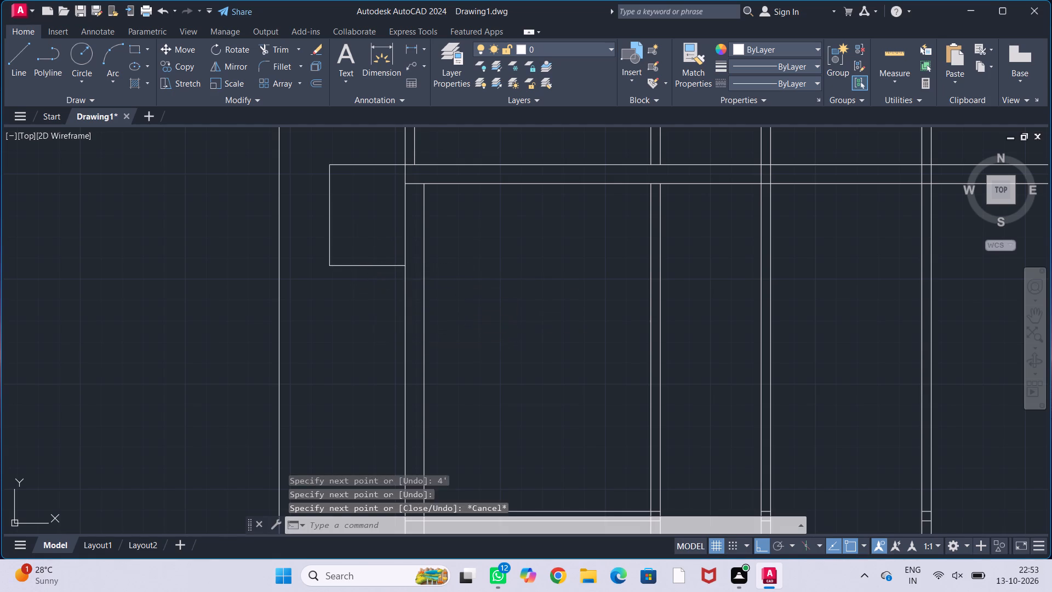
key("Escape")
key("Escape")
Offset the top, outer and bottom lines of the left-side projection 9" inward.
key("o")
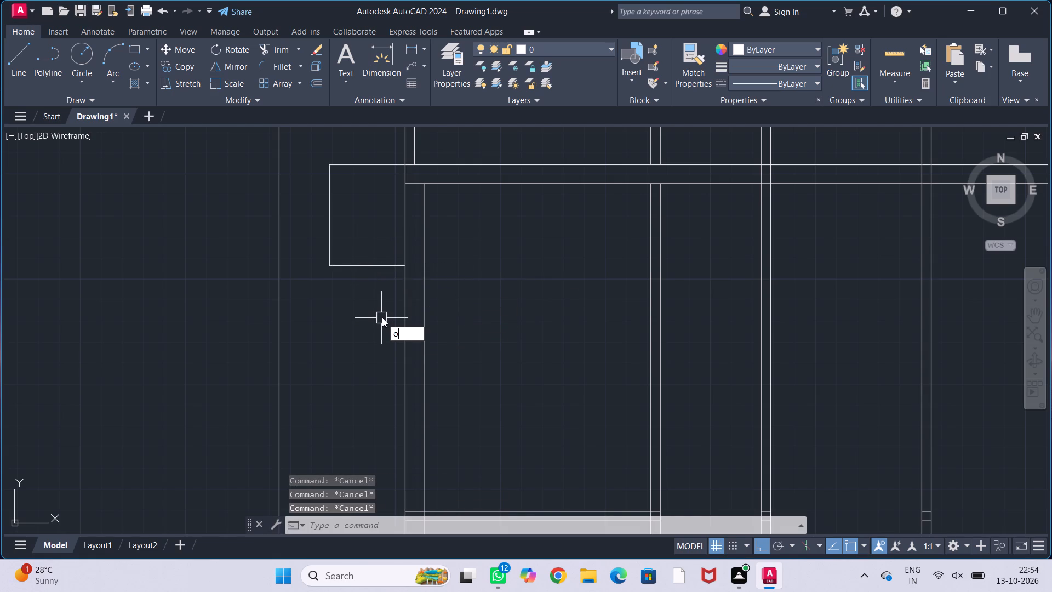
key("f")
key("f")
key("Return")
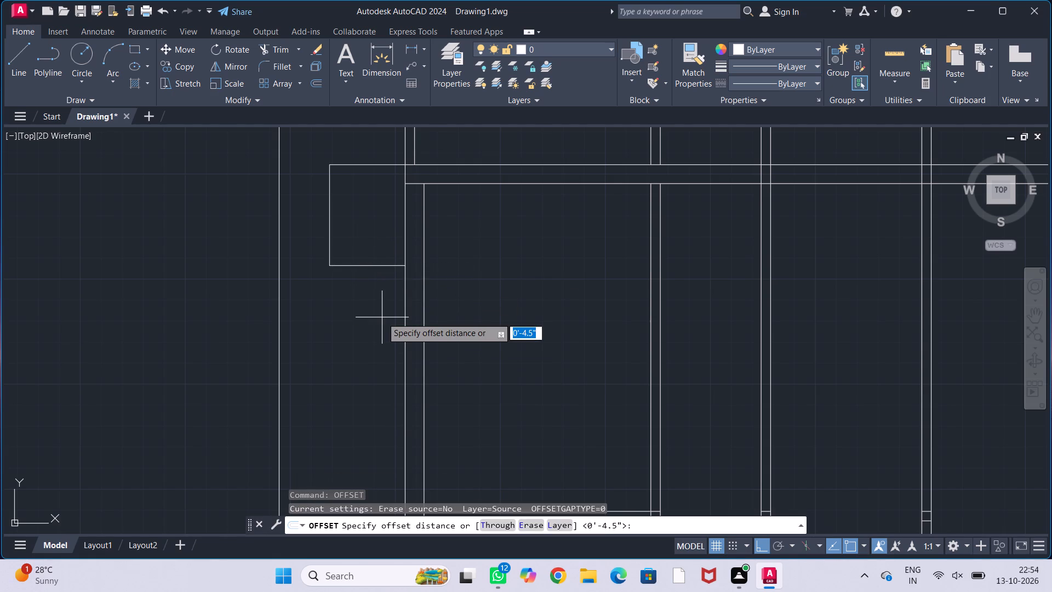
type("9\"")
key("Return")
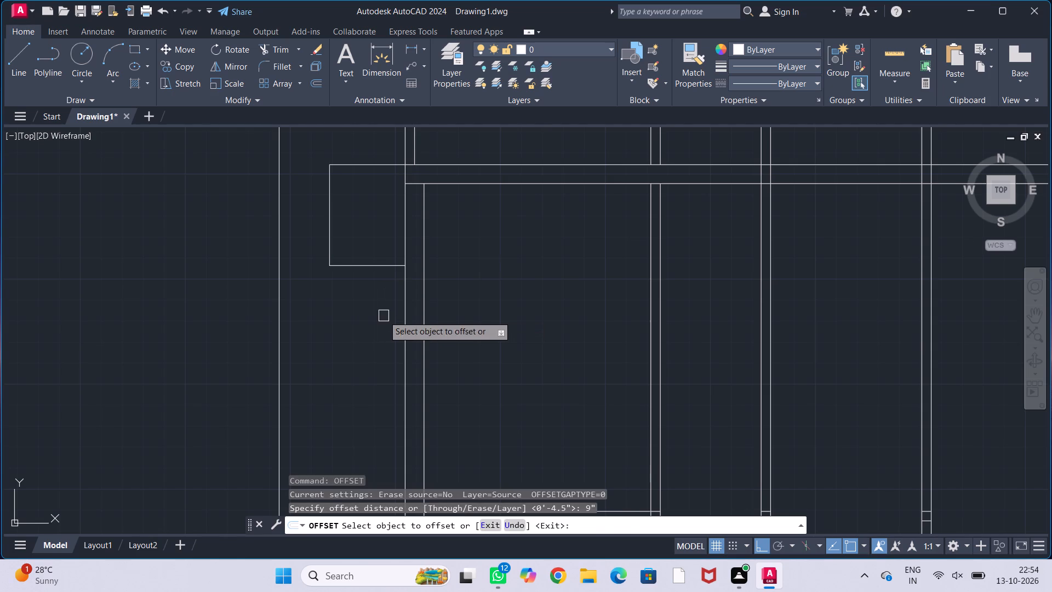
left_click(371, 168)
left_click(370, 209)
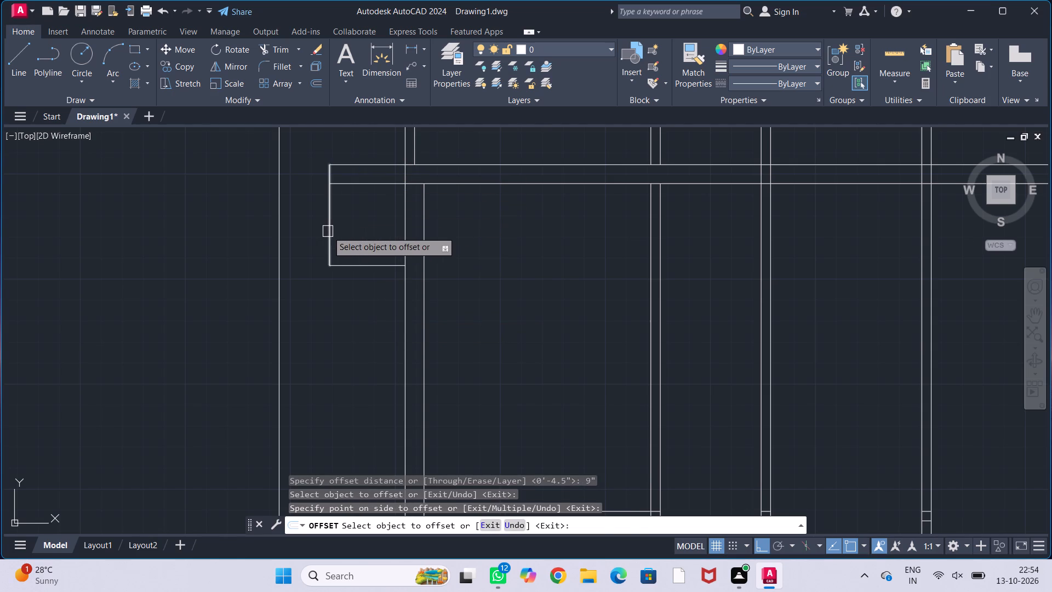
left_click(328, 231)
left_click(383, 235)
left_click(380, 266)
left_click(375, 237)
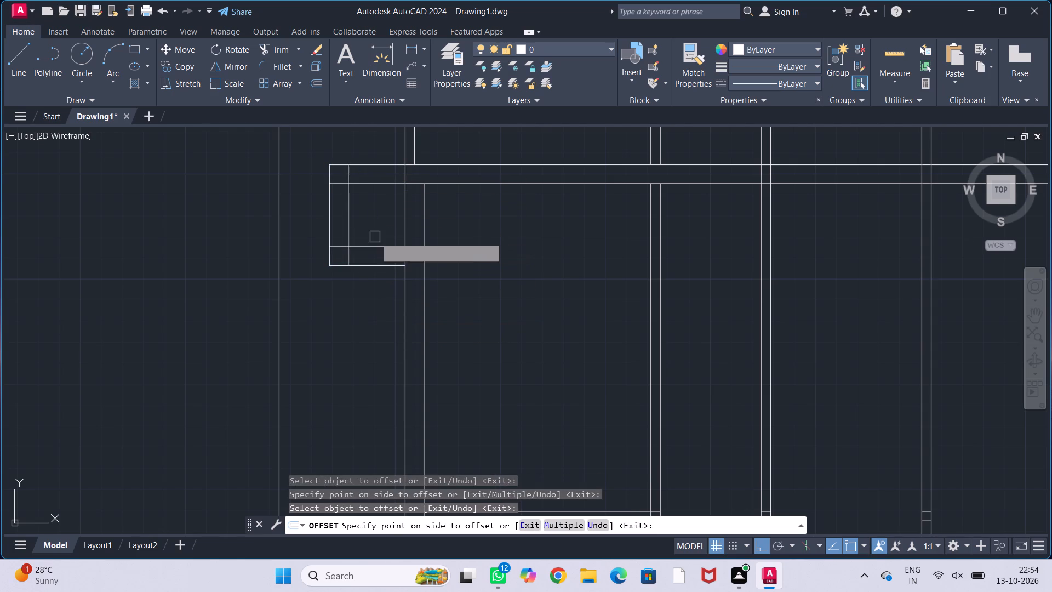
key("Escape")
key("Escape")
key("Escape")
key("Escape")
key("Escape")
Trim the overlapping line ends at the projection's two inner corners.
type("tr")
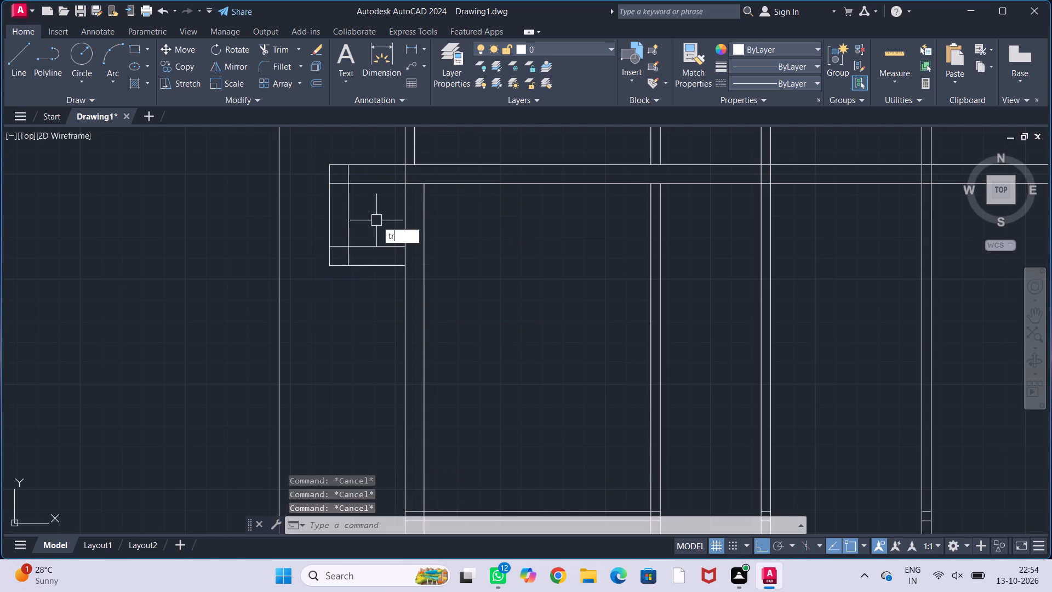
key("Return")
left_click(345, 174)
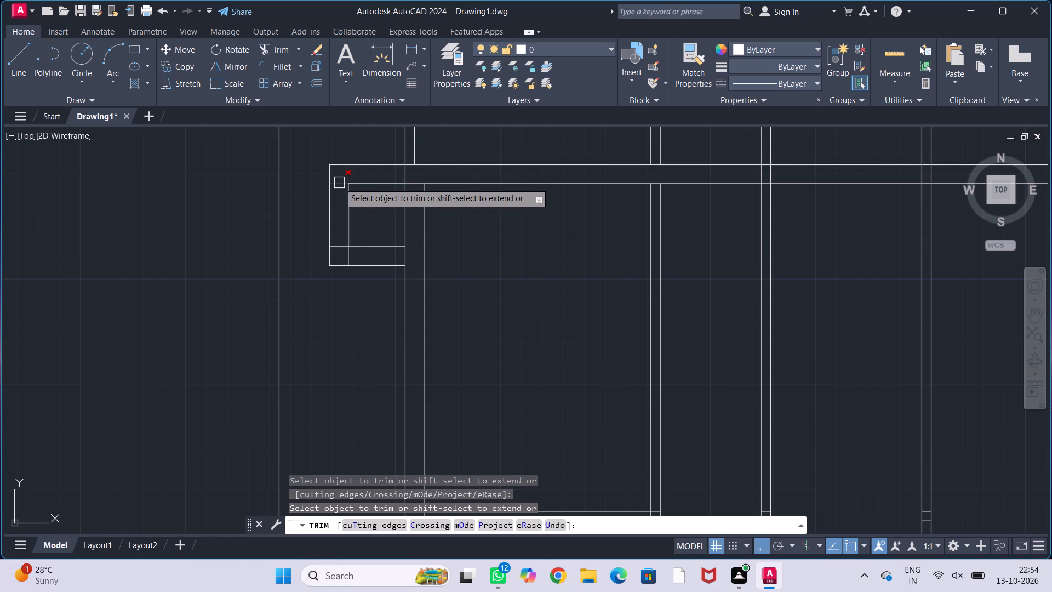
left_click(339, 183)
scroll(336, 264, "up", 1)
left_click(343, 232)
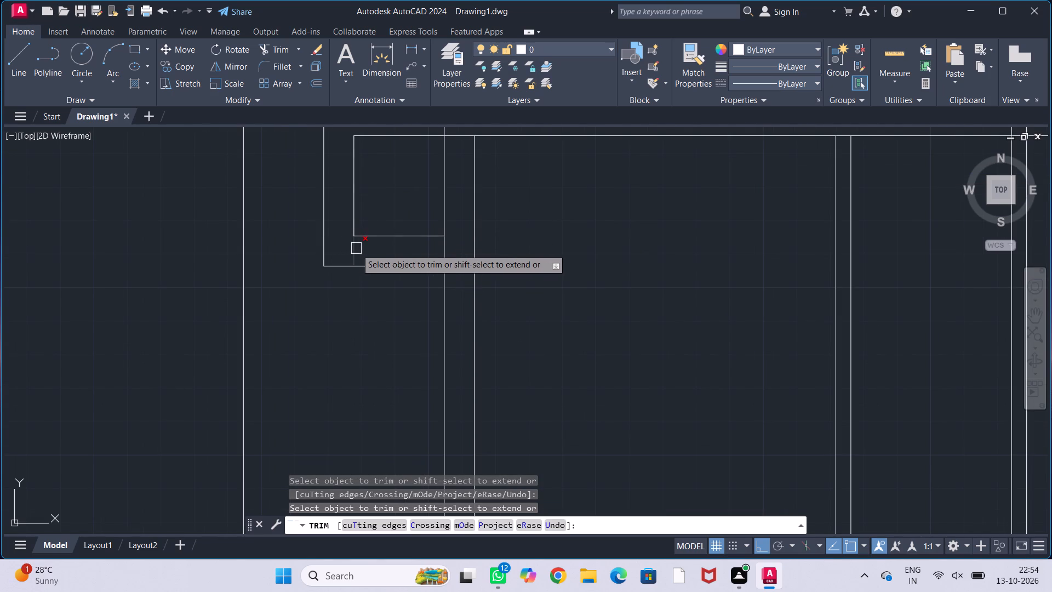
left_click(356, 249)
Trim the left wall line crossing the 9" horizontal wall and the horizontal wall's upper edge within the 4.5" wall above.
scroll(386, 218, "down", 1)
middle_click_drag(390, 208, 378, 231)
scroll(405, 179, "up", 1)
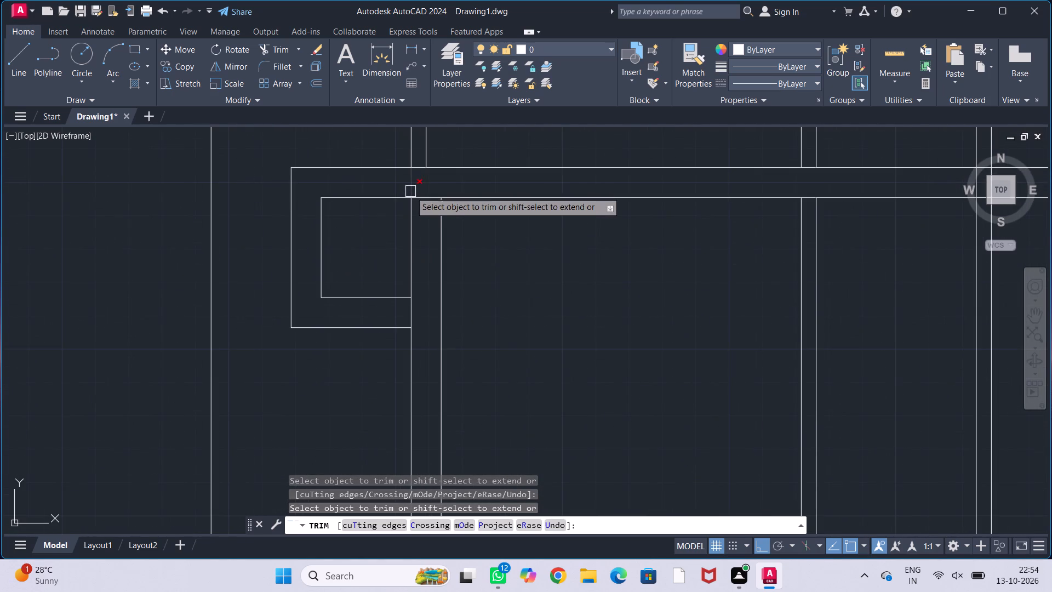
left_click(410, 184)
scroll(419, 172, "up", 2)
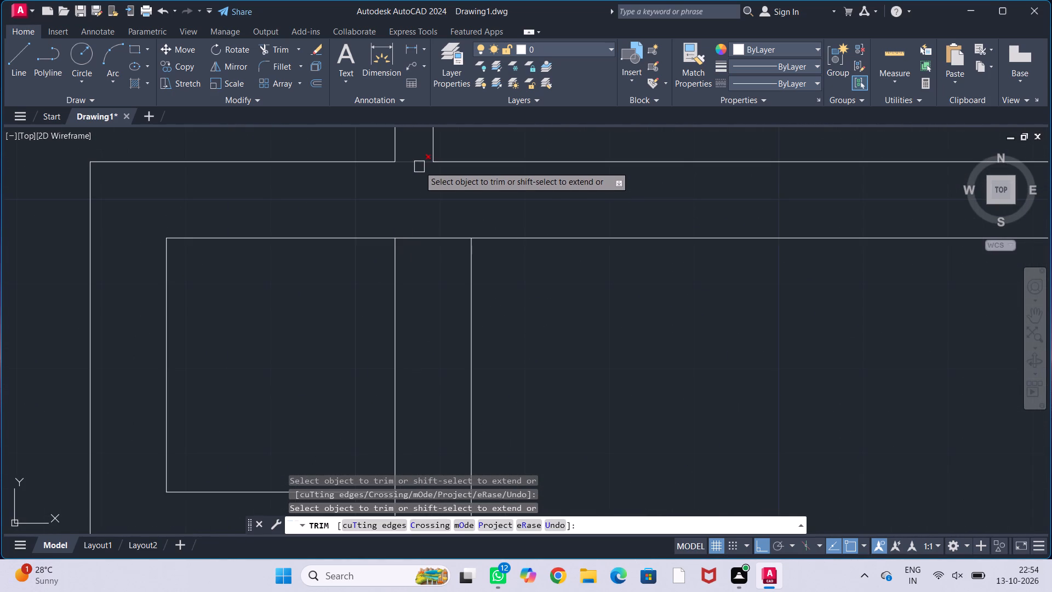
left_click(419, 162)
scroll(430, 186, "down", 2)
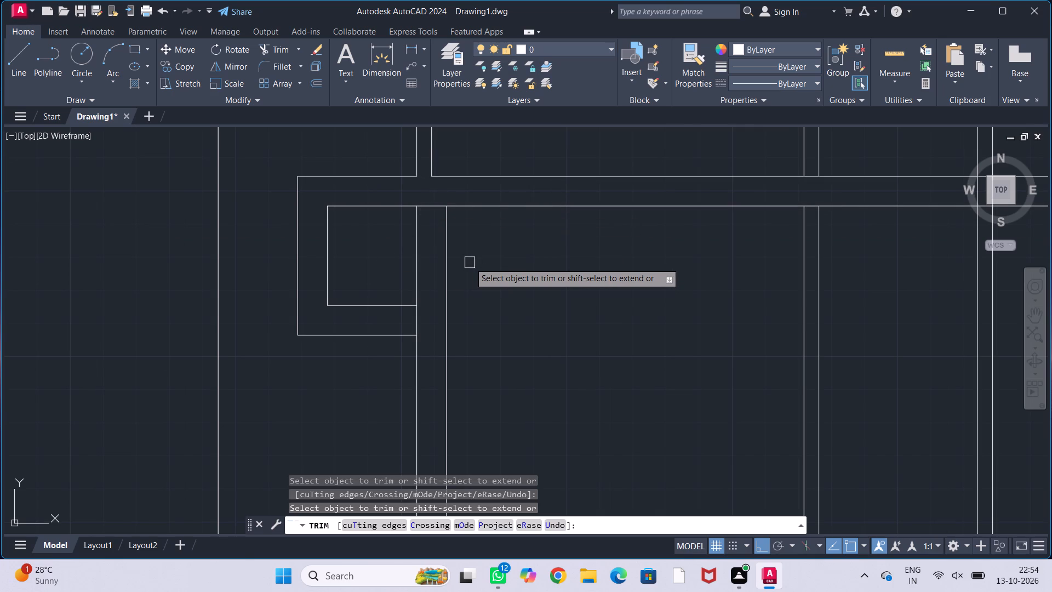
key("Escape")
key("Escape")
key("Escape")
key("Escape")
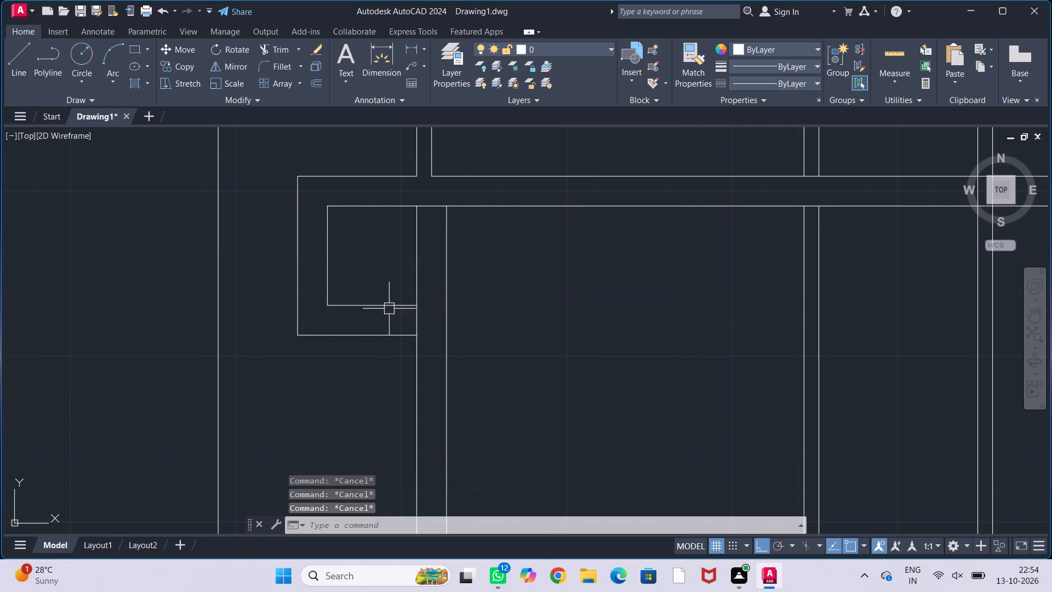
Stretch the projection's inner bottom line to the inner face of the left outer wall.
left_click(389, 309)
left_click(417, 308)
left_click(445, 307)
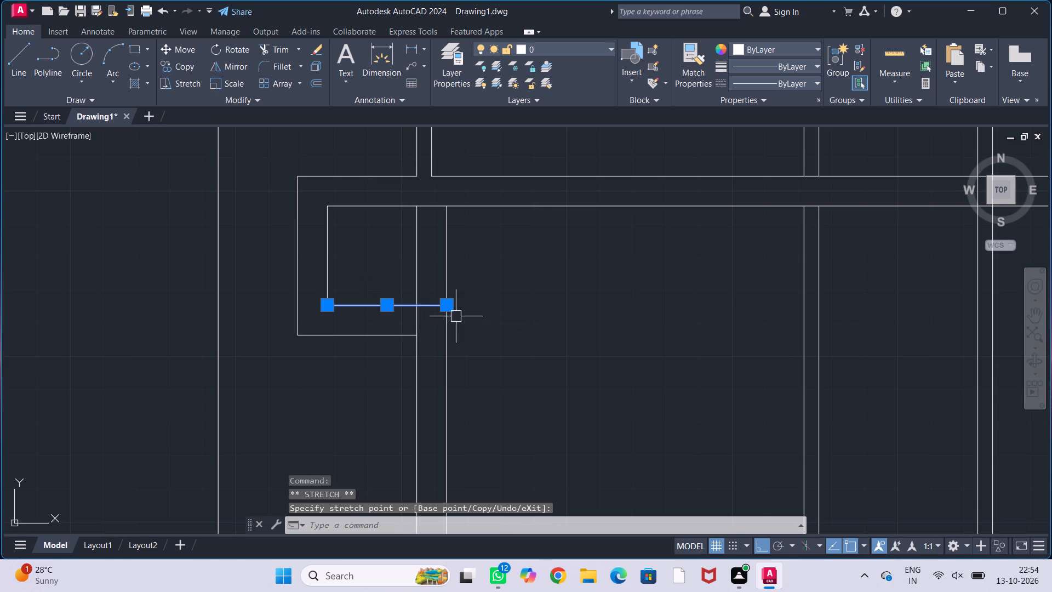
key("Escape")
key("Escape")
key("Escape")
key("Escape")
Trim the left outer wall lines across the projection so it opens into the adjoining room.
type("tr")
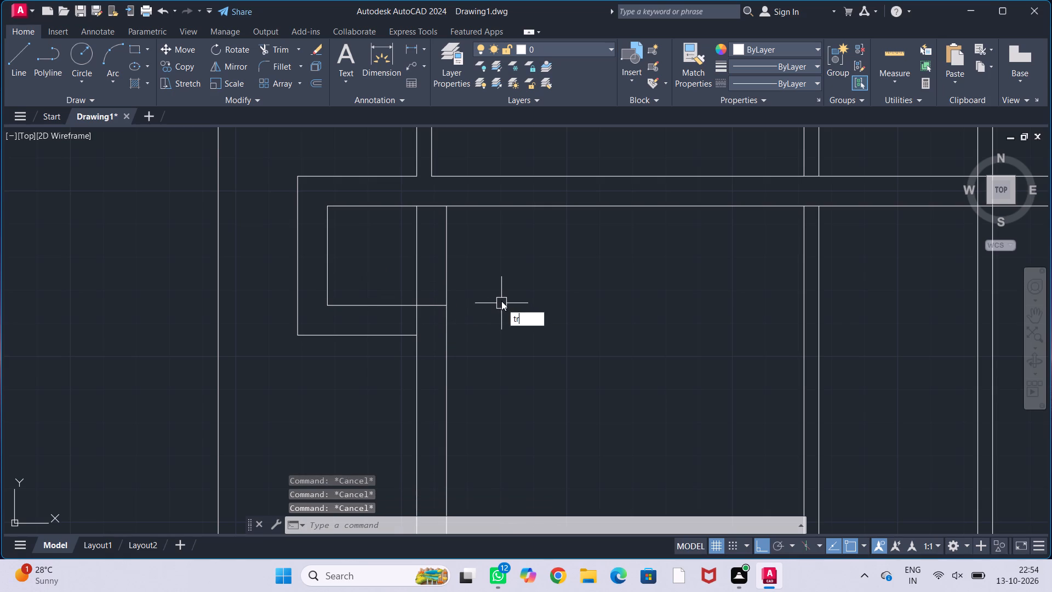
key("Return")
left_click(419, 317)
left_click_drag(387, 266, 388, 266)
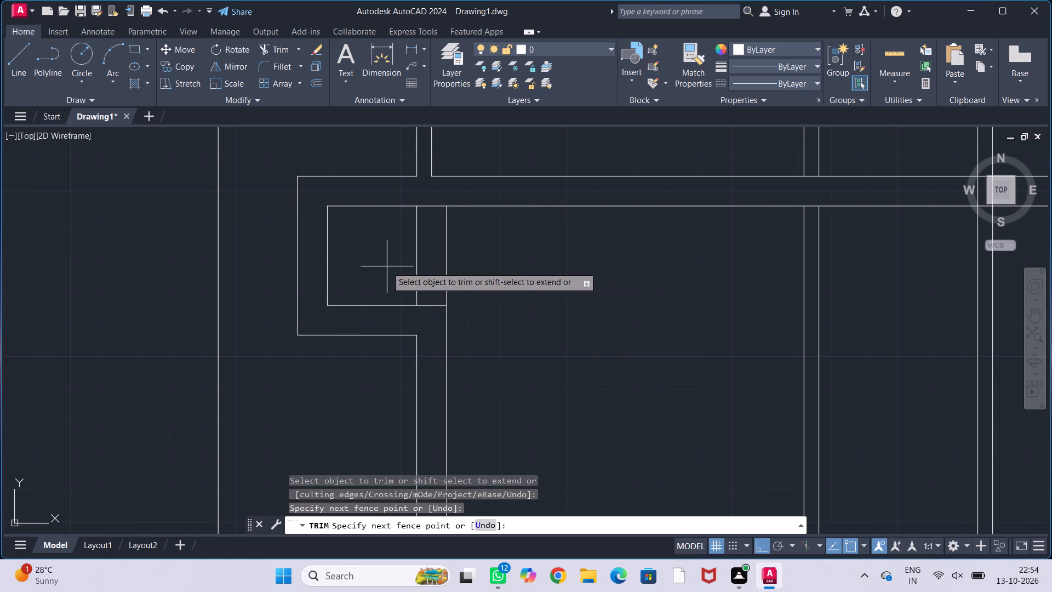
left_click_drag(388, 266, 477, 266)
key("Escape")
key("Escape")
key("Escape")
key("Escape")
Examine the overall floor plan and the wall layout around the left-side projection.
scroll(485, 261, "down", 2)
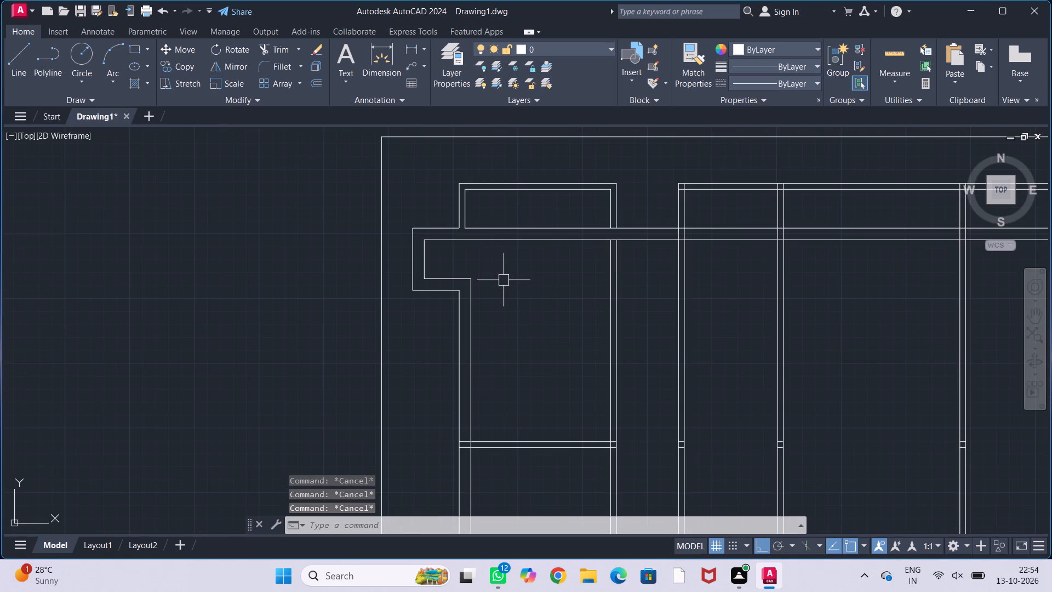
middle_click_drag(500, 276, 465, 270)
middle_click_drag(467, 265, 450, 268)
scroll(457, 268, "down", 1)
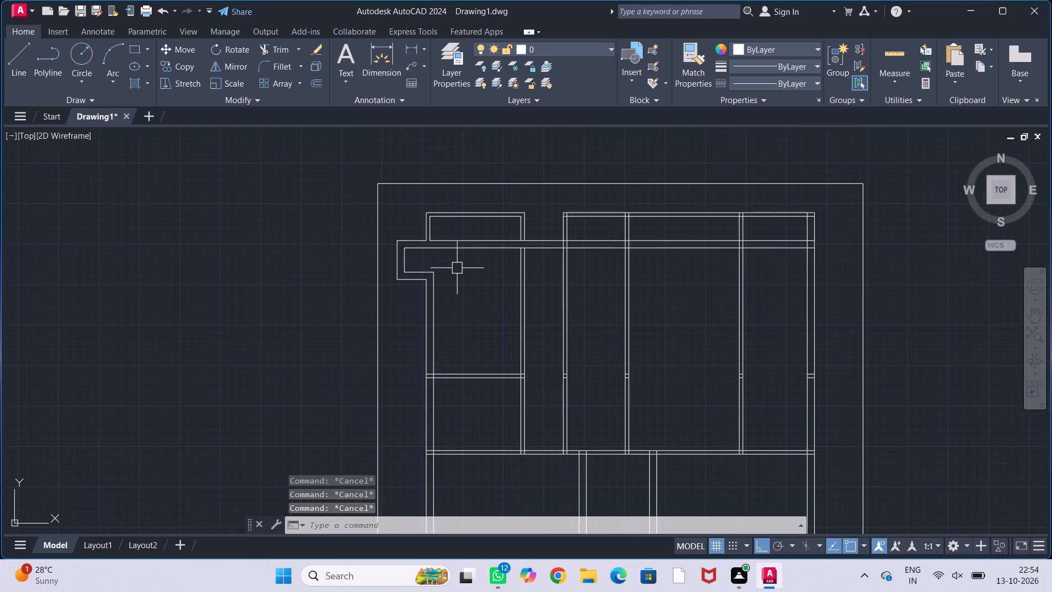
middle_click_drag(460, 276, 438, 232)
key("Escape")
key("Escape")
key("Escape")
middle_click_drag(467, 257, 464, 258)
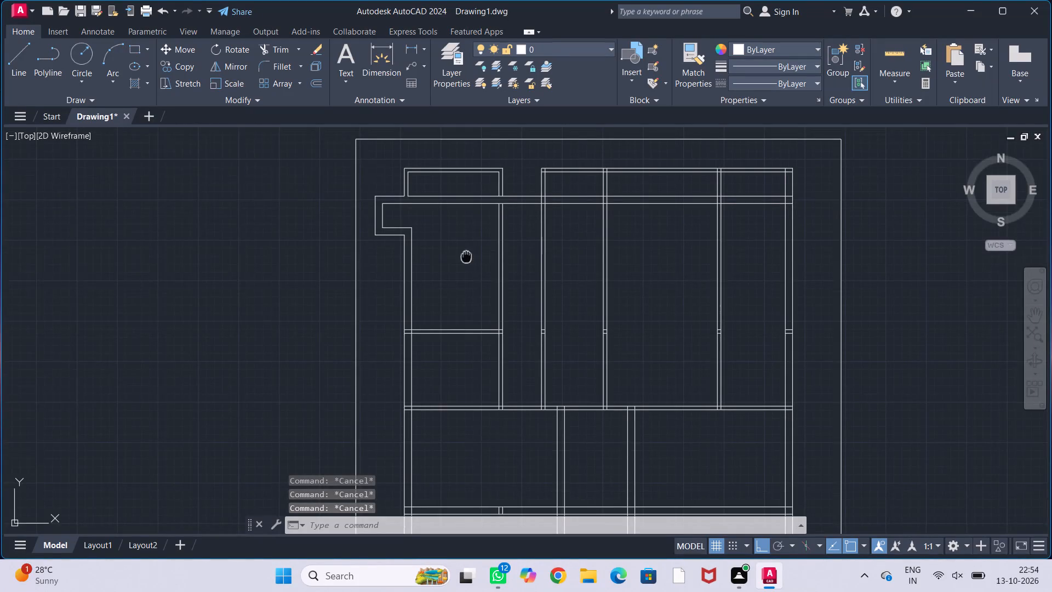
middle_click_drag(464, 258, 448, 263)
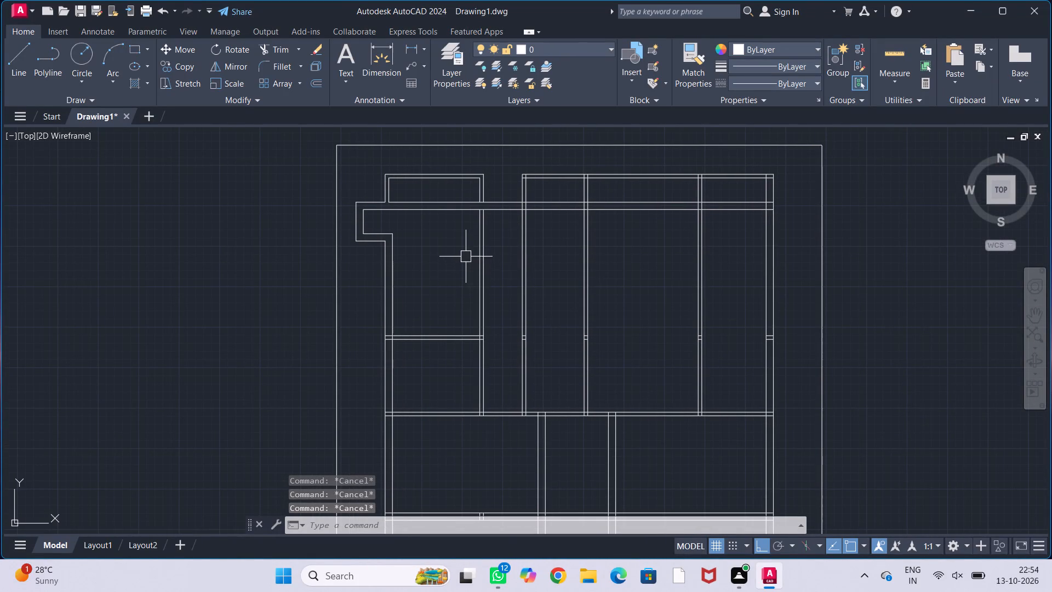
middle_click_drag(467, 230, 488, 287)
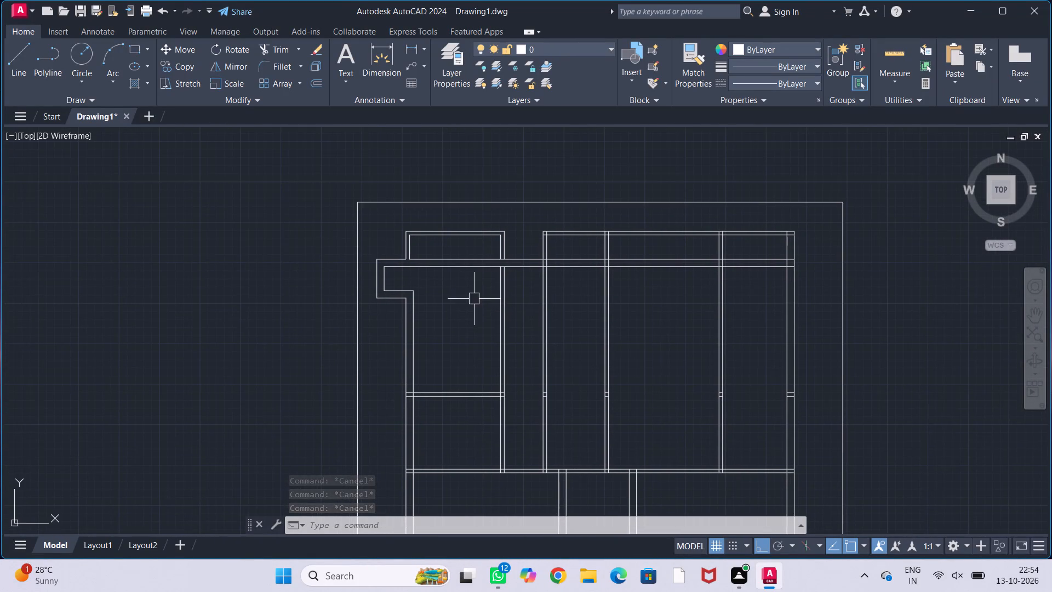
middle_click_drag(476, 298, 459, 242)
scroll(459, 241, "down", 2)
middle_click_drag(477, 265, 455, 257)
scroll(443, 246, "up", 1)
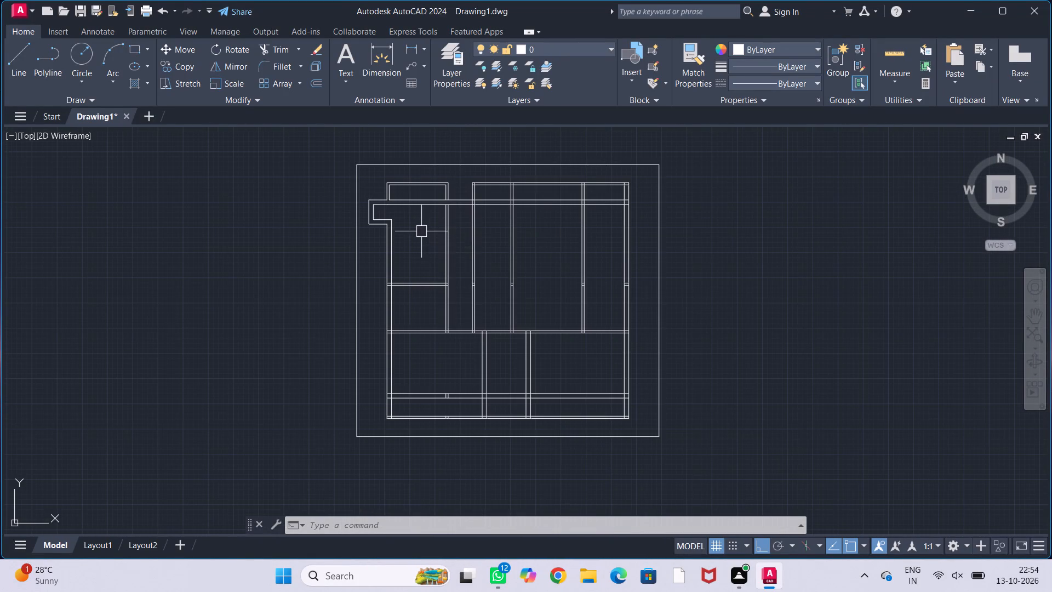
middle_click_drag(421, 231, 467, 273)
middle_click_drag(465, 264, 475, 271)
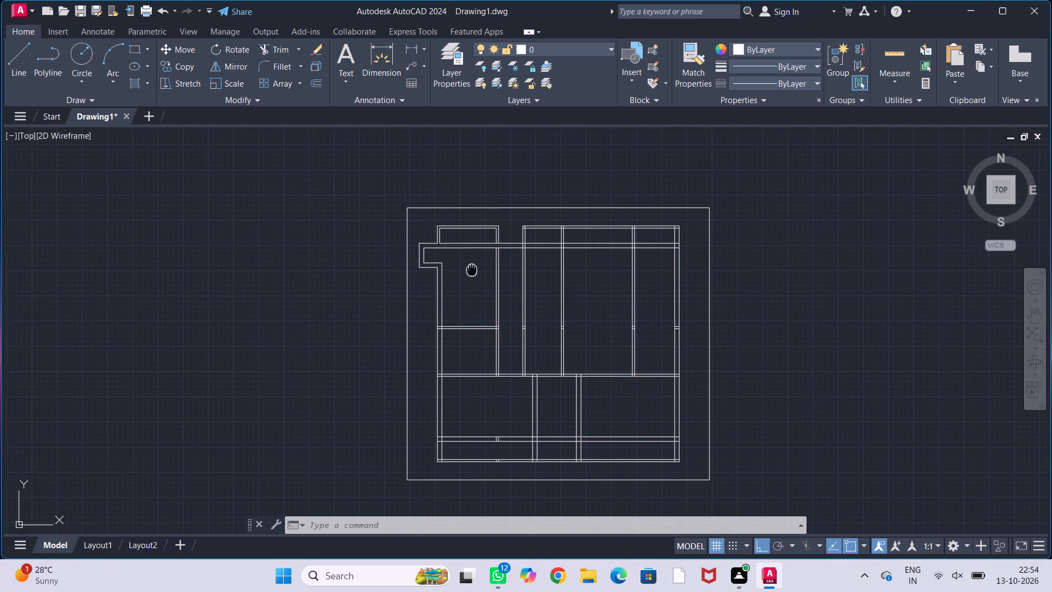
middle_click_drag(475, 271, 434, 266)
scroll(471, 243, "up", 1)
middle_click_drag(406, 275, 451, 278)
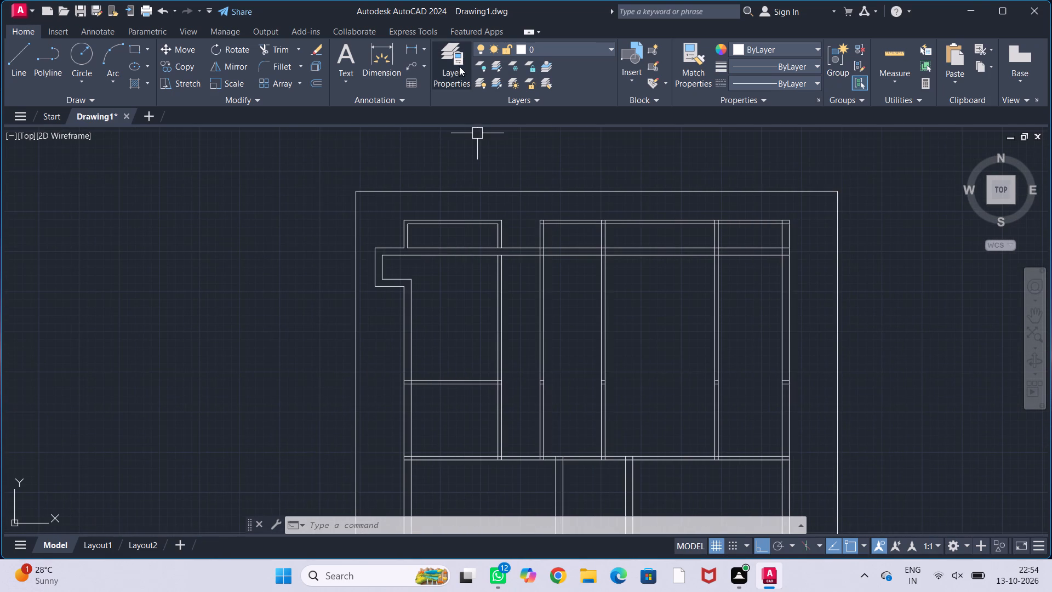
Create a new layer named wall, frozen in all viewports.
left_click(455, 54)
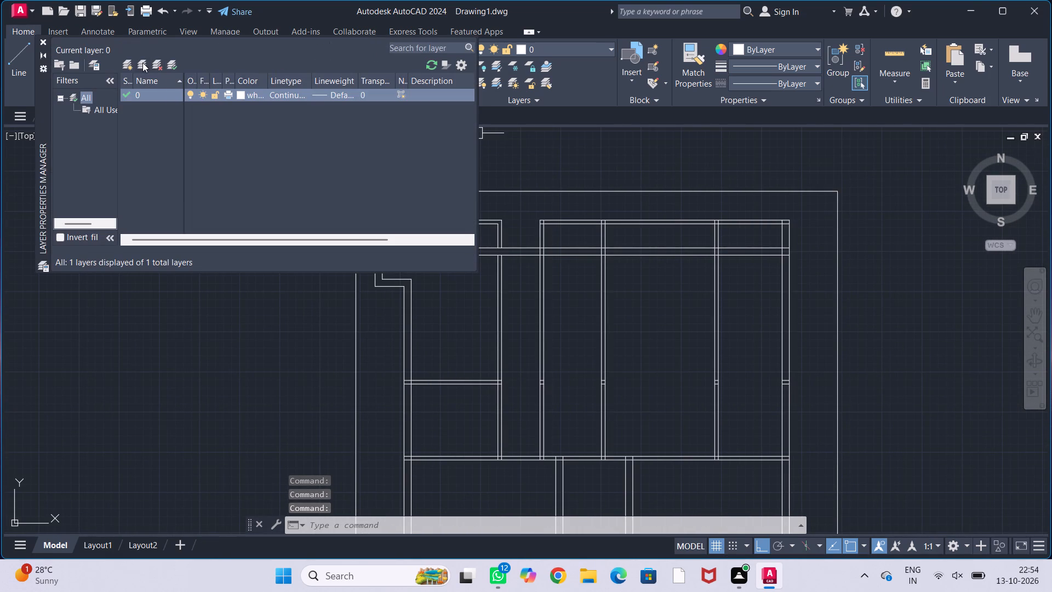
left_click(142, 62)
key("BackSpace")
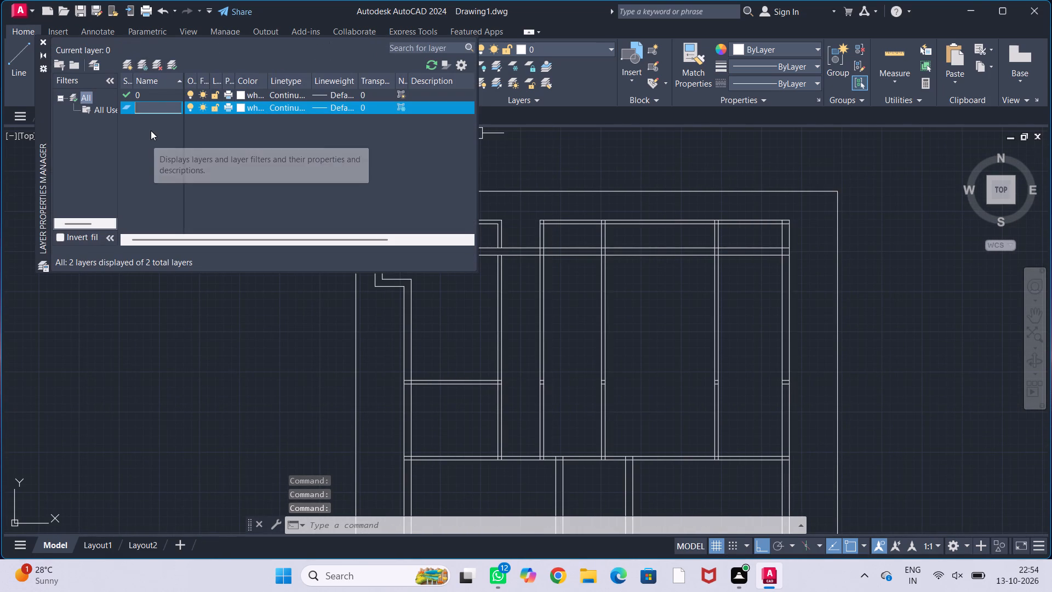
type("wall")
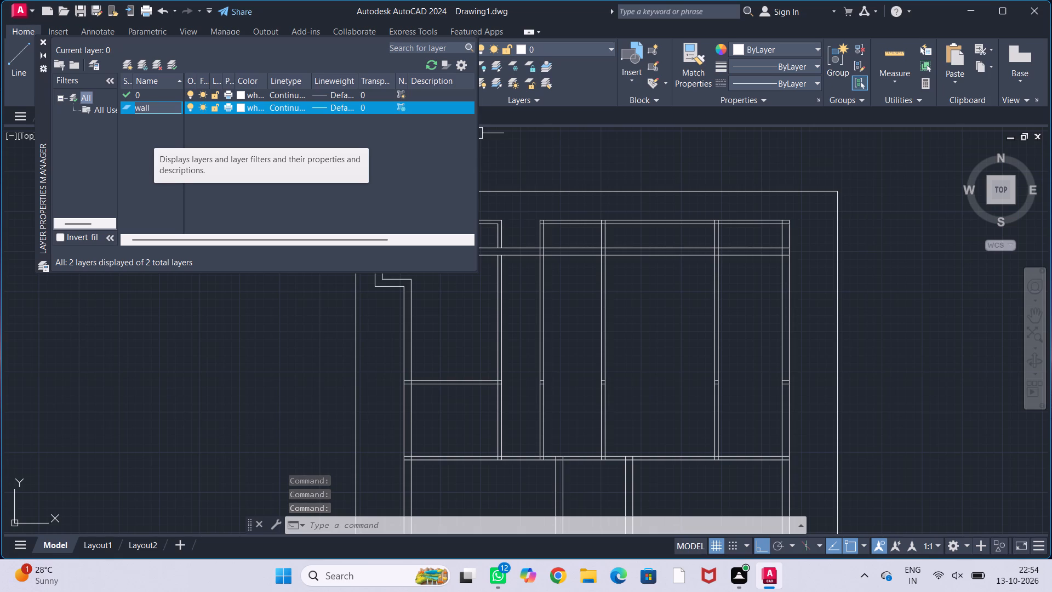
left_click(164, 135)
Create a new layer named door, frozen in all viewports, with the orange index color 30.
left_click(142, 65)
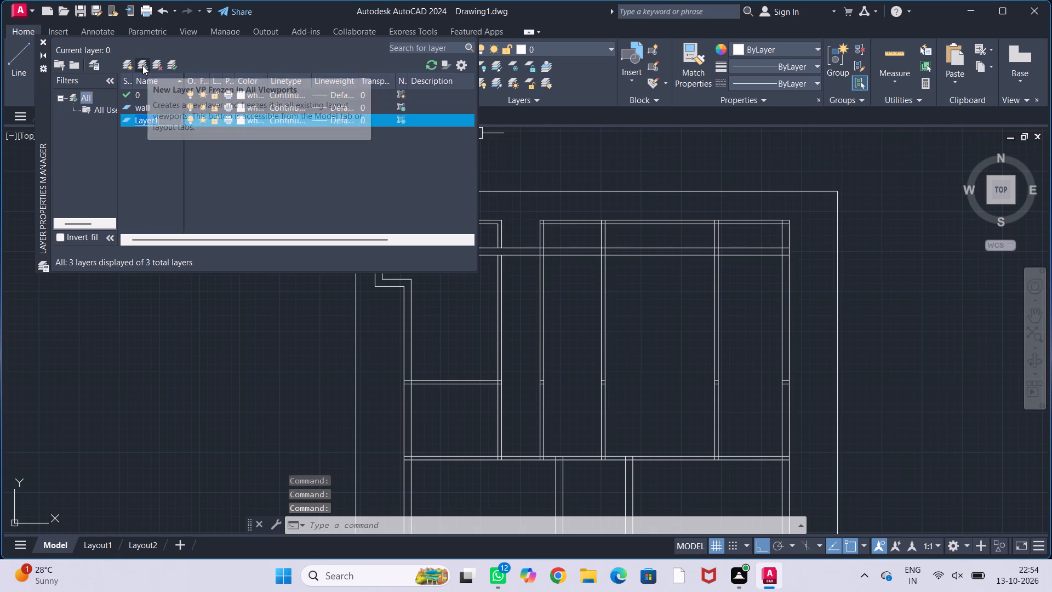
key("BackSpace")
type("door")
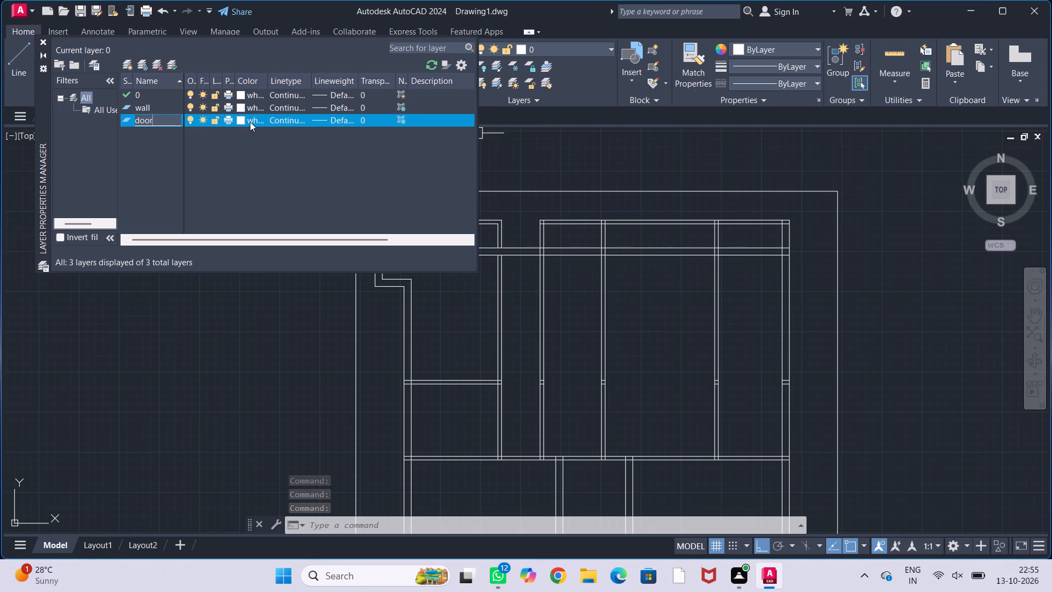
left_click(238, 123)
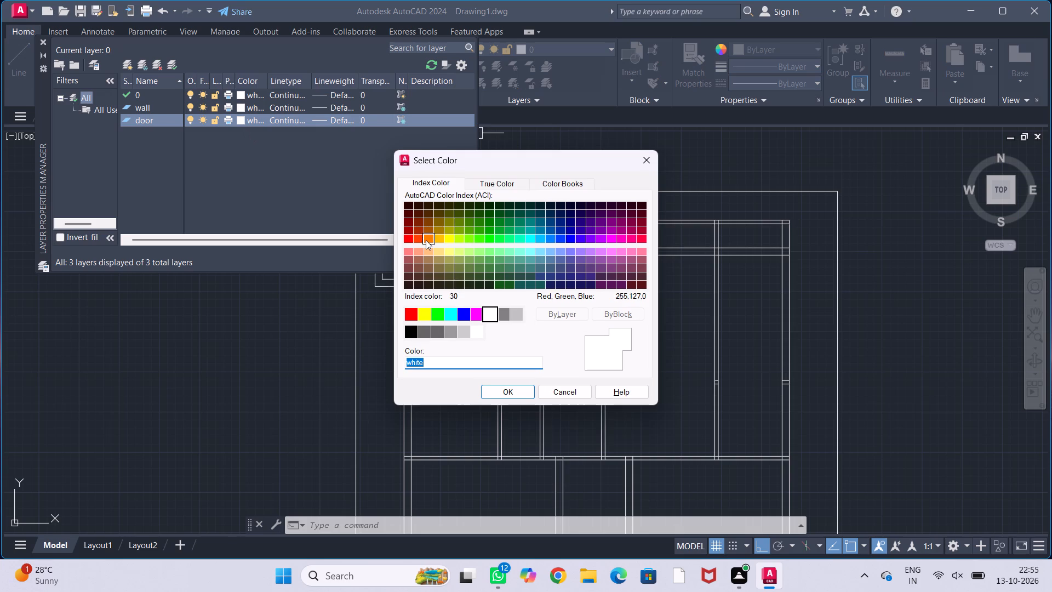
left_click(426, 240)
left_click(520, 395)
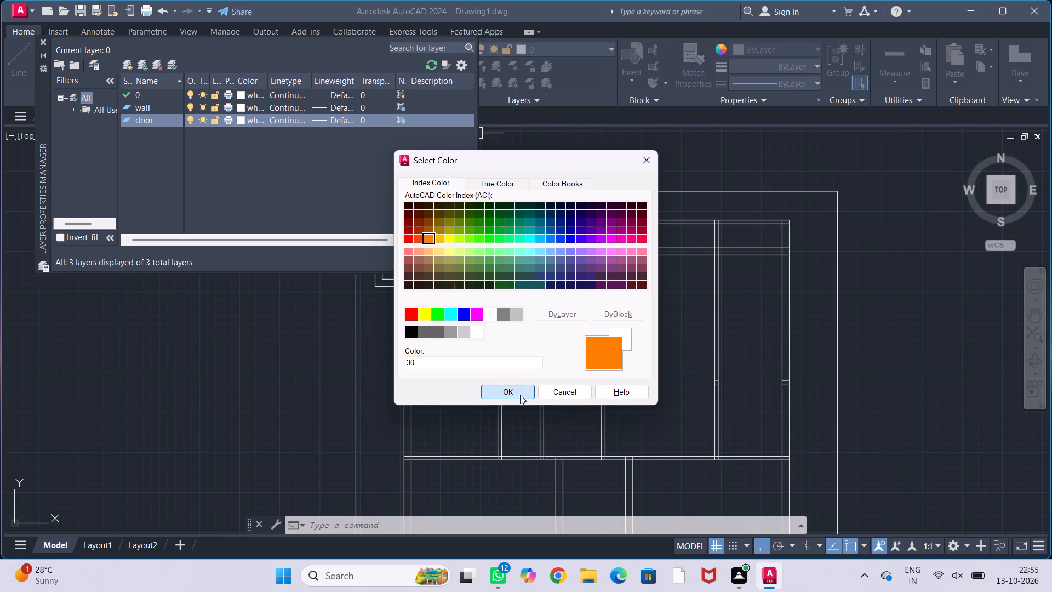
Create a new layer named window, frozen in all viewports, with the green index color 92.
left_click(145, 62)
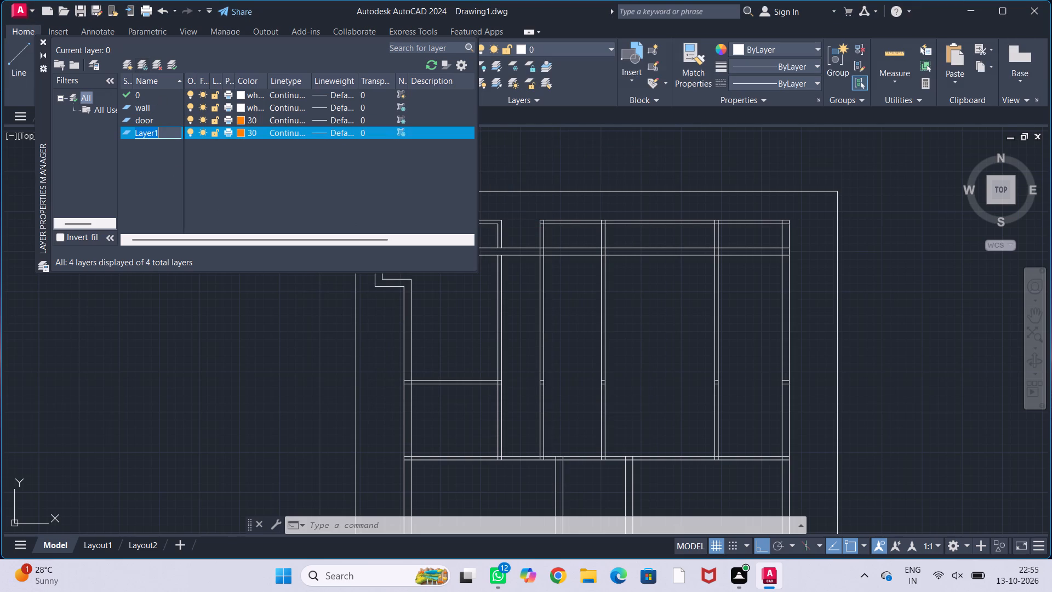
key("BackSpace")
type("window")
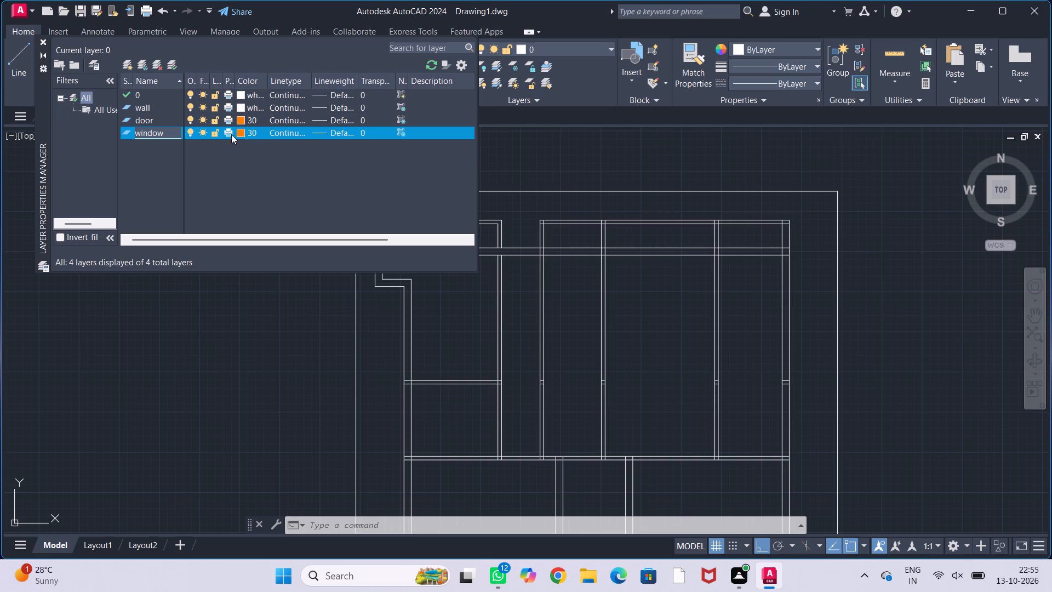
left_click(239, 130)
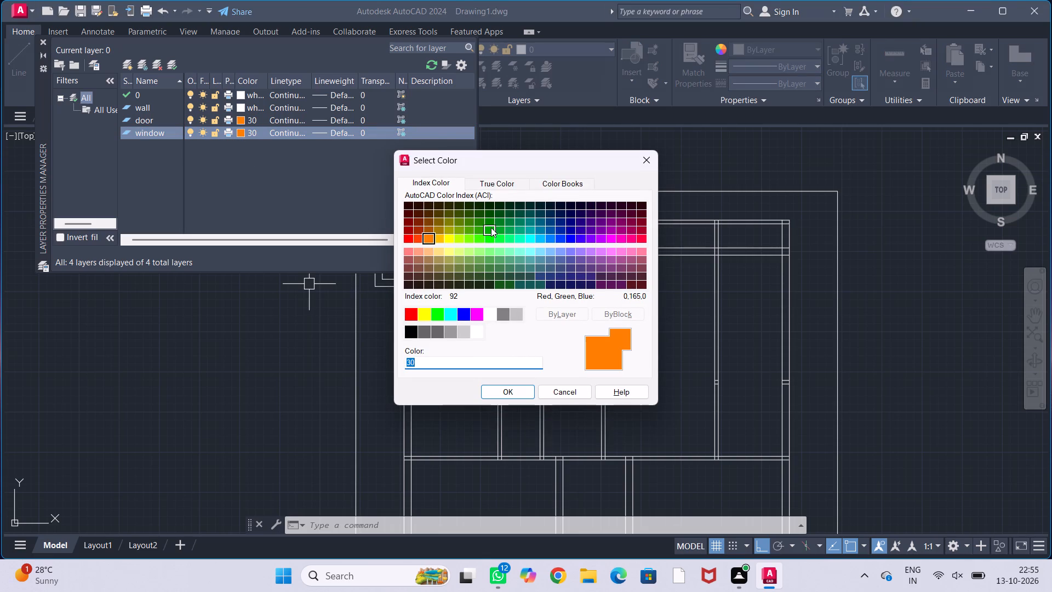
left_click(491, 227)
left_click(528, 393)
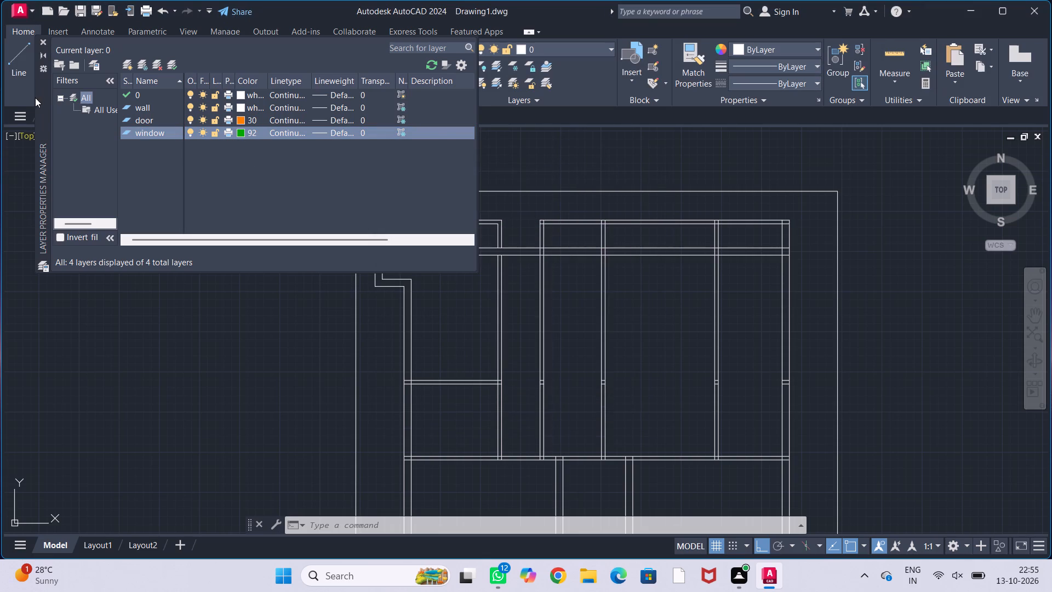
Create a new layer named ventilator, frozen in all viewports, with the magenta index color 210, and close the layer manager.
left_click(138, 64)
key("BackSpace")
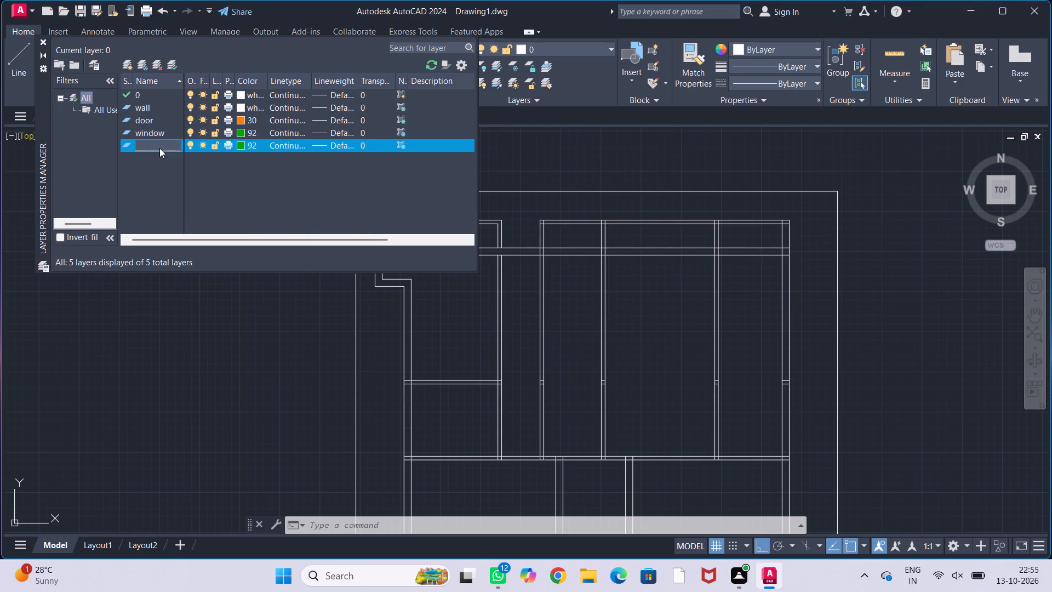
type("ventil")
type("ator")
left_click(238, 143)
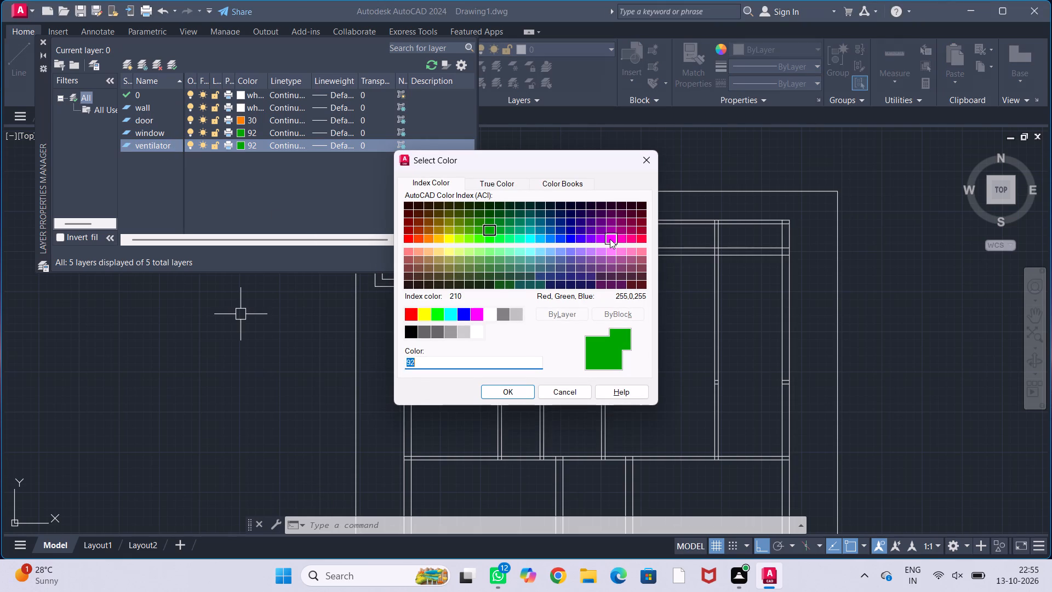
left_click(610, 239)
left_click(492, 388)
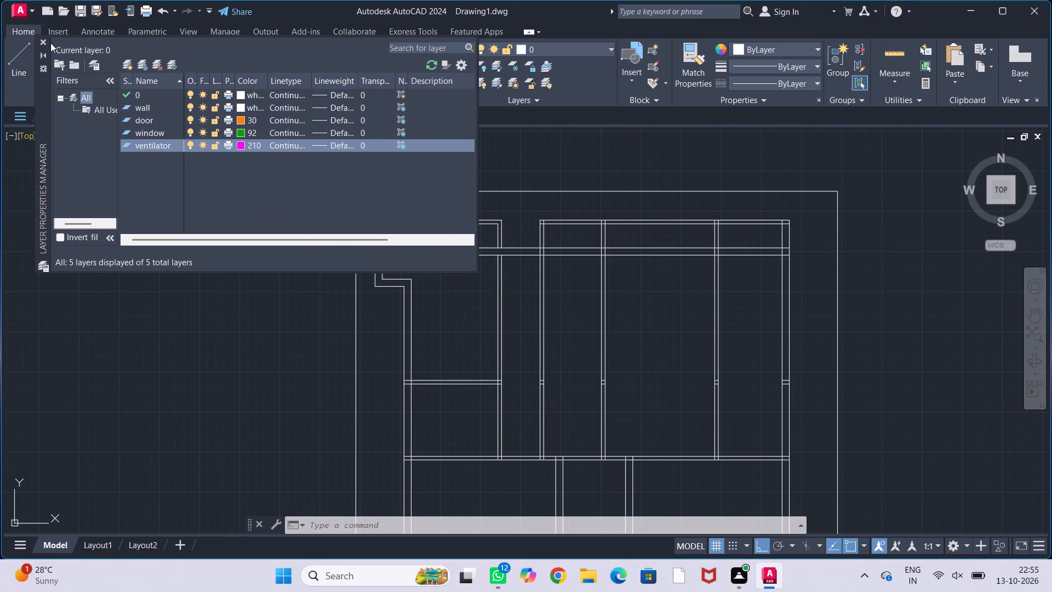
left_click(41, 43)
Assign the whole floor plan, including the plot boundary, to the wall layer.
scroll(481, 159, "down", 1)
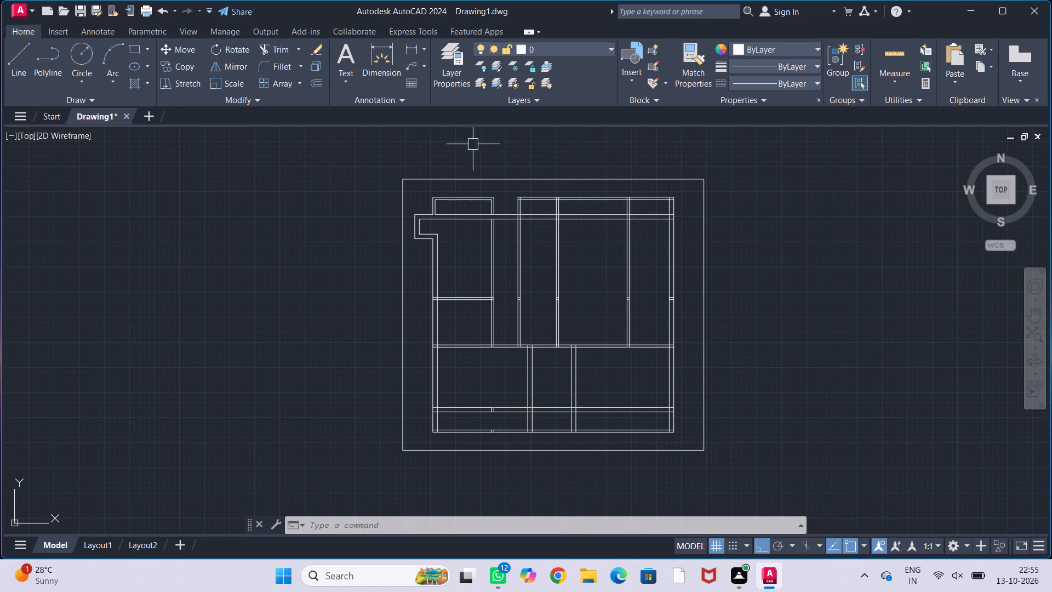
left_click_drag(330, 159, 401, 158)
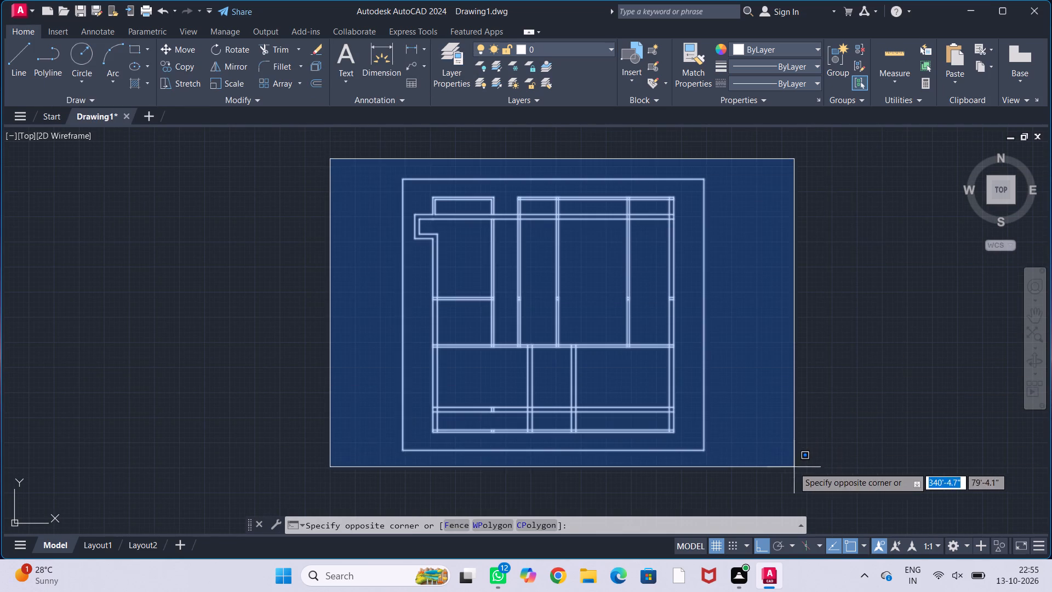
left_click(789, 471)
left_click(568, 44)
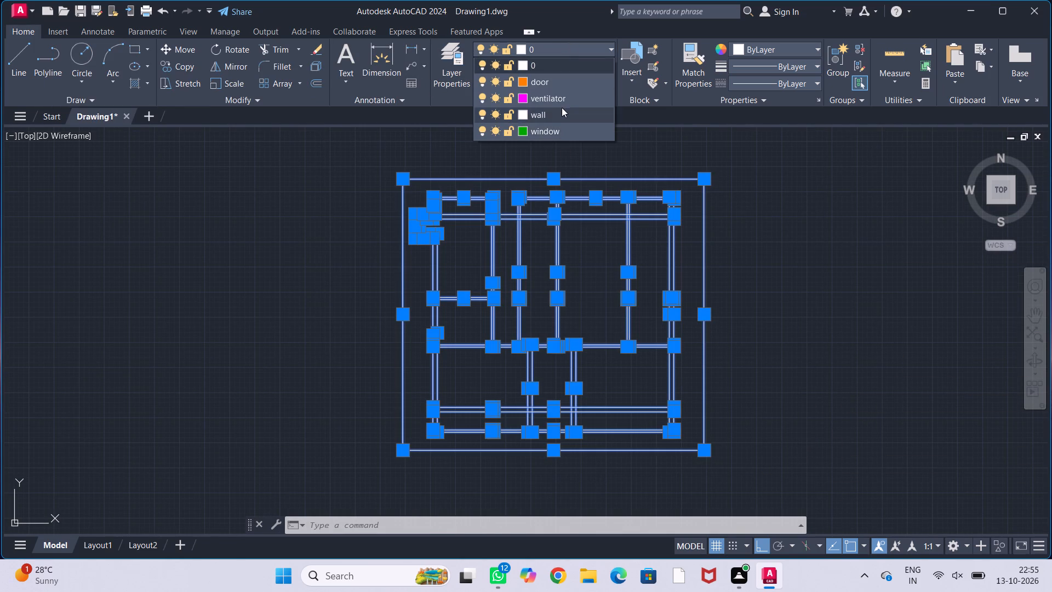
left_click(563, 108)
key("Escape")
key("Escape")
key("Escape")
key("Escape")
Make wall the current layer.
scroll(465, 207, "up", 2)
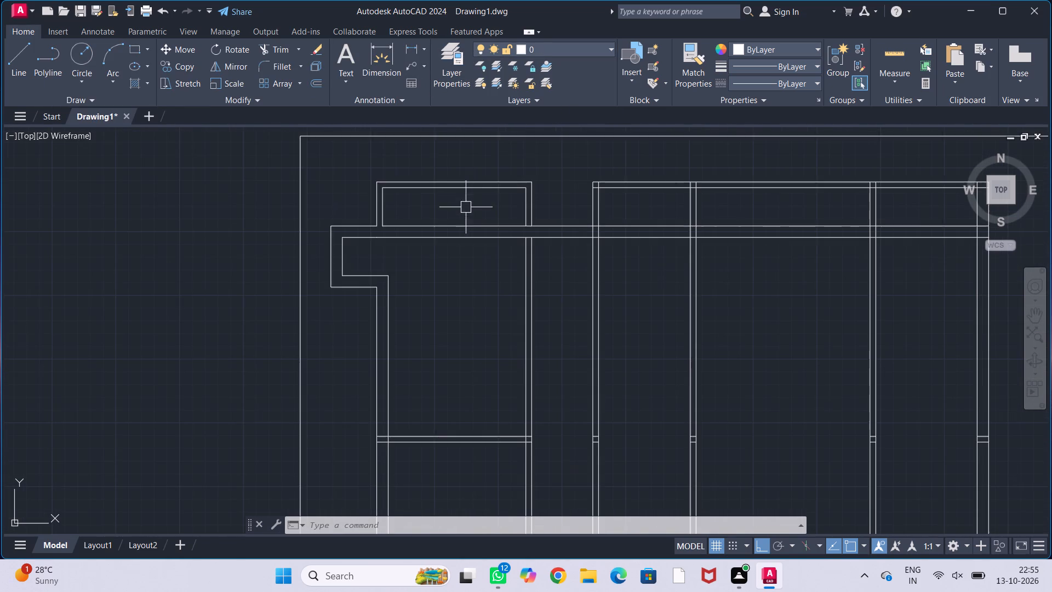
left_click(589, 44)
left_click(584, 113)
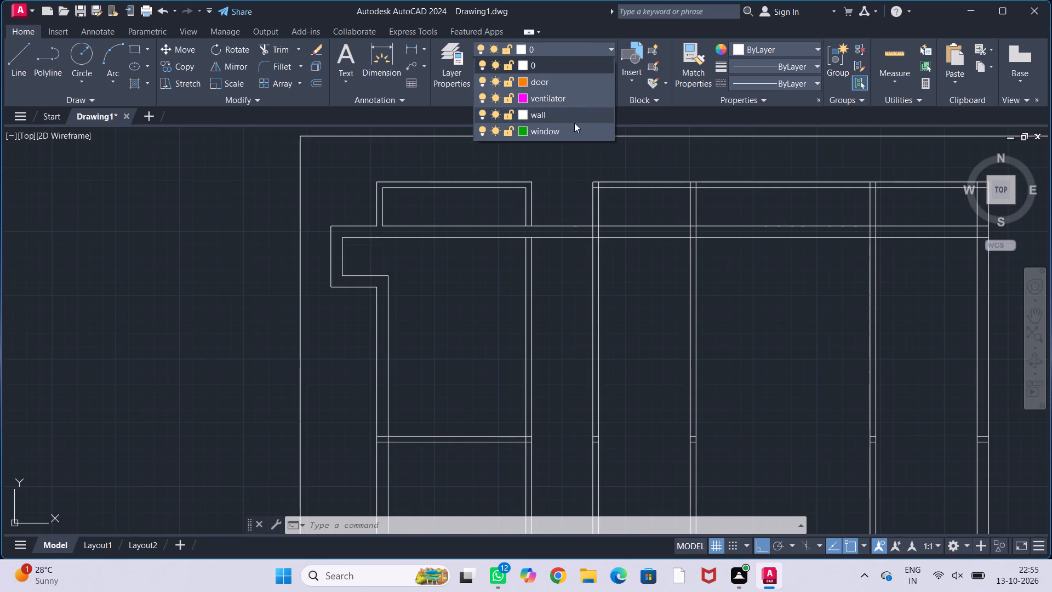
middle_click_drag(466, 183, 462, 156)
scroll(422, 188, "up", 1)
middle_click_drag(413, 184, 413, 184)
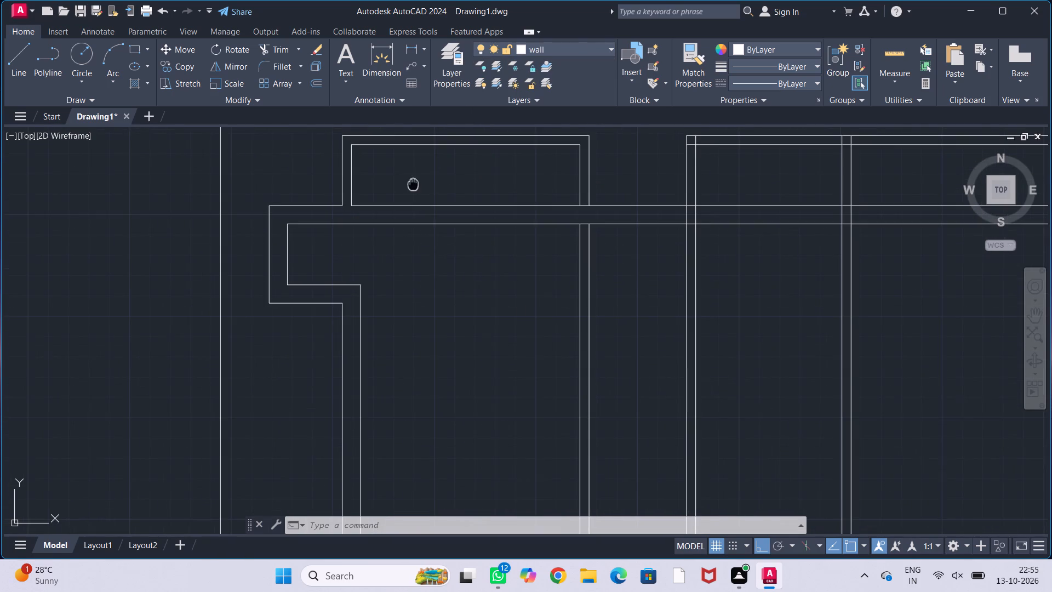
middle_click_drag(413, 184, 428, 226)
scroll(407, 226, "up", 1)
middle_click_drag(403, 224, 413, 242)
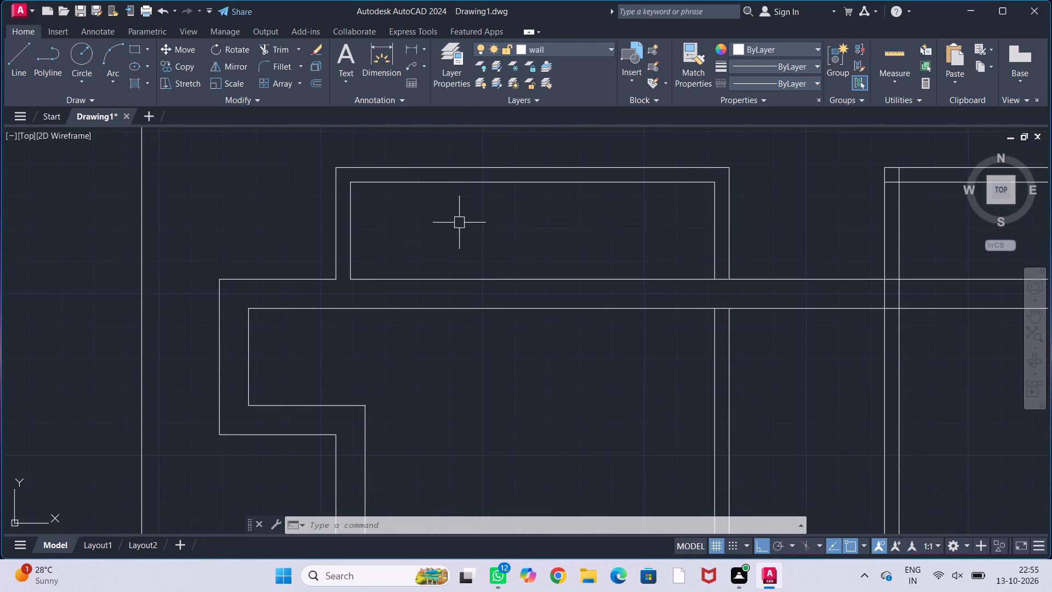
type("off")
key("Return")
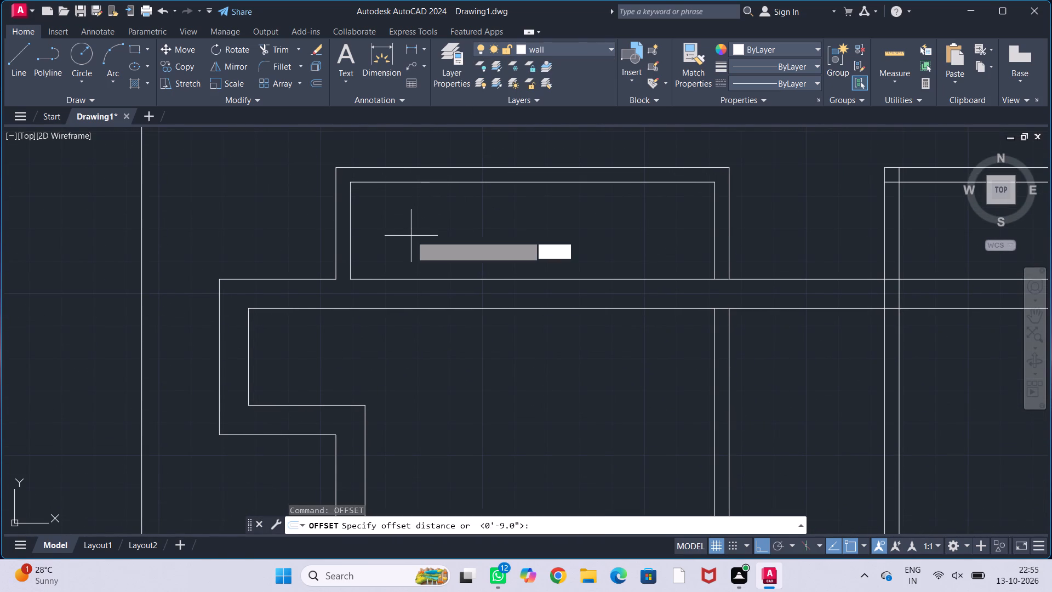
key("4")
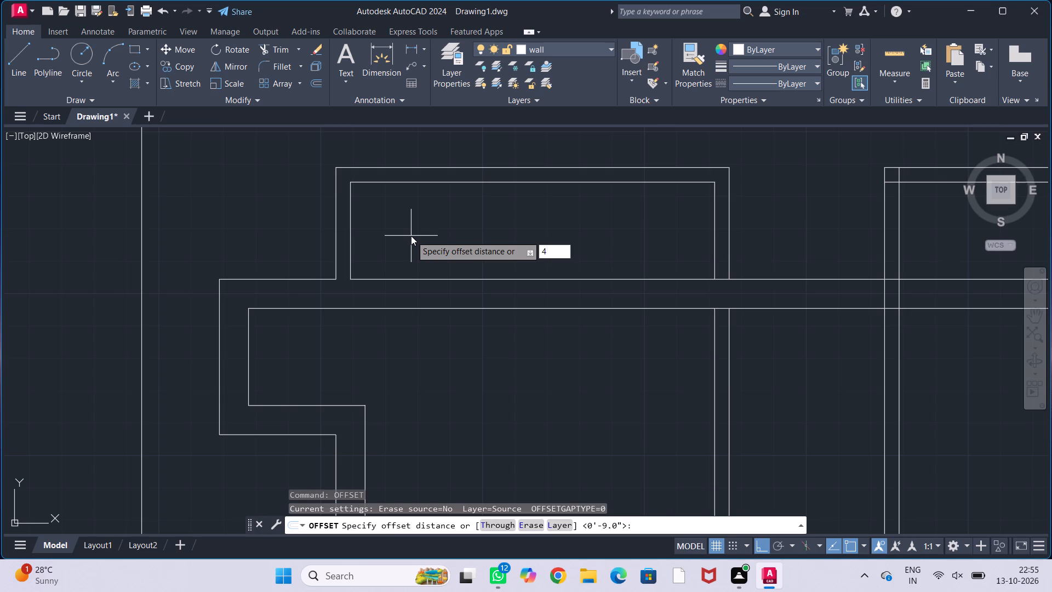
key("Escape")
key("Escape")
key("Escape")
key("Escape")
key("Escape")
Offset the inner left wall line of the small upper-left room 2'6" into the room.
type("off")
key("Return")
type("2'6\"")
key("Return")
left_click(353, 260)
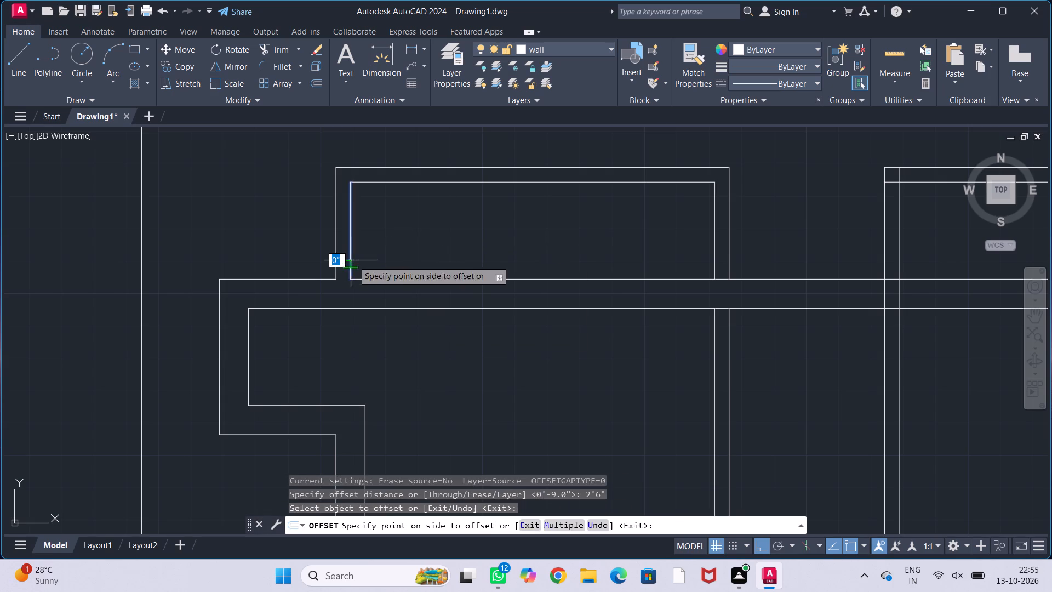
left_click(420, 248)
key("Escape")
key("Escape")
key("Escape")
key("Escape")
key("Escape")
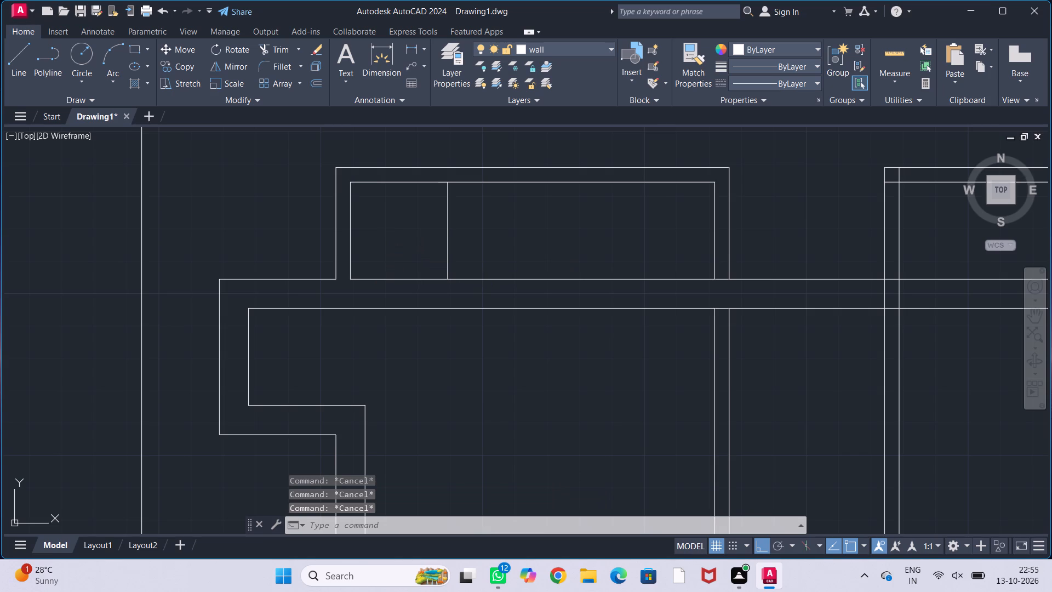
Extend the room's inner left wall line and its offset copy down across the 9" wall below.
type("ex")
key("Return")
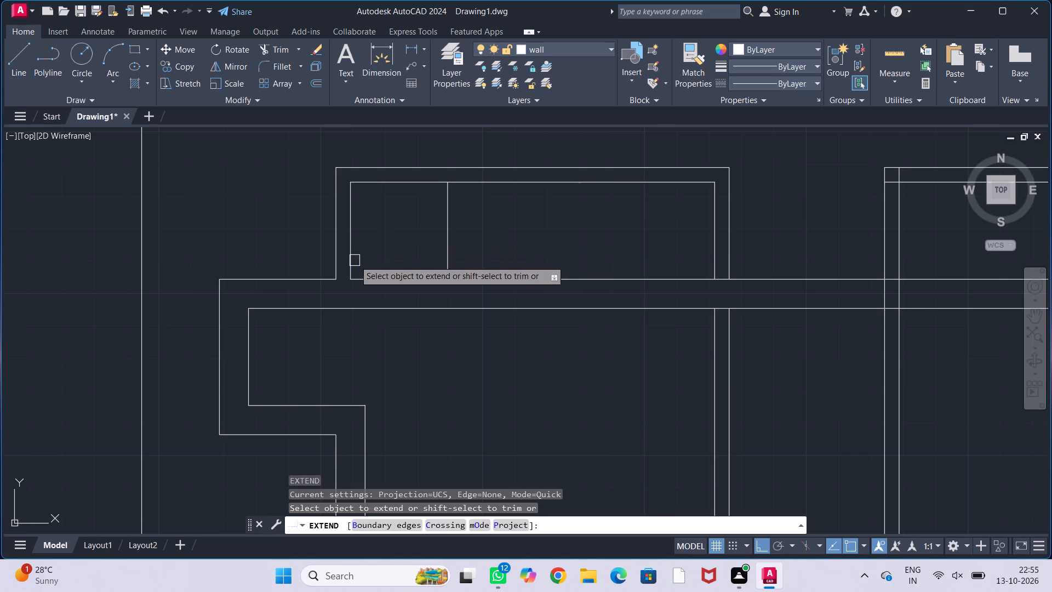
left_click(353, 262)
left_click(444, 256)
key("Escape")
key("Escape")
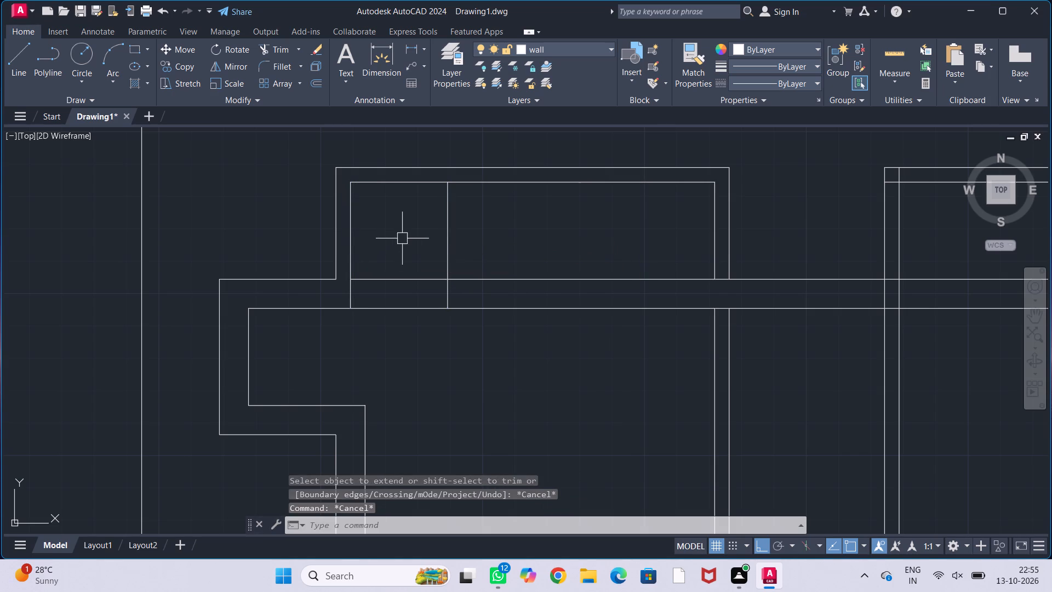
key("Escape")
key("Escape")
key("Escape")
Trim the 9" wall between the two lines into a 2'6" opening and remove the leftover offset line above it.
type("tr")
key("Return")
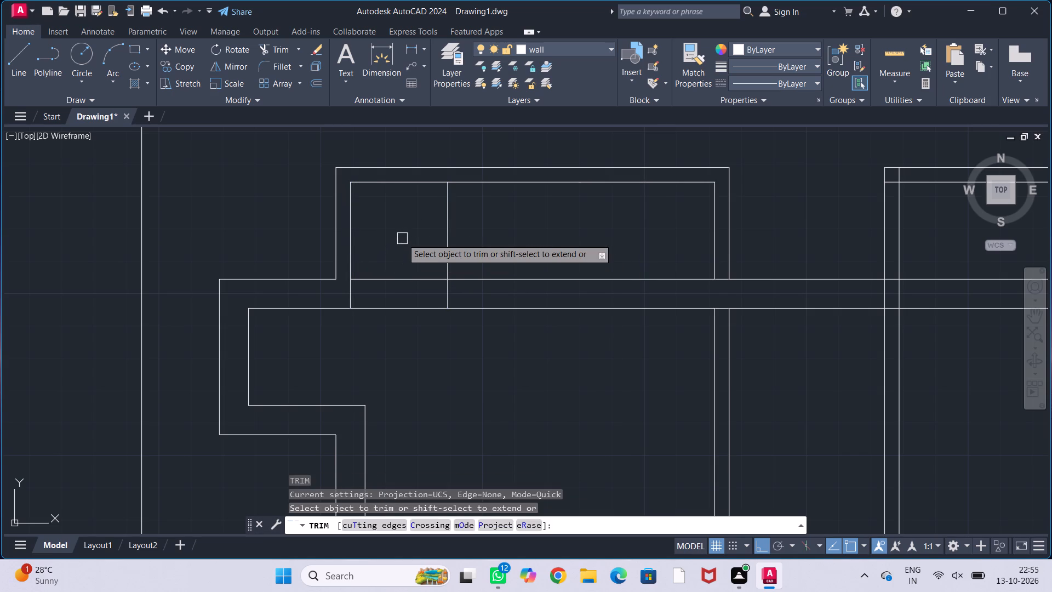
left_click_drag(402, 231, 408, 362)
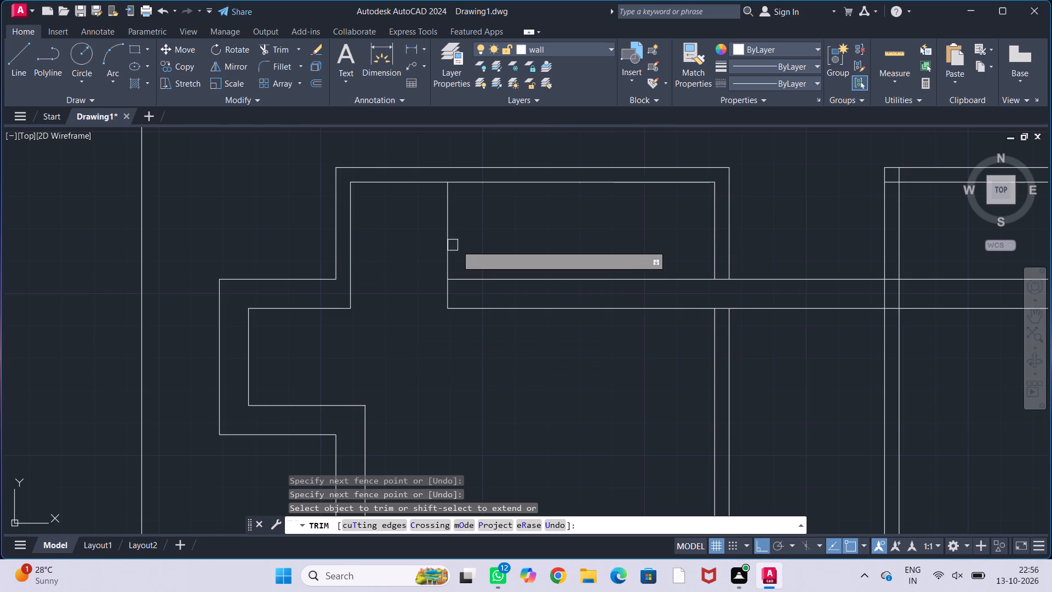
left_click(447, 252)
key("Escape")
key("Escape")
key("Escape")
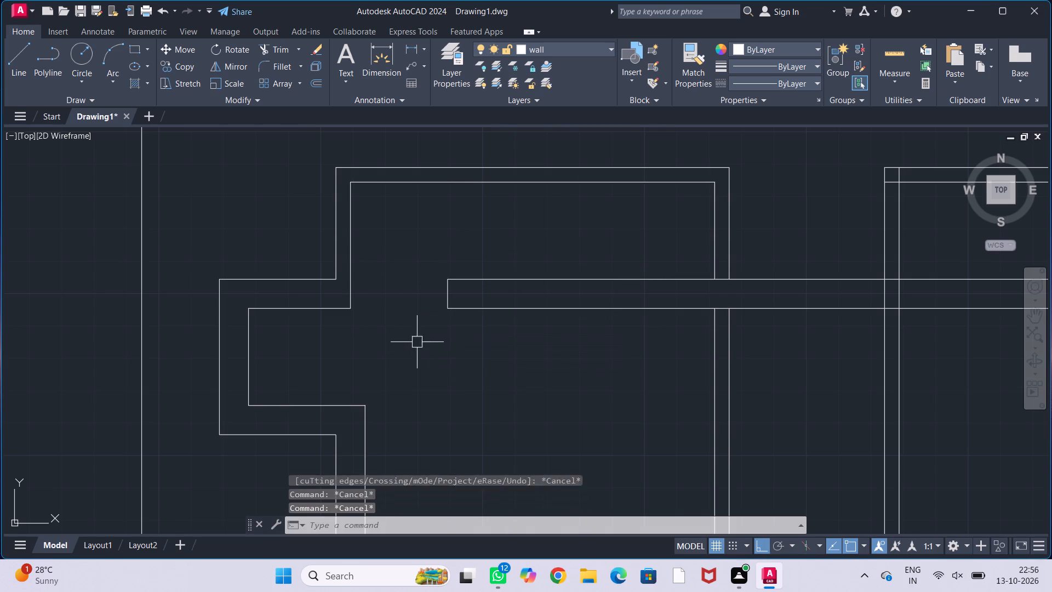
key("Escape")
key("Escape")
Move the left-side projection's two vertical lines and two lower horizontal lines 1' down.
middle_click_drag(465, 378, 398, 351)
scroll(399, 350, "down", 1)
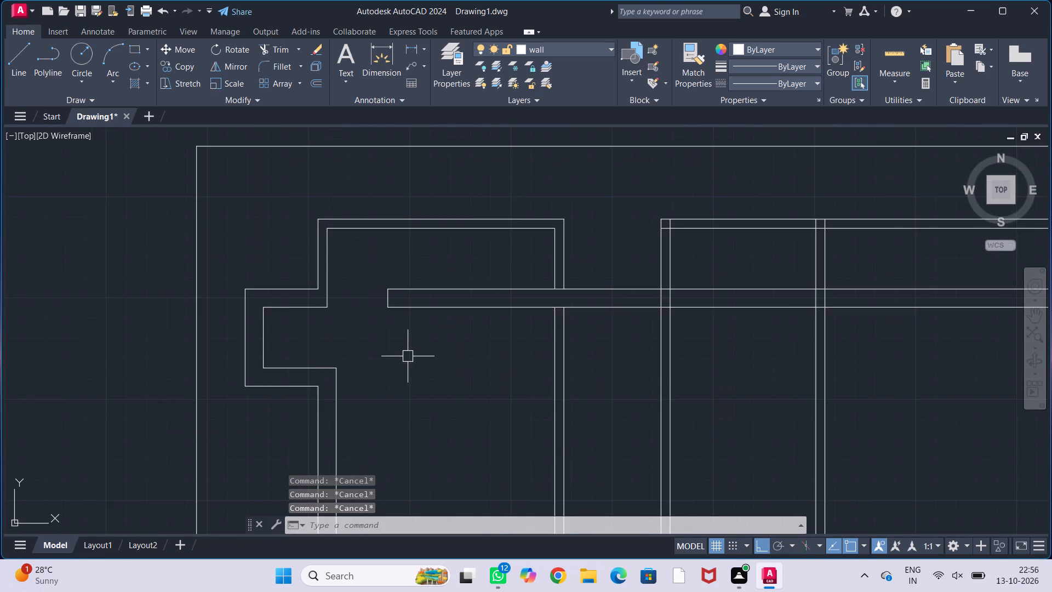
scroll(408, 356, "down", 1)
middle_click_drag(428, 369, 431, 325)
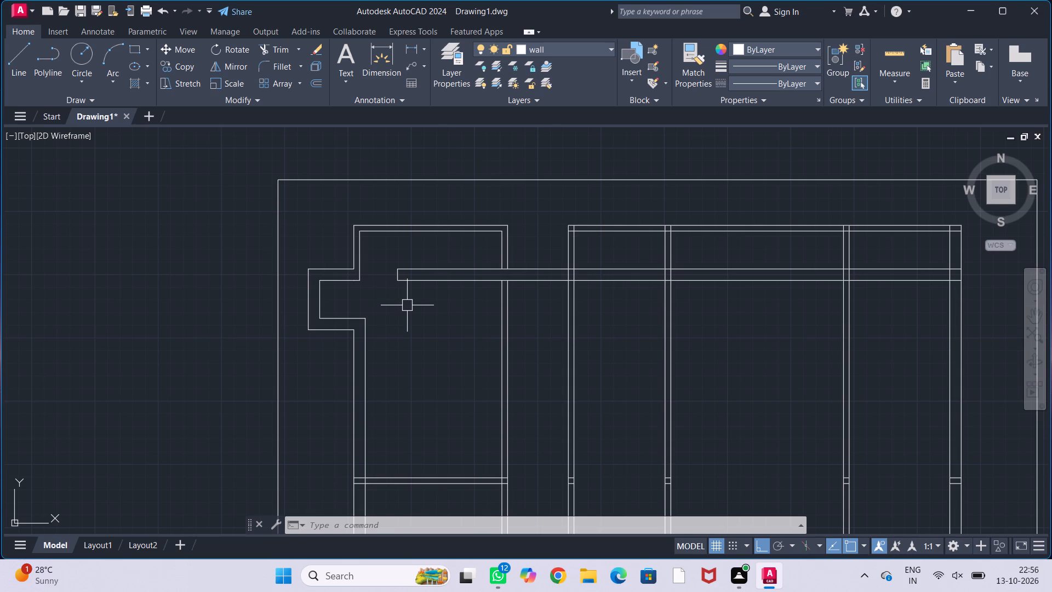
middle_click_drag(411, 305, 398, 295)
middle_click_drag(395, 312, 390, 297)
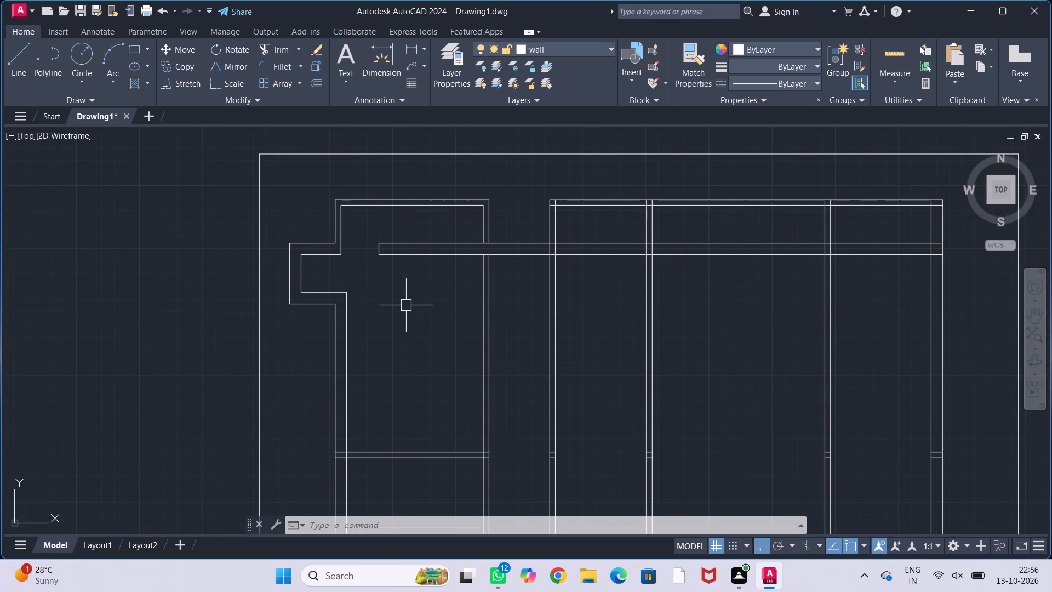
middle_click_drag(388, 318, 397, 304)
scroll(319, 274, "up", 1)
left_click(326, 272)
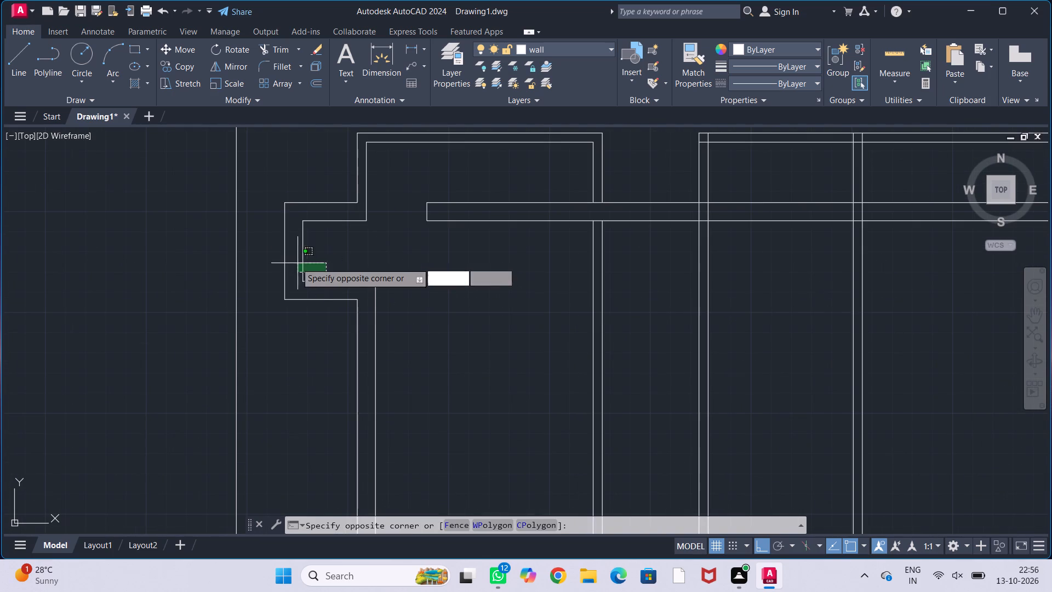
left_click(280, 266)
left_click(327, 323)
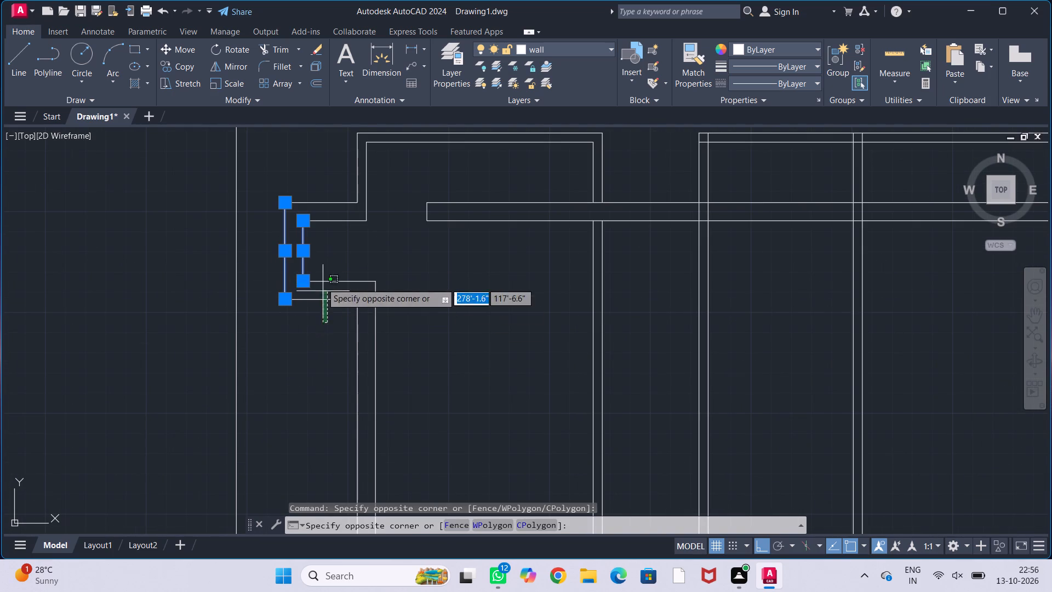
left_click(357, 270)
left_click(344, 312)
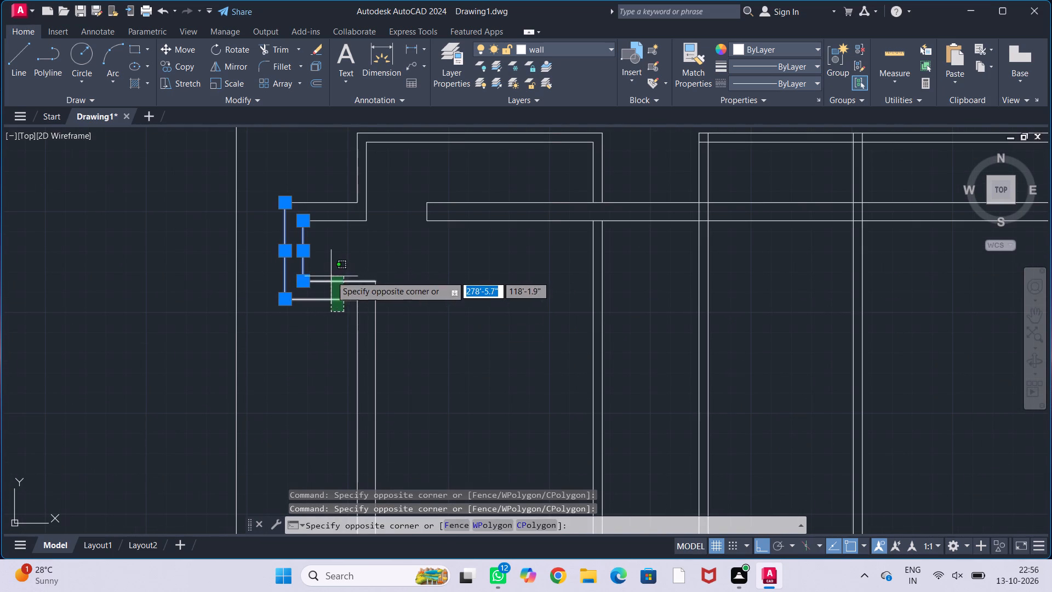
left_click(331, 276)
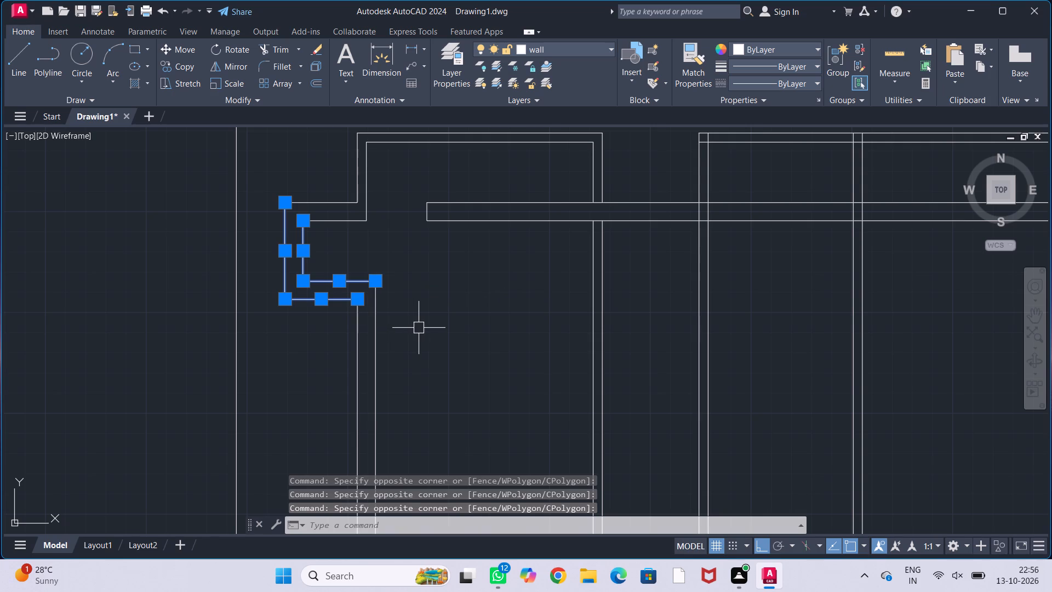
key("m")
key("Return")
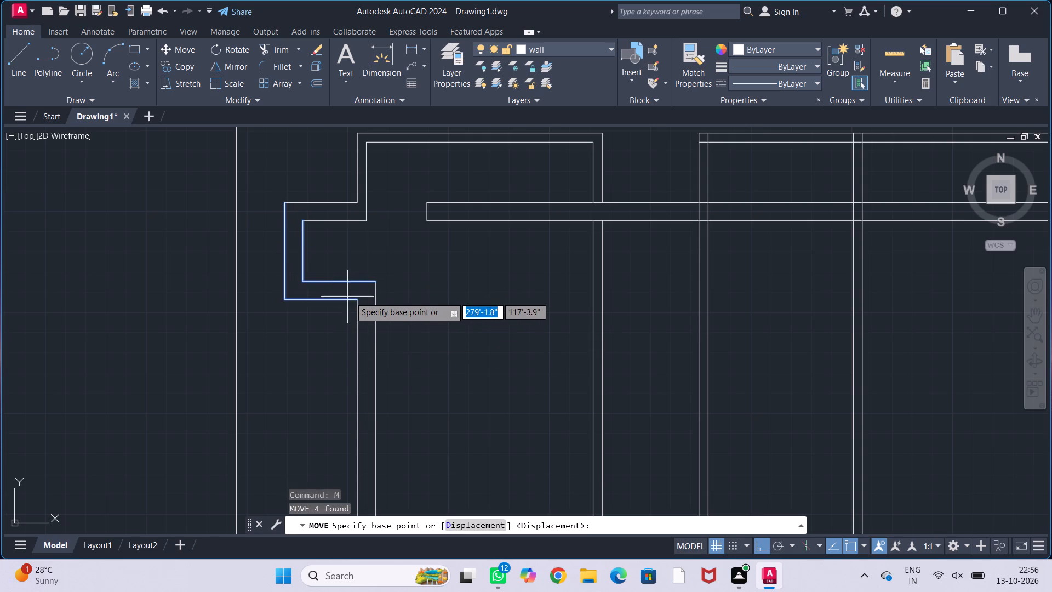
left_click(357, 299)
type("1'")
key("Return")
key("Escape")
key("Escape")
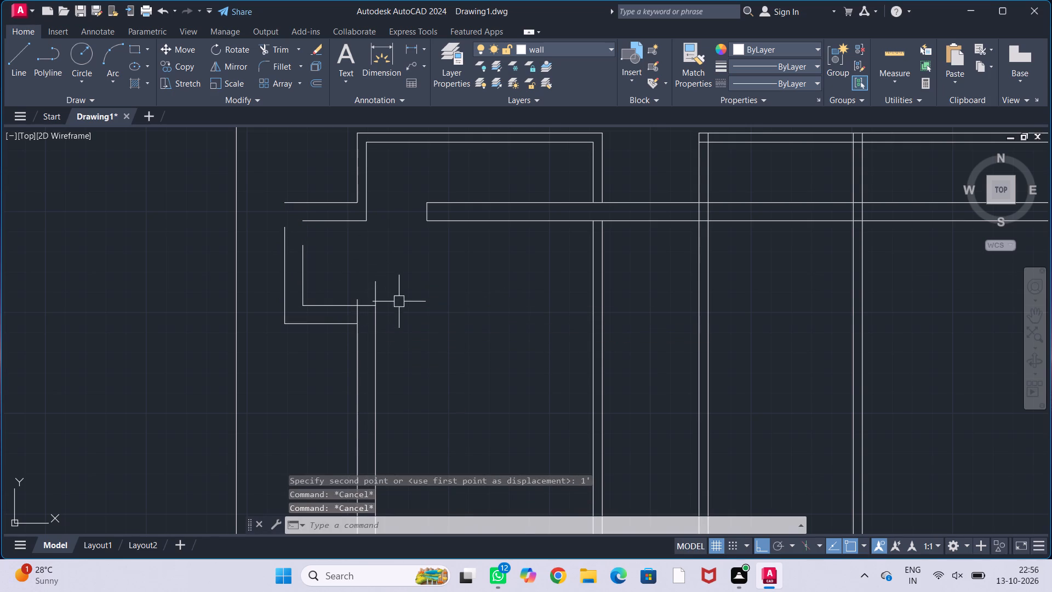
key("Escape")
key("Escape")
Stretch the upper ends of the projection's outer and inner vertical lines up to meet its top wall lines.
middle_click_drag(347, 281, 352, 274)
left_click(289, 264)
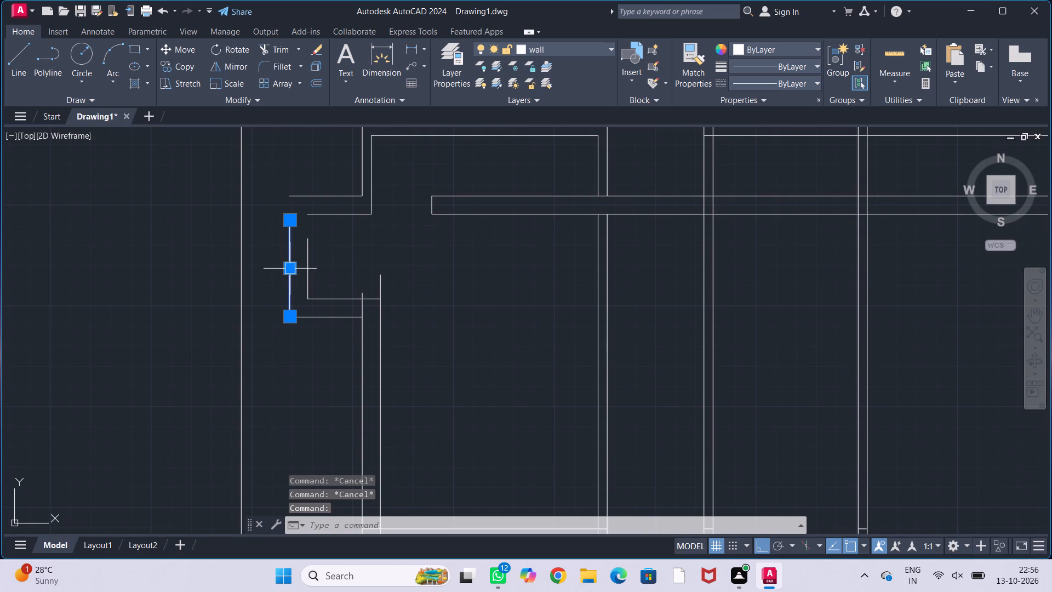
left_click(288, 222)
left_click(285, 198)
key("Escape")
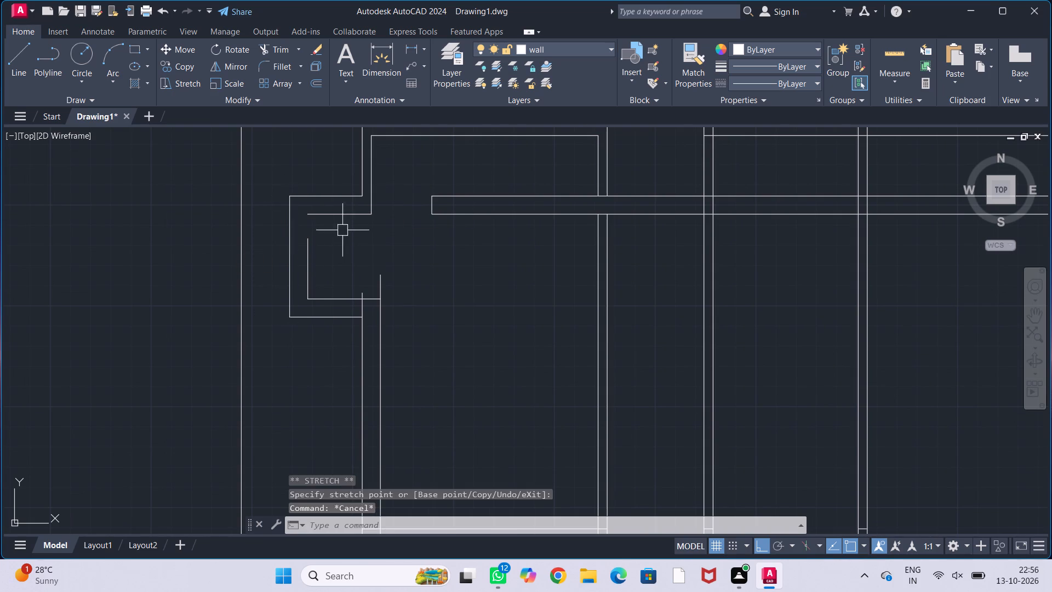
key("Escape")
key("Escape")
left_click(311, 257)
left_click(306, 238)
left_click(306, 215)
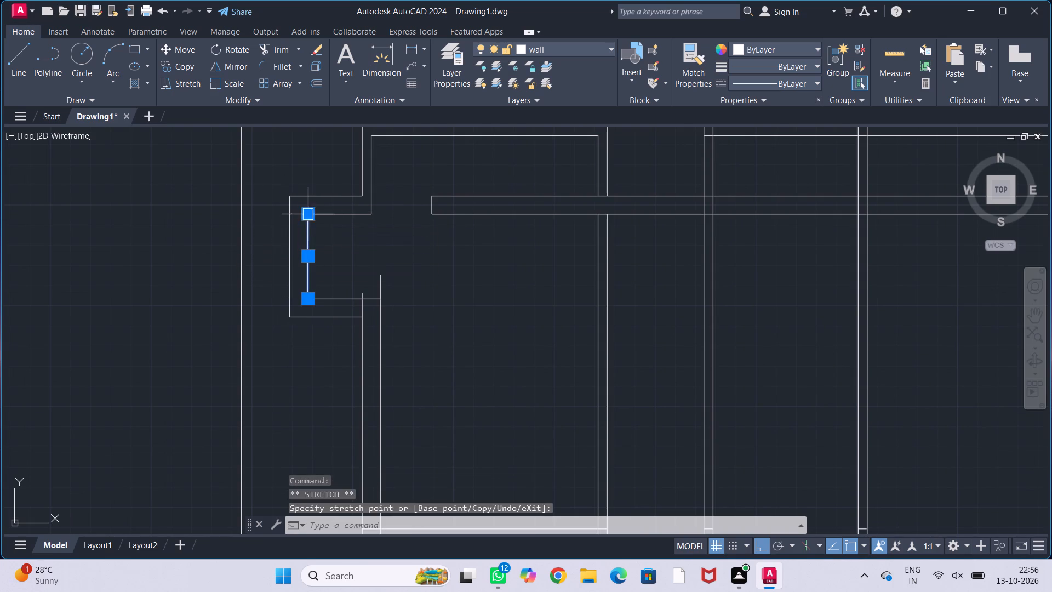
Trim the vertical wall line ends that run past the bottom lines of the left-side projection to open its lower side.
key("Escape")
key("Escape")
key("Escape")
key("Escape")
type("tr")
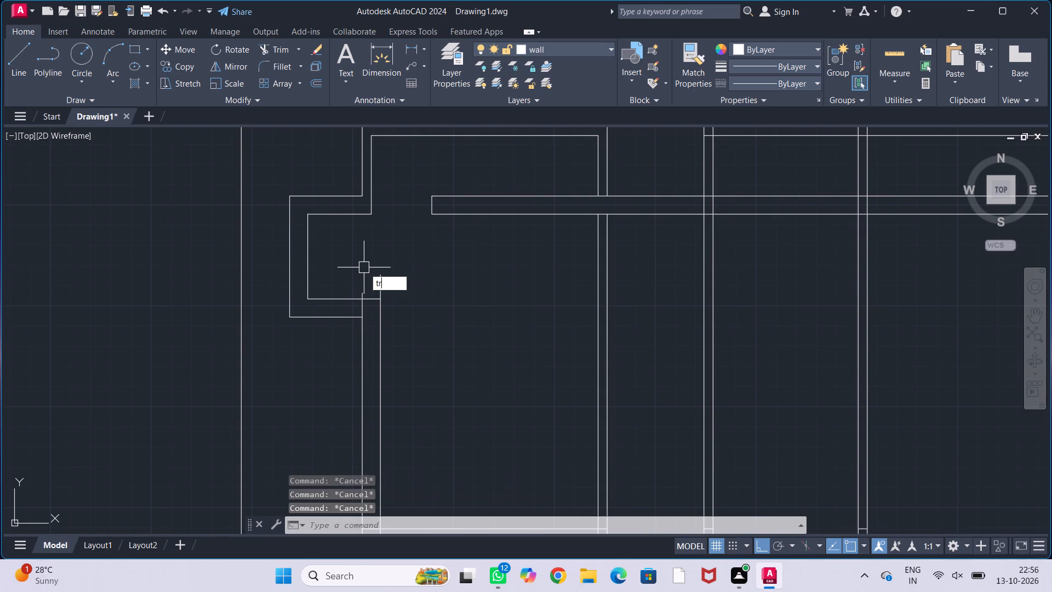
key("Return")
left_click(364, 288)
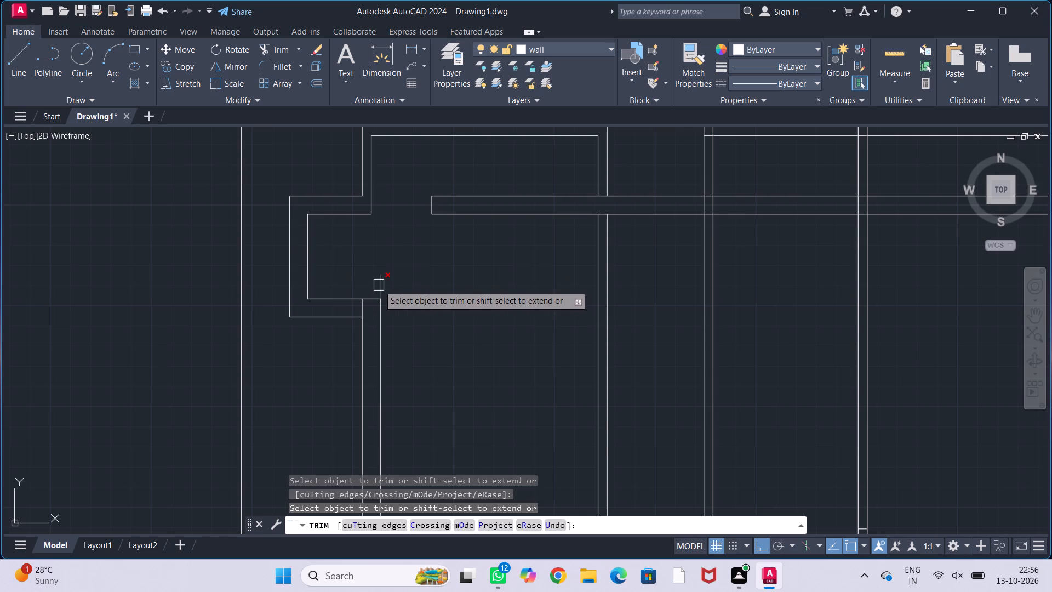
left_click(379, 285)
left_click(362, 306)
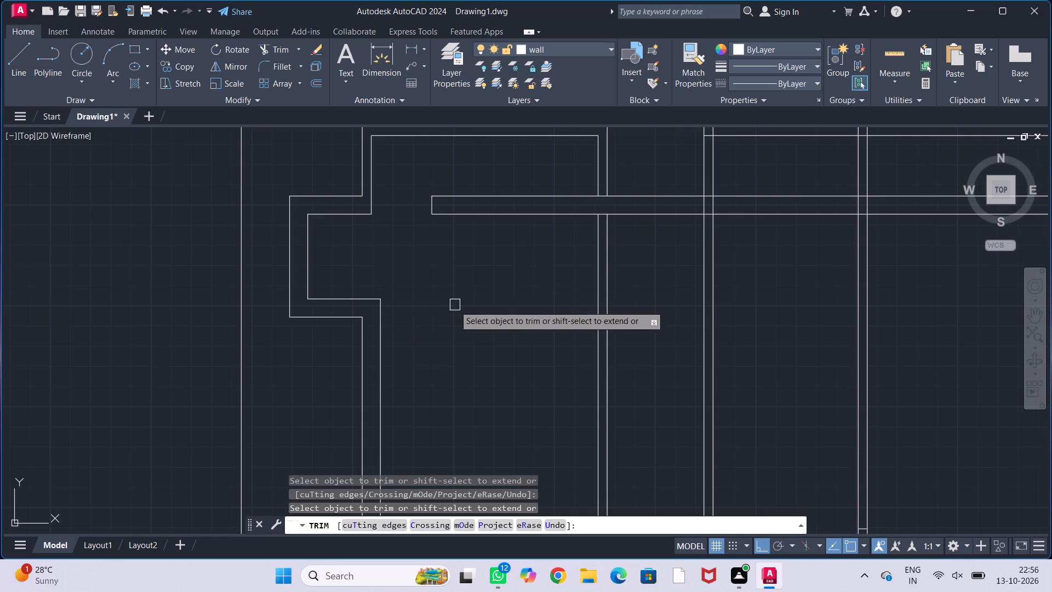
key("Escape")
key("Escape")
key("Escape")
key("Escape")
key("Escape")
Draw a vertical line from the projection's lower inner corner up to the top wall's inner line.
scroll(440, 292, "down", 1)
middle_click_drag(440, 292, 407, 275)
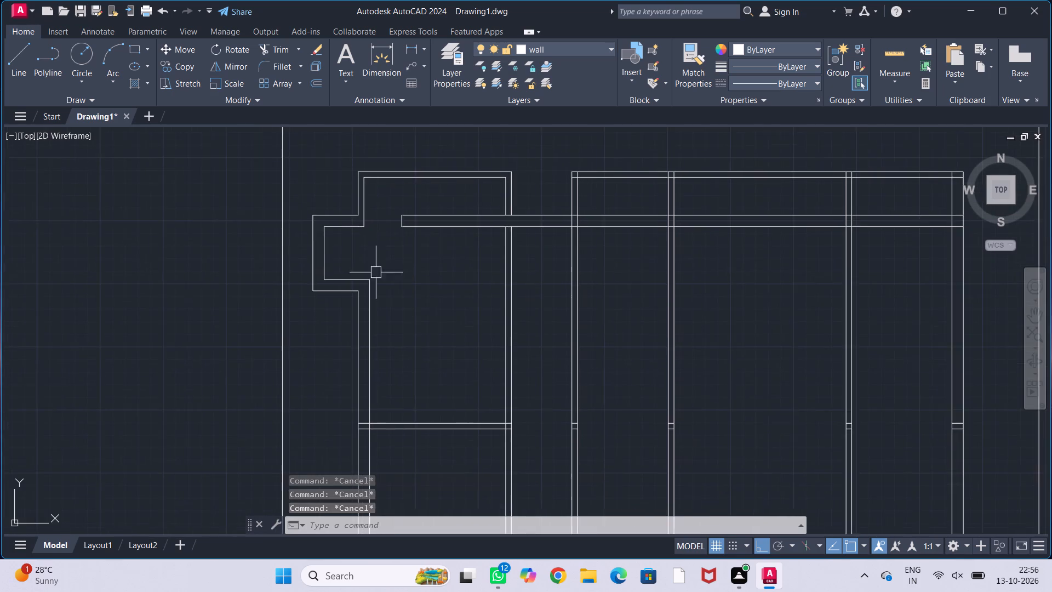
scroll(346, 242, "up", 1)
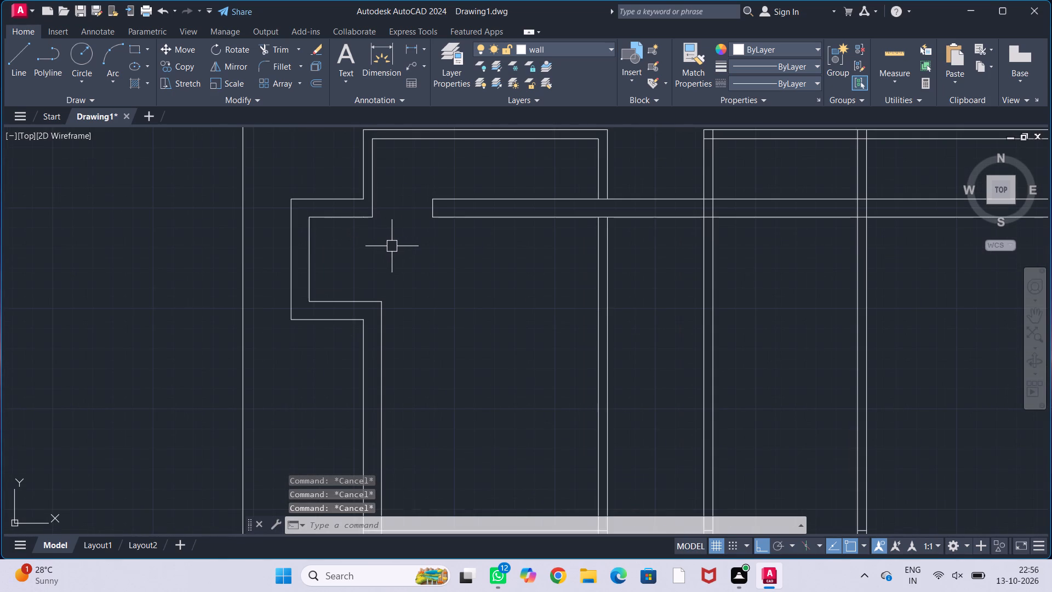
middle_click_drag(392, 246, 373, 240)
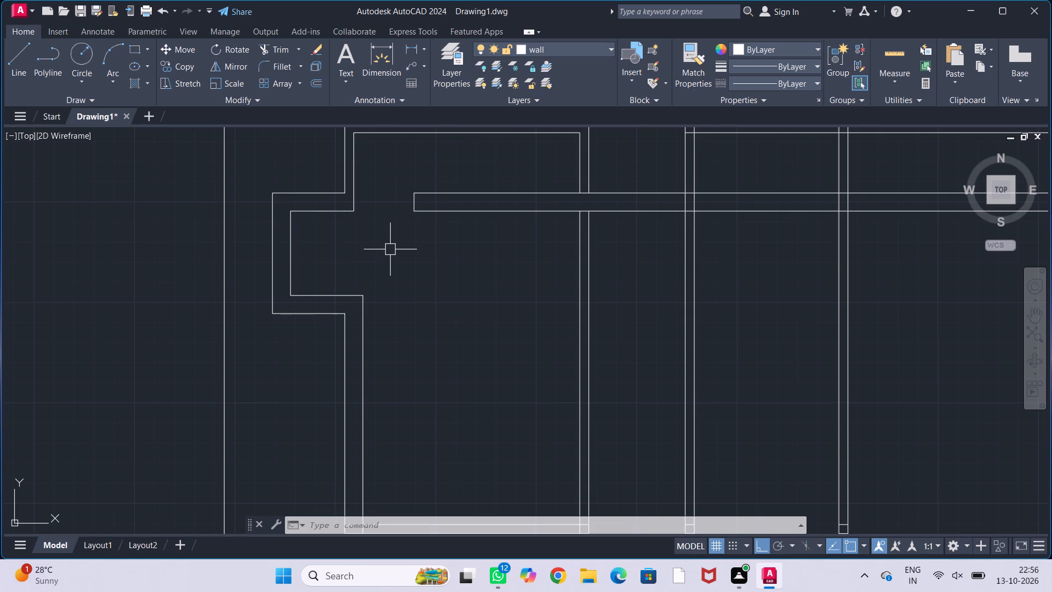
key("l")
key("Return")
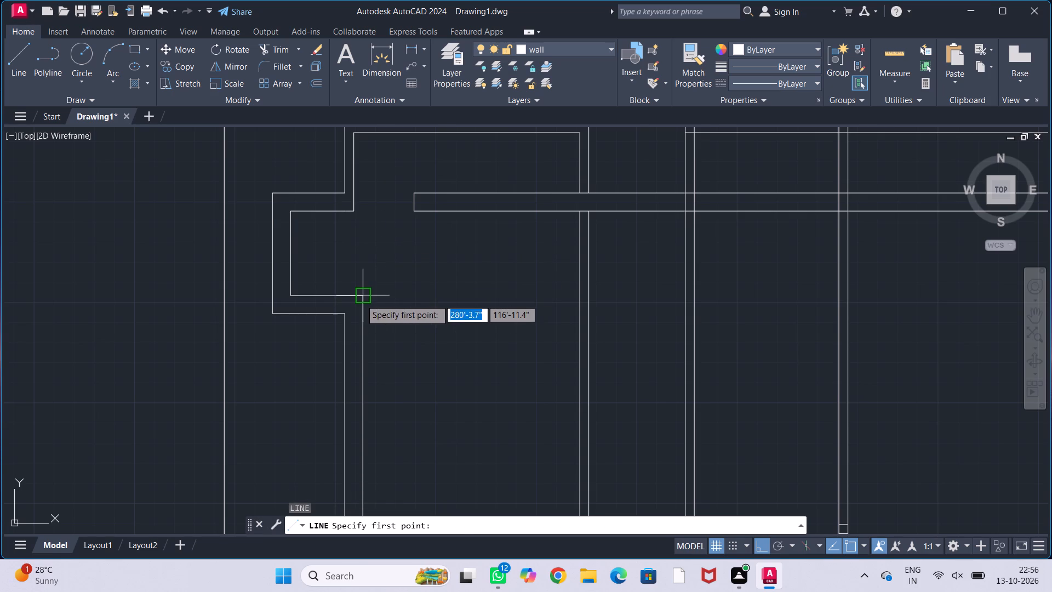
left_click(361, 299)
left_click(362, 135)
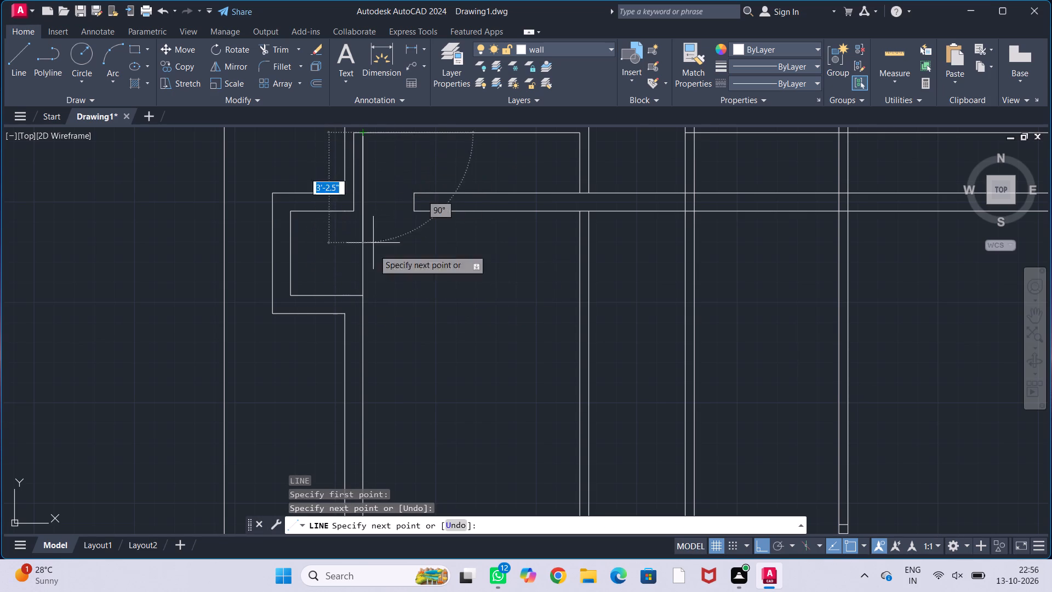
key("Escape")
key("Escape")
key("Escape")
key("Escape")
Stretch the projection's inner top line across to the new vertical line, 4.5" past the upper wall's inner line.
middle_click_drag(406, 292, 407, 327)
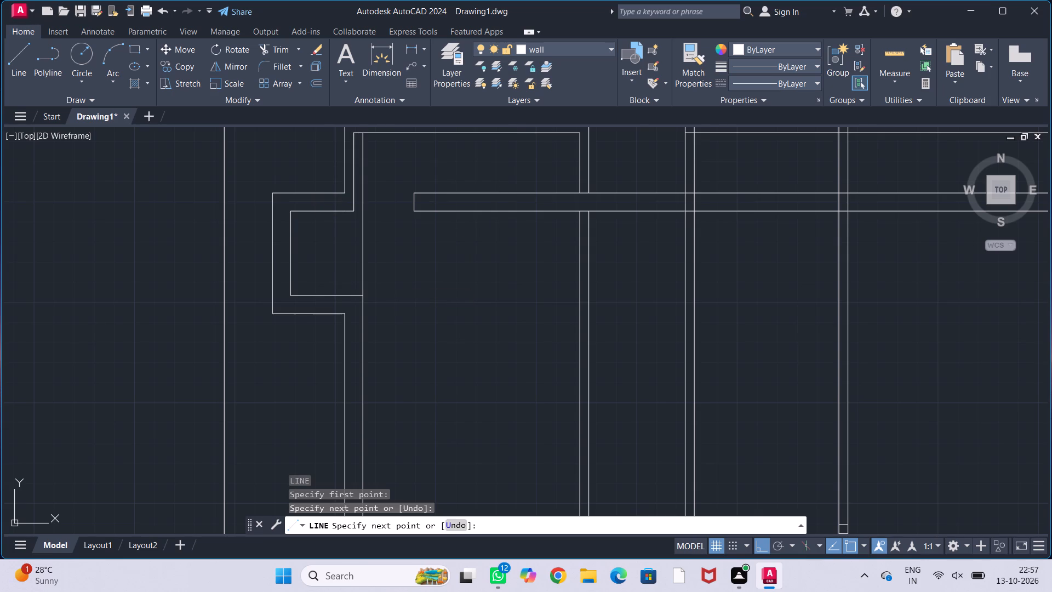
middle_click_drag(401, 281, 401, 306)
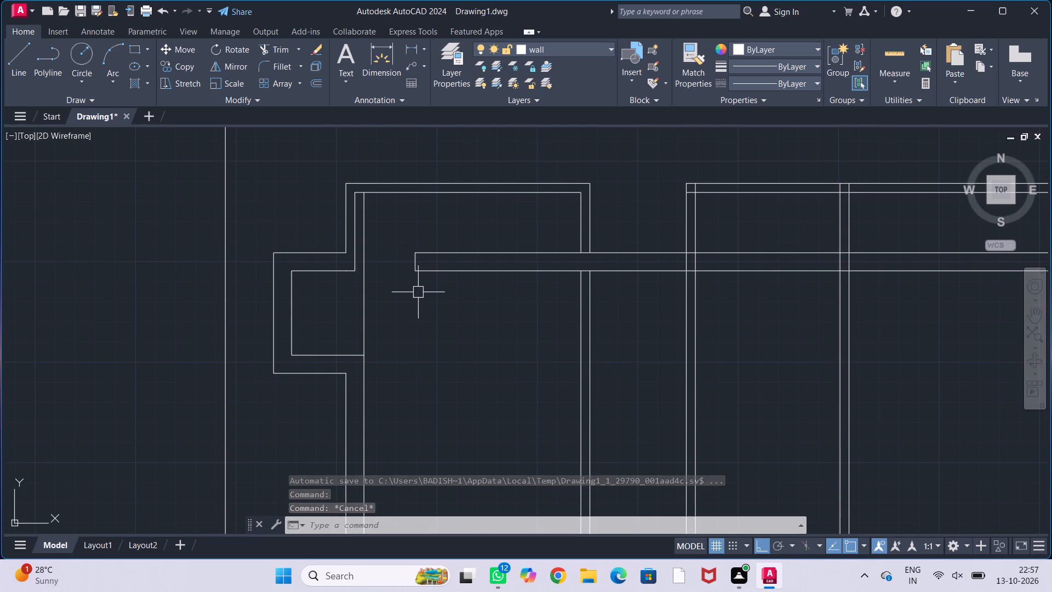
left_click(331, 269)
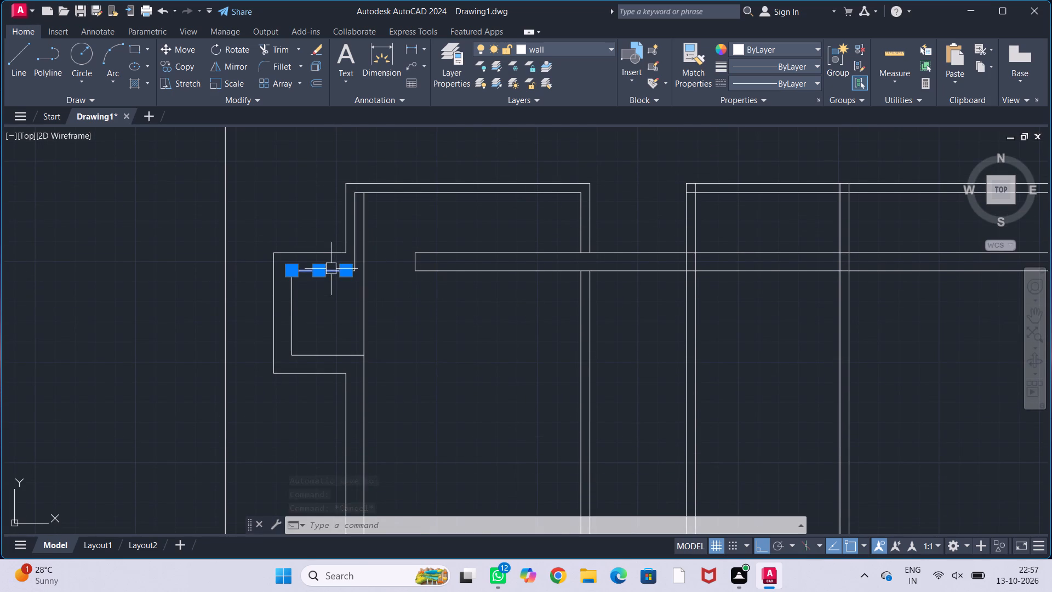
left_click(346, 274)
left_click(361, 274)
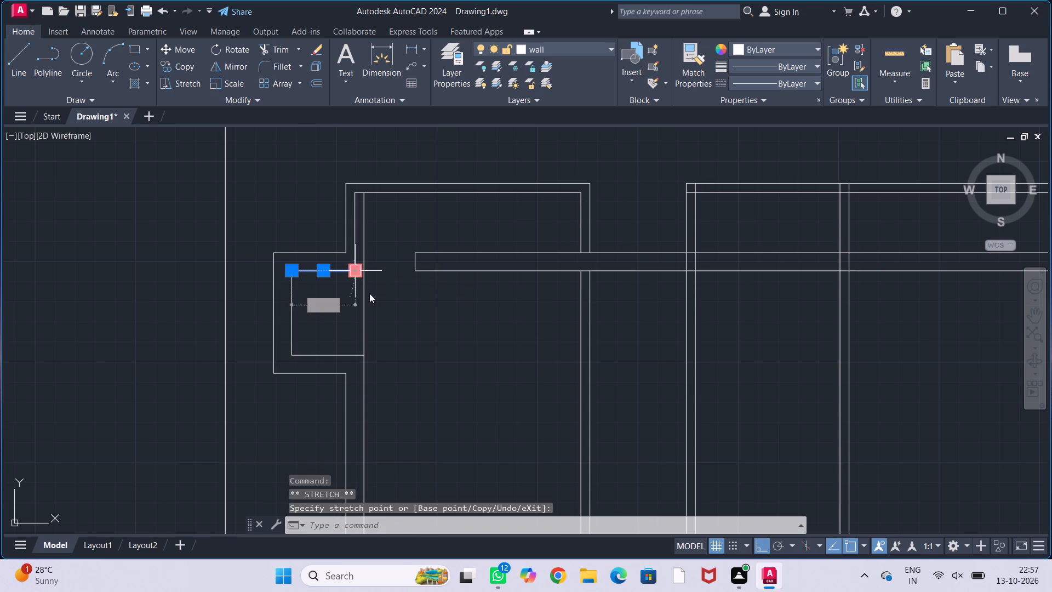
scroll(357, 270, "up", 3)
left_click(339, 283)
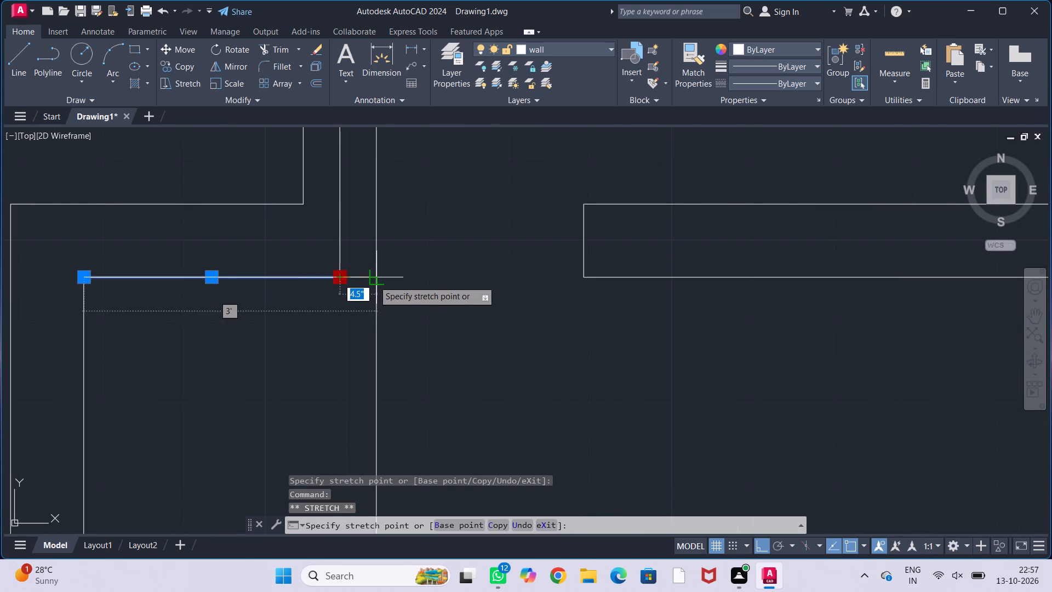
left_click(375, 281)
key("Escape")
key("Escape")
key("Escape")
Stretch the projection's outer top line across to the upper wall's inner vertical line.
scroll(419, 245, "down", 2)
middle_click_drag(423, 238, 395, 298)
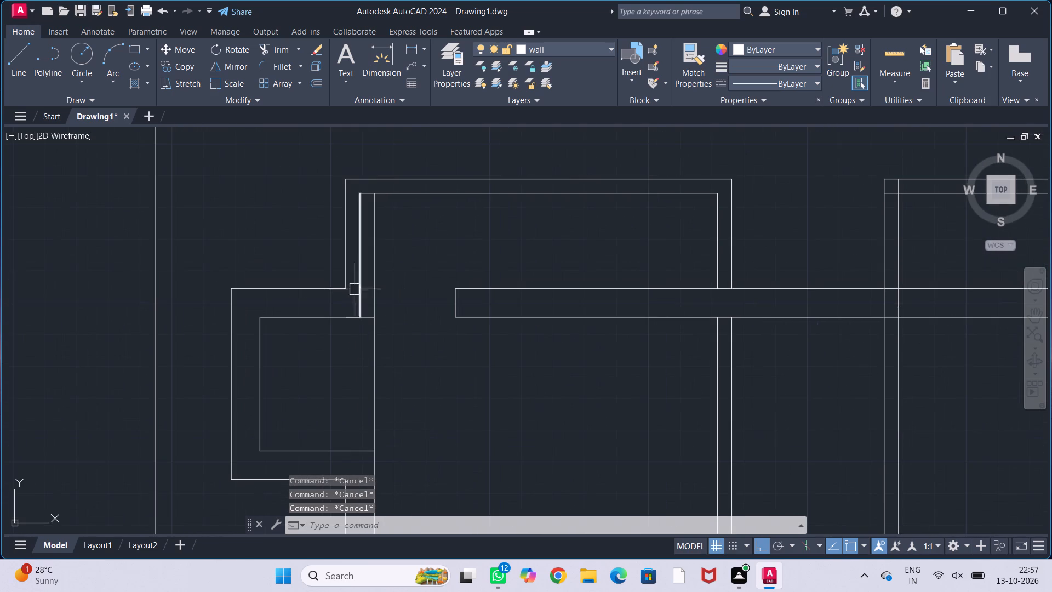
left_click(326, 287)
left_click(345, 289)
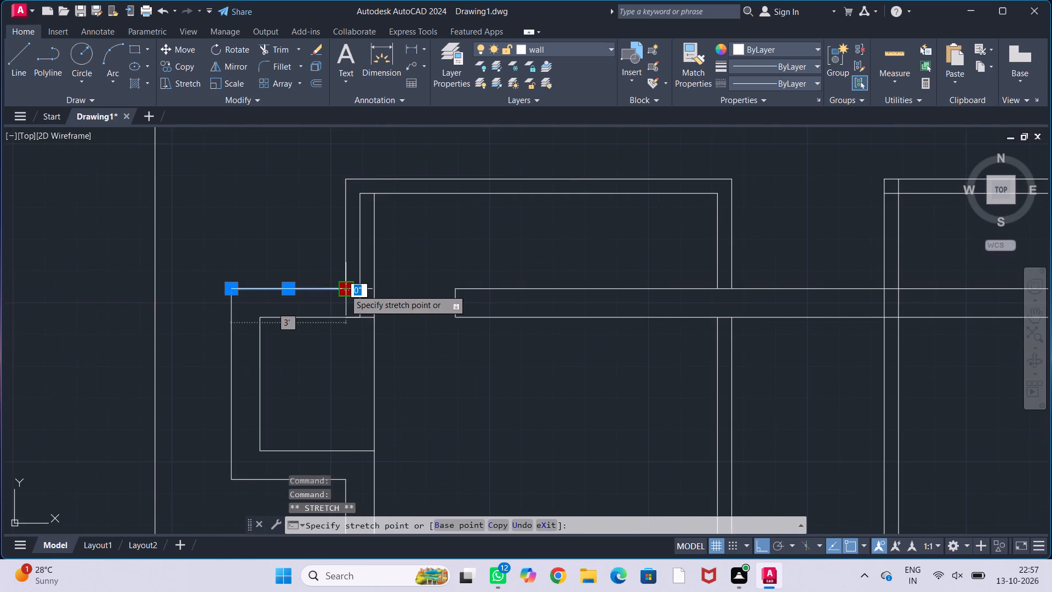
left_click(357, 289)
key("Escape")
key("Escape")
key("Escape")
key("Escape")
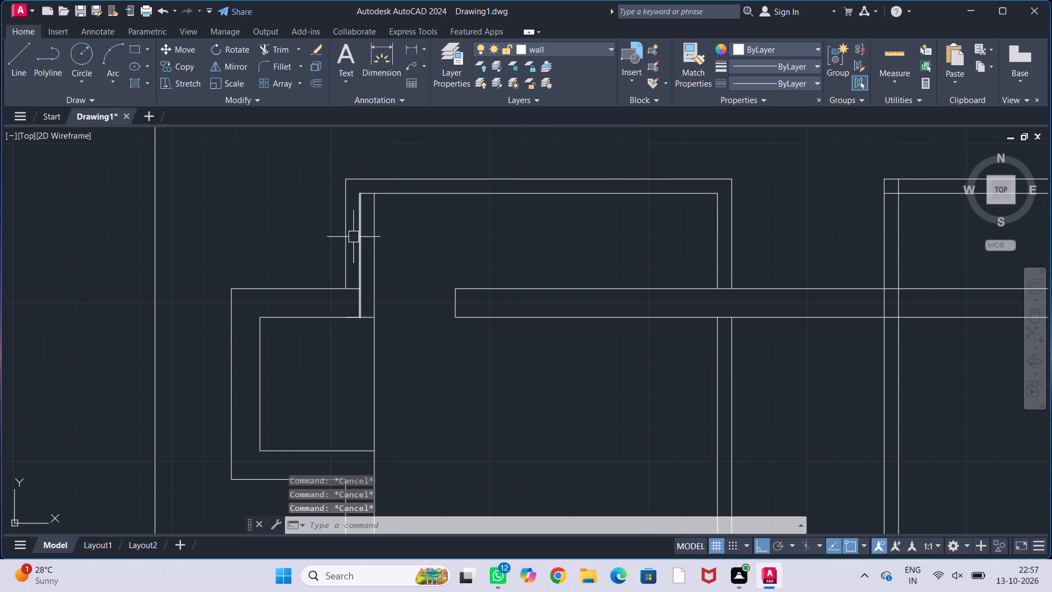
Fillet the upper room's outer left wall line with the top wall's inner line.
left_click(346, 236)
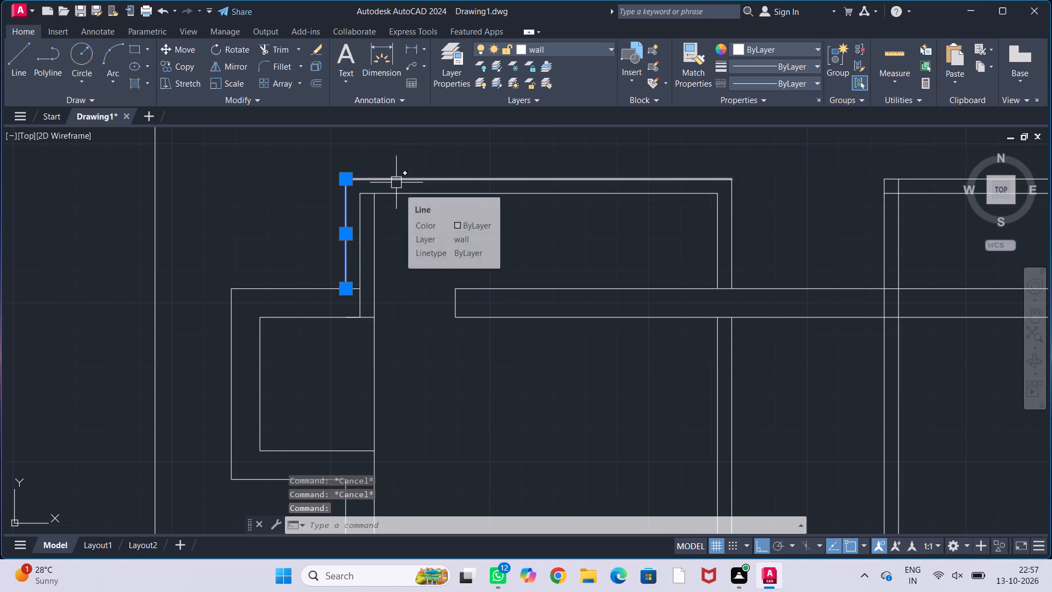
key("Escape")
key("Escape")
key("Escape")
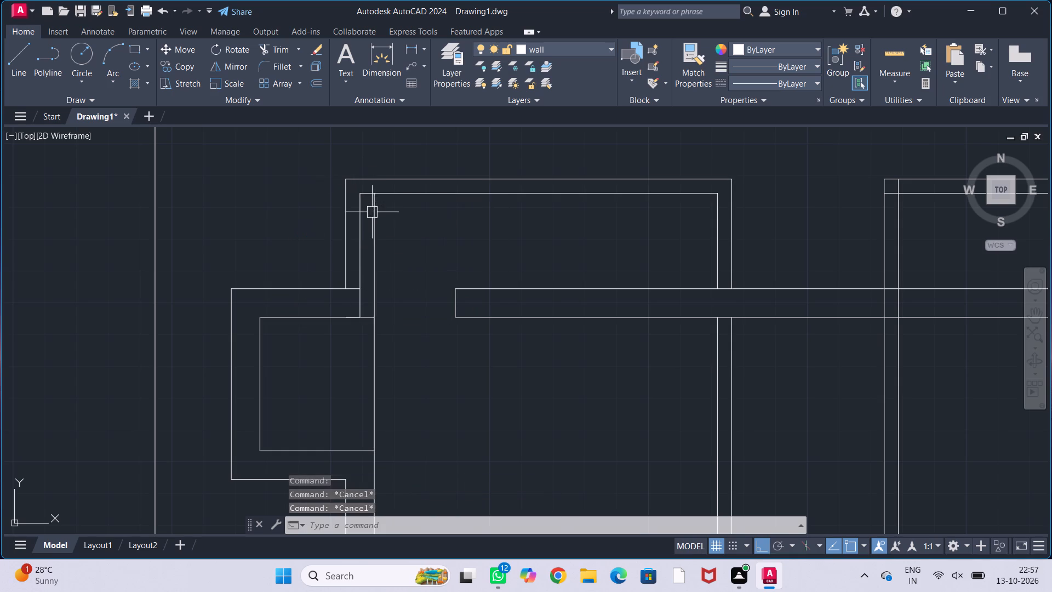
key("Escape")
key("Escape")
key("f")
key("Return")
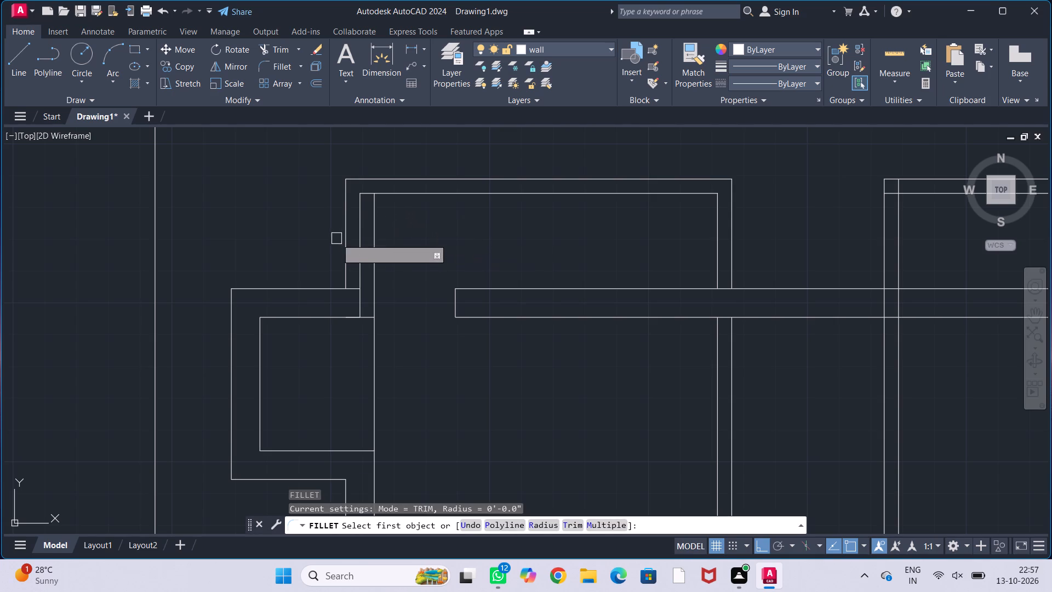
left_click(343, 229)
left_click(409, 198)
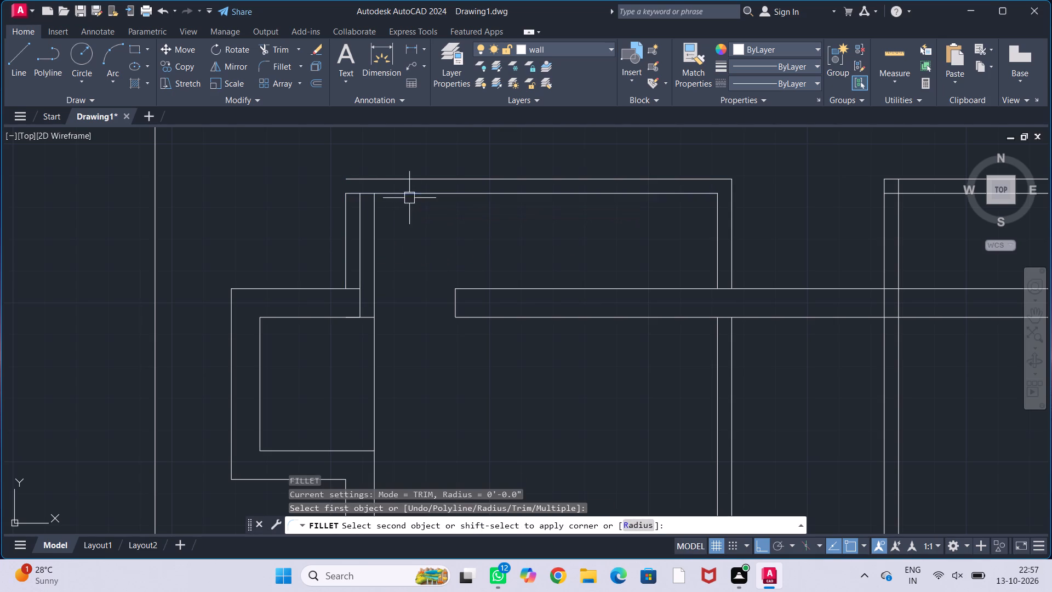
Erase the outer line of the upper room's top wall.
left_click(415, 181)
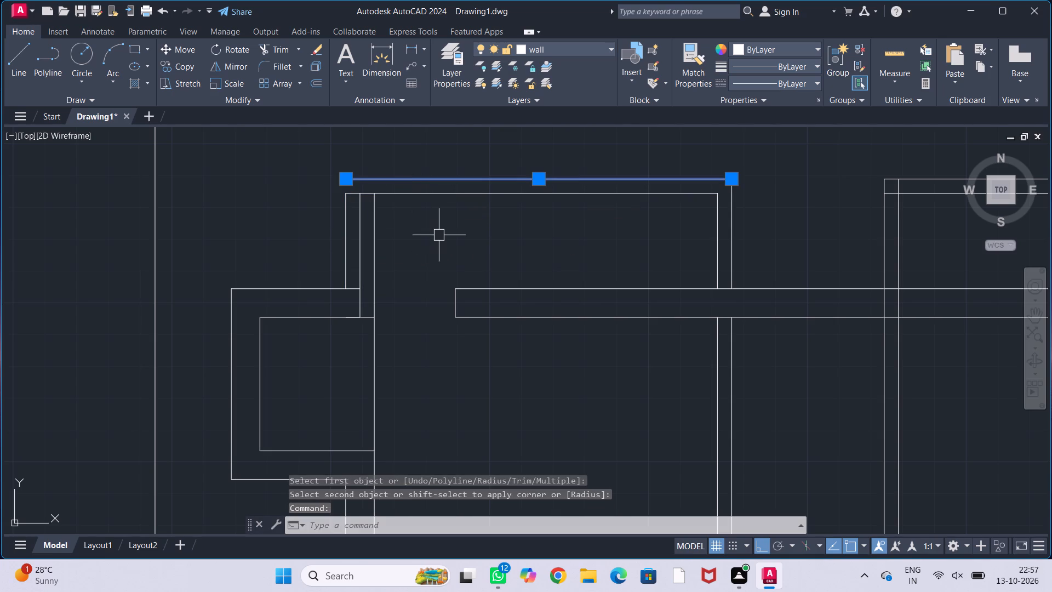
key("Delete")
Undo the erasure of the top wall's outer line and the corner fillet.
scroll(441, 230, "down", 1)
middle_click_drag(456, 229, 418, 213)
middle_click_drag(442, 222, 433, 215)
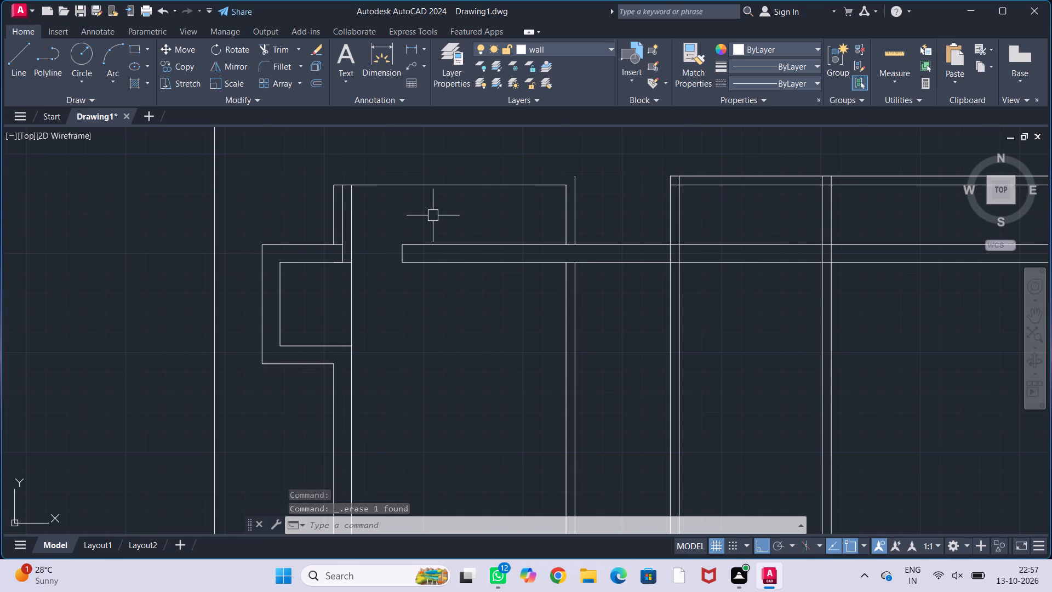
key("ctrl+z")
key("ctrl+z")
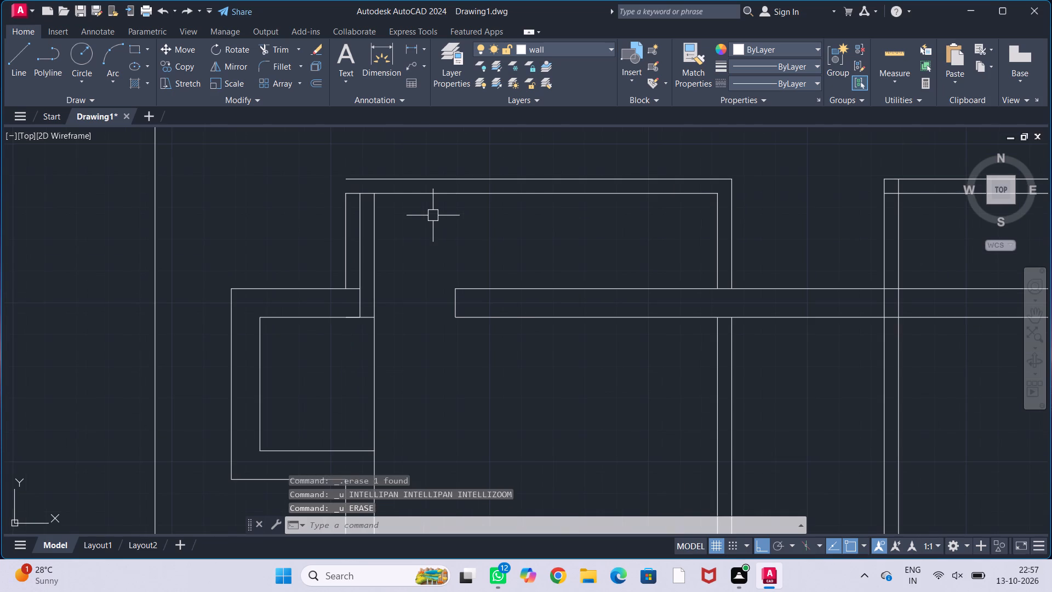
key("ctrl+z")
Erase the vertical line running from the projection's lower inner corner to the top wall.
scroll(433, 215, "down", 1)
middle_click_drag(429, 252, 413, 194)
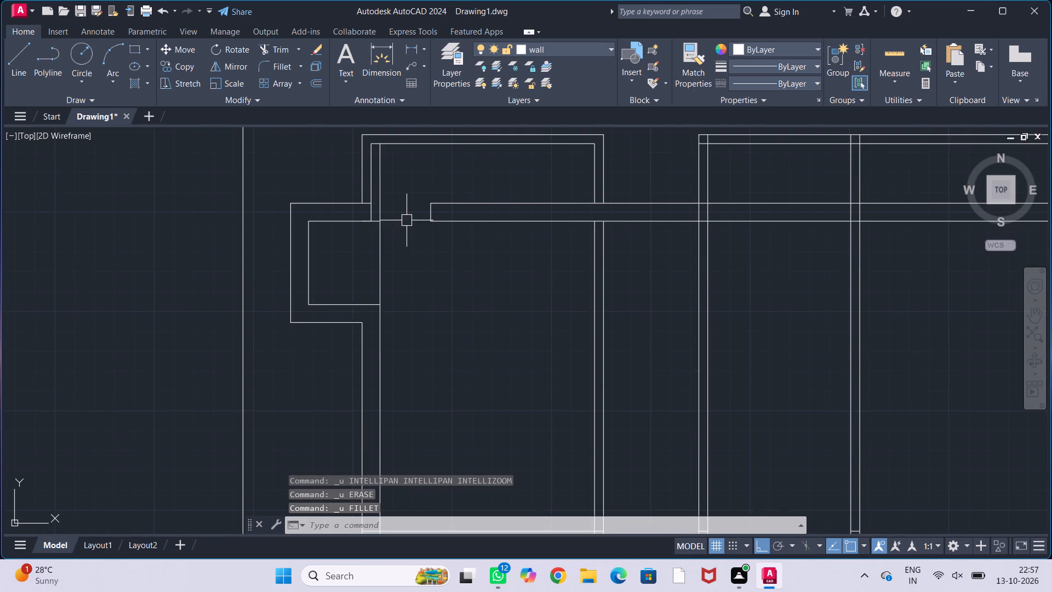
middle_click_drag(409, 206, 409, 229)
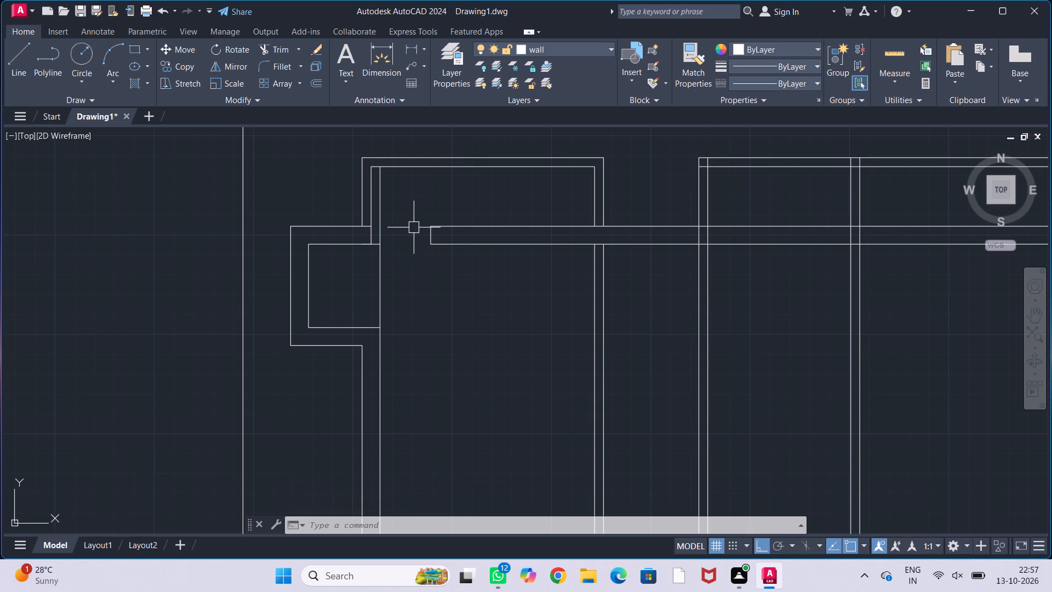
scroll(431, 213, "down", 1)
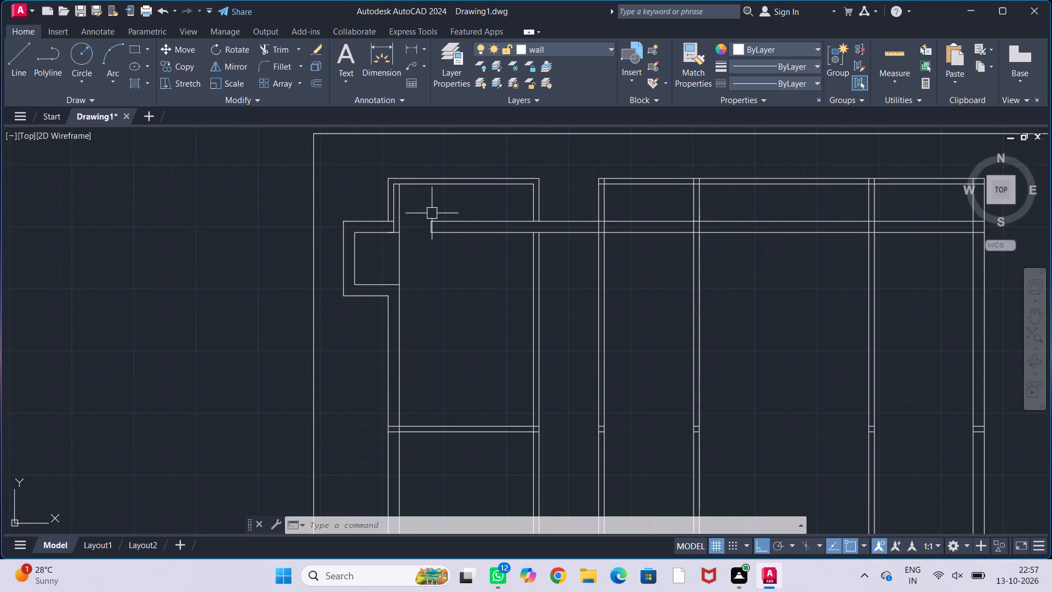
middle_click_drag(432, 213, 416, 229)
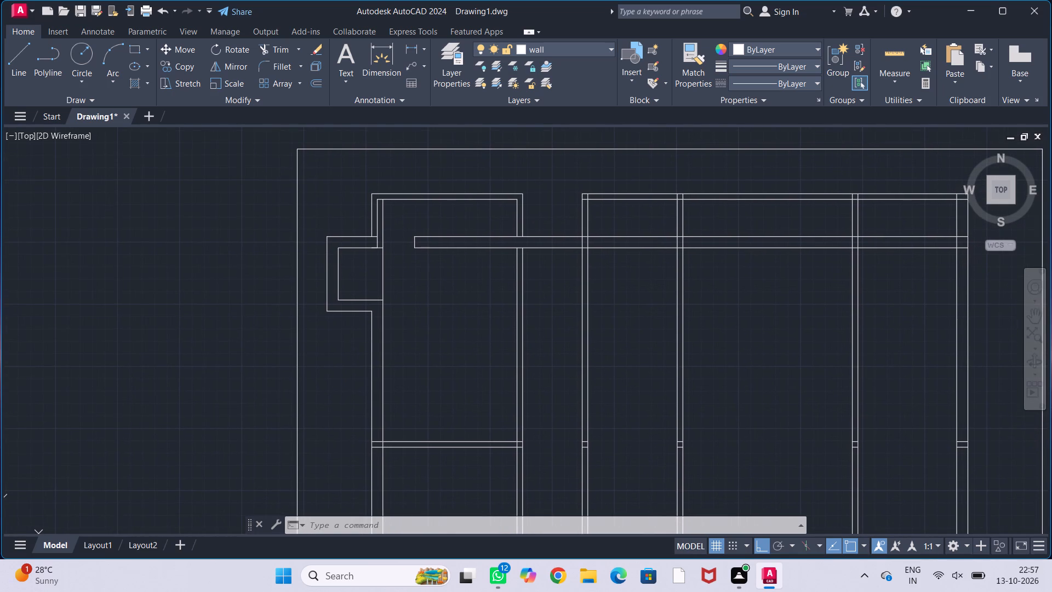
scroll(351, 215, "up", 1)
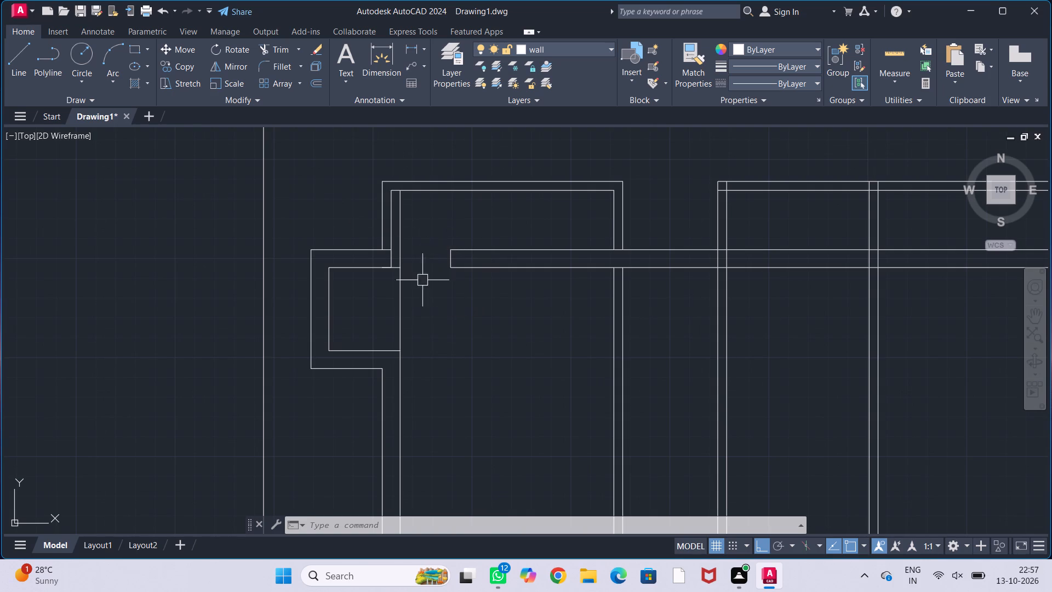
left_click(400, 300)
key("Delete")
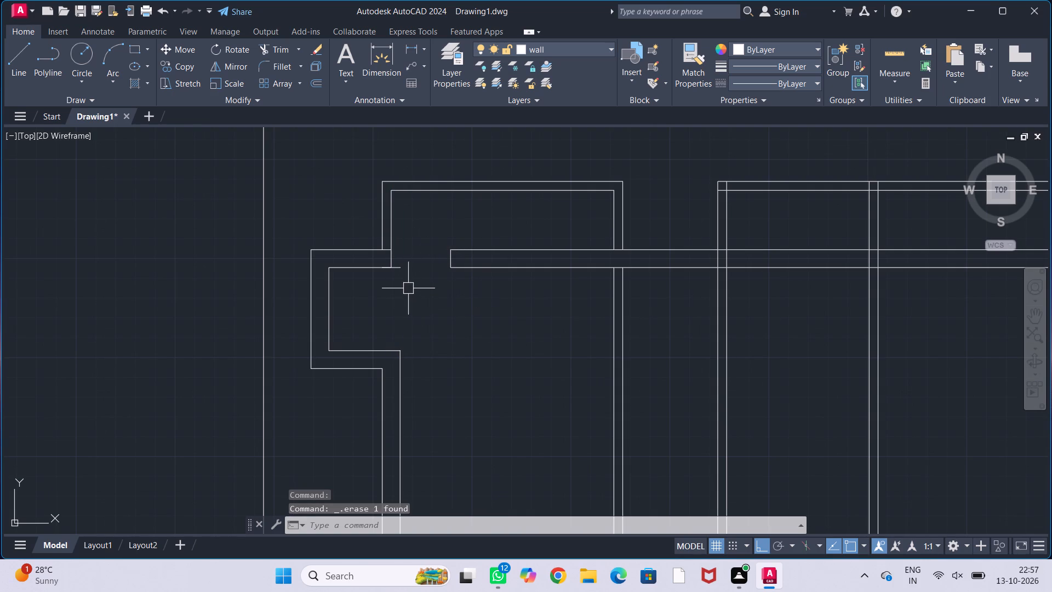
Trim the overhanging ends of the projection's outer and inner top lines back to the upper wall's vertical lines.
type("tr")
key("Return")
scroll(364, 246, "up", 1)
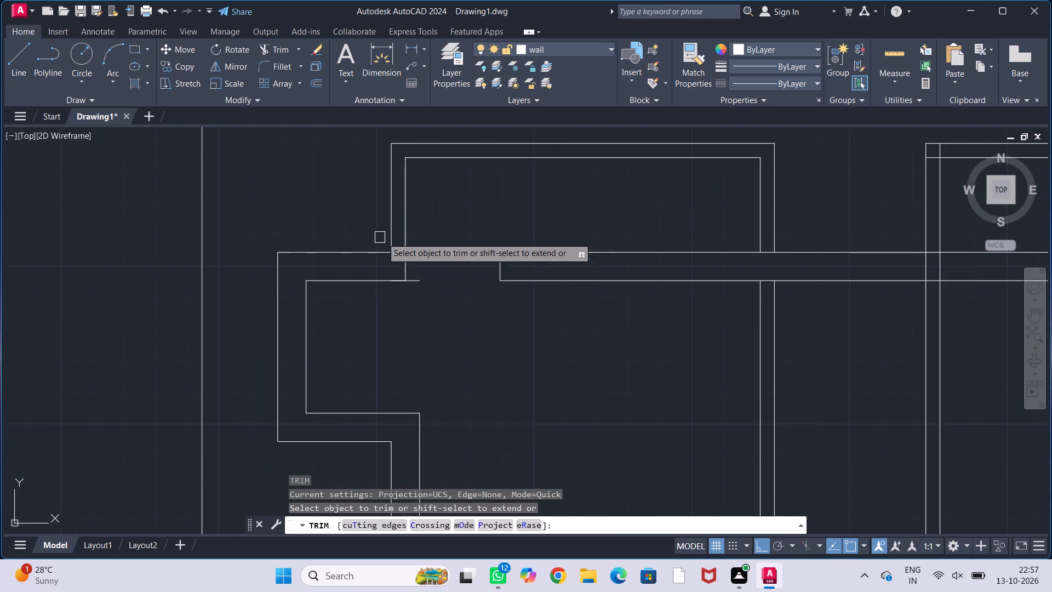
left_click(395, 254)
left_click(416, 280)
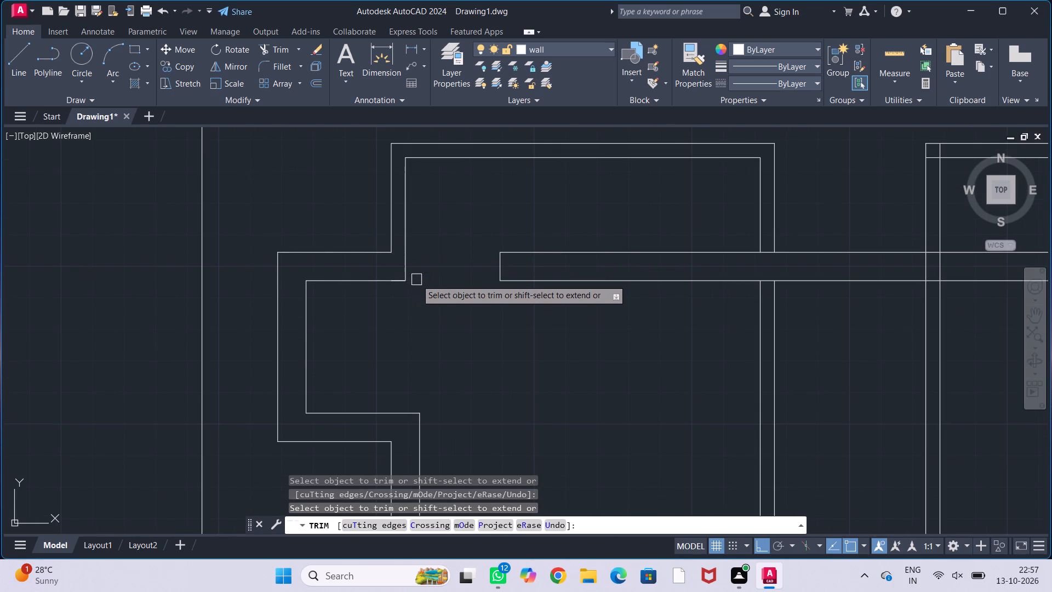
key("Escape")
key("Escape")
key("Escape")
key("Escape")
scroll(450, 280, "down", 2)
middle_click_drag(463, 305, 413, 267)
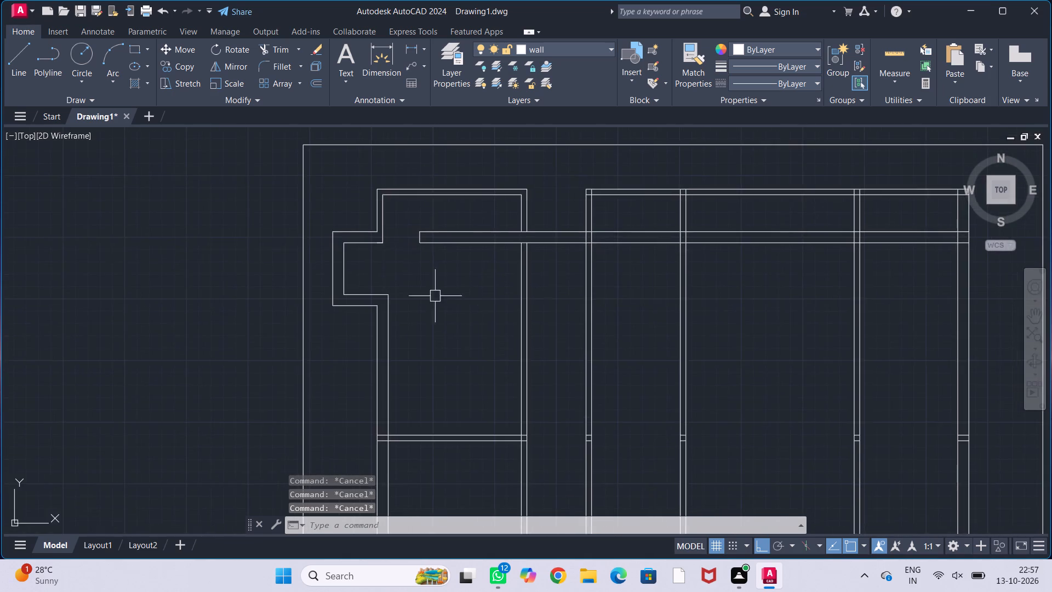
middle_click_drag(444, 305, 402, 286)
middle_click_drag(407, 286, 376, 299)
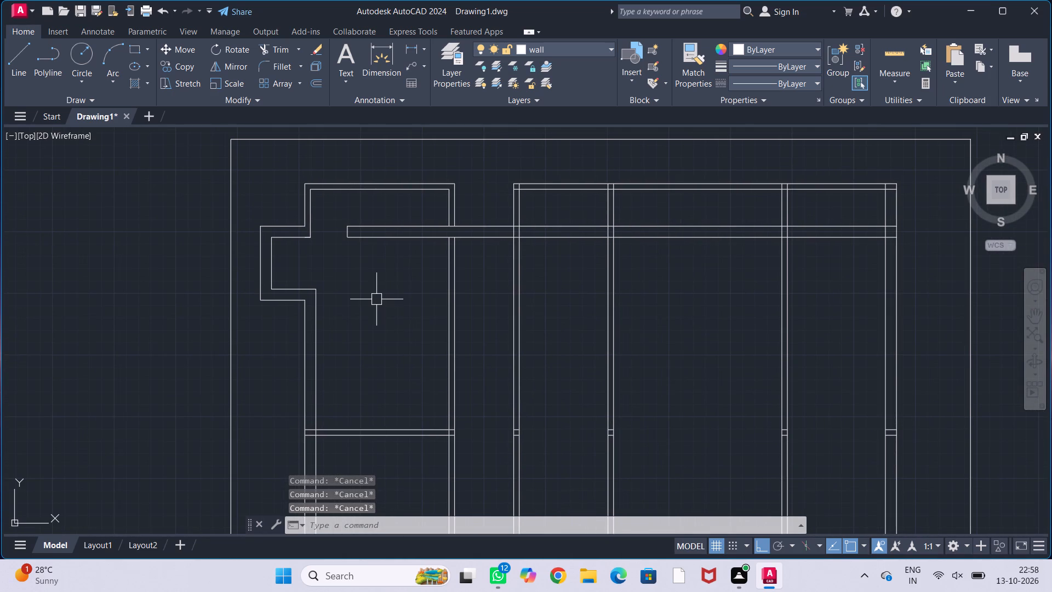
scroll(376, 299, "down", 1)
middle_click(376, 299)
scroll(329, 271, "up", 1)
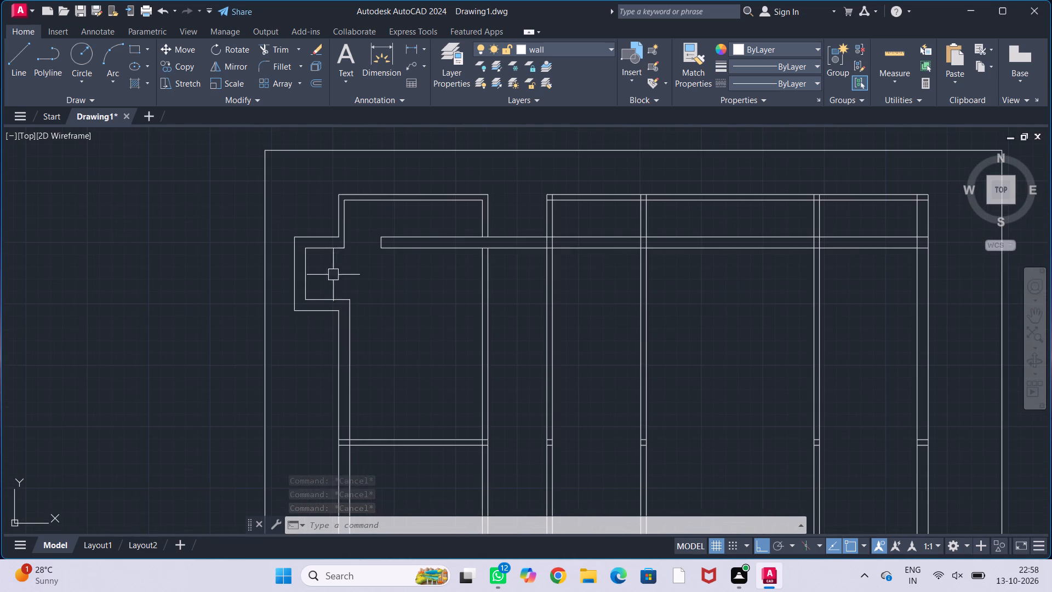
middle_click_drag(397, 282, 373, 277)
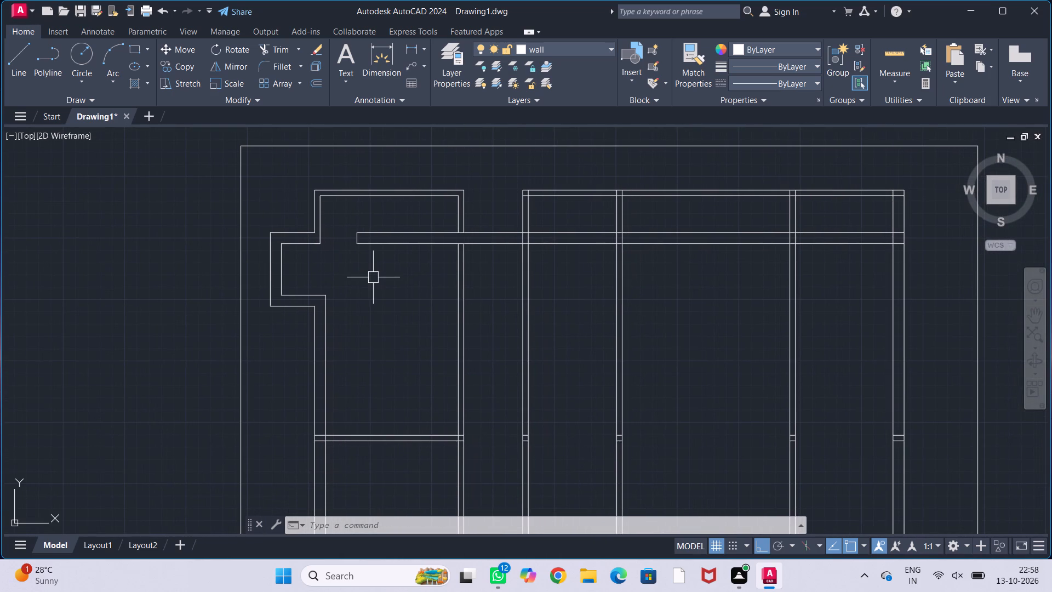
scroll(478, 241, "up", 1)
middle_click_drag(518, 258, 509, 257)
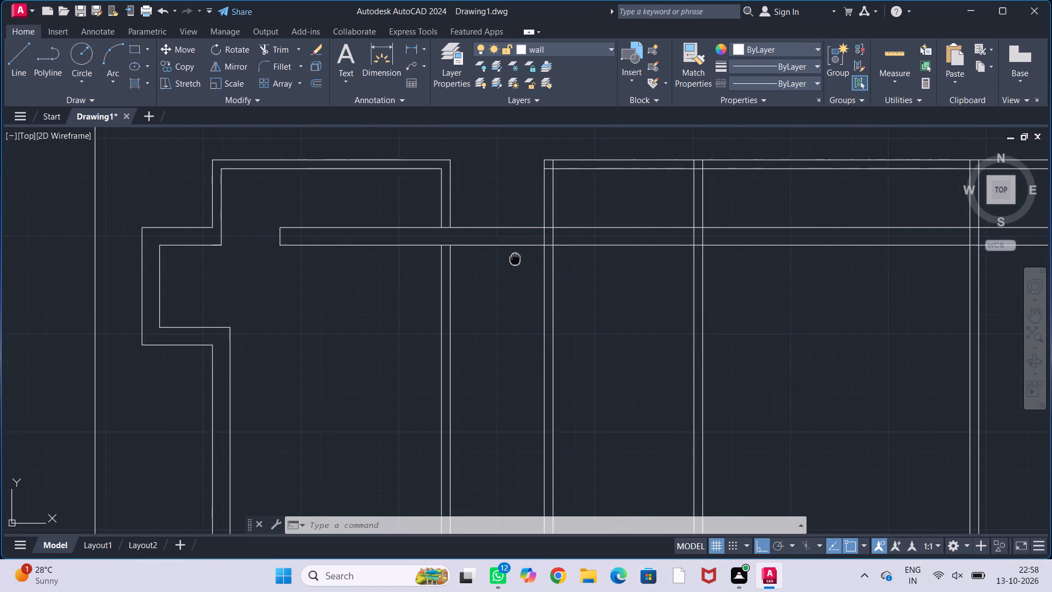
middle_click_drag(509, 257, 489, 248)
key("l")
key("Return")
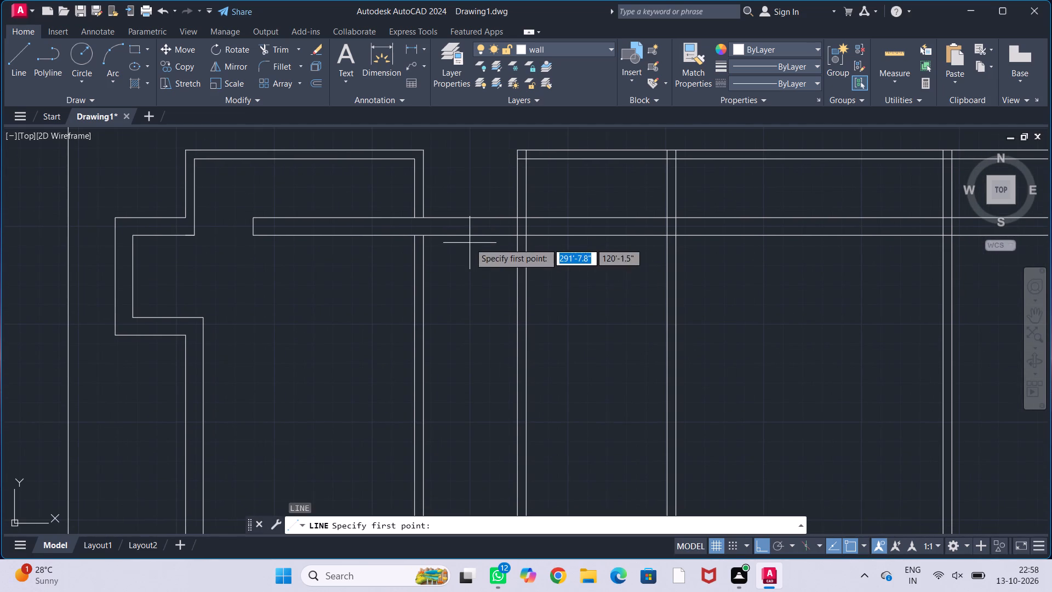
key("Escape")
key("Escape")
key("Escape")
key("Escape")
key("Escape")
Trim the crossing lines where the long horizontal wall meets the vertical wall on the east side of the passage.
type("tr")
key("Return")
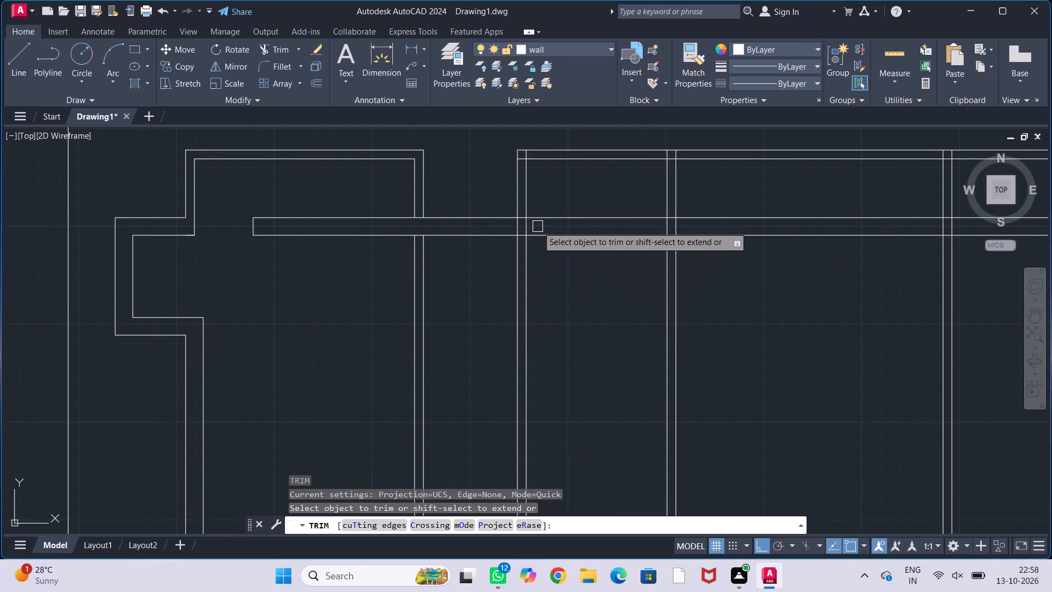
left_click_drag(538, 226, 507, 226)
scroll(523, 228, "up", 2)
left_click(512, 201)
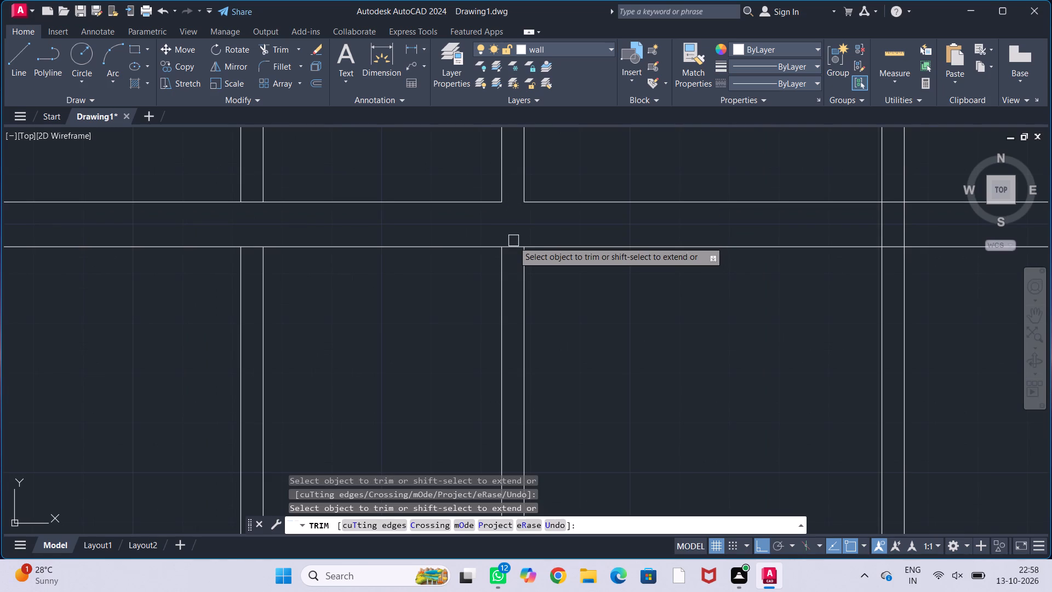
left_click(513, 246)
scroll(550, 238, "down", 2)
key("Escape")
key("Escape")
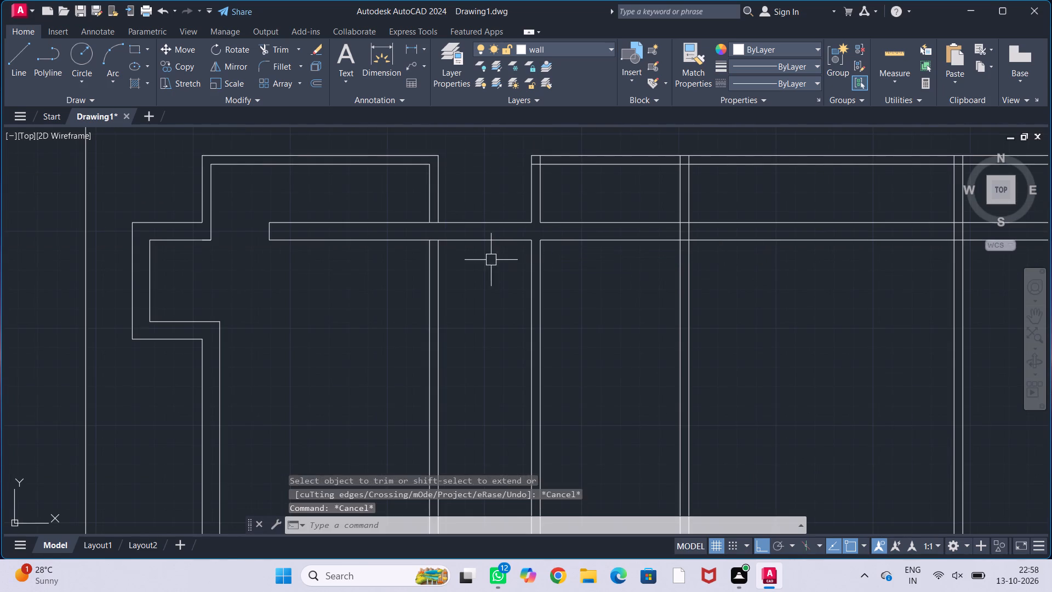
key("Escape")
key("Escape")
key("Escape")
key("Escape")
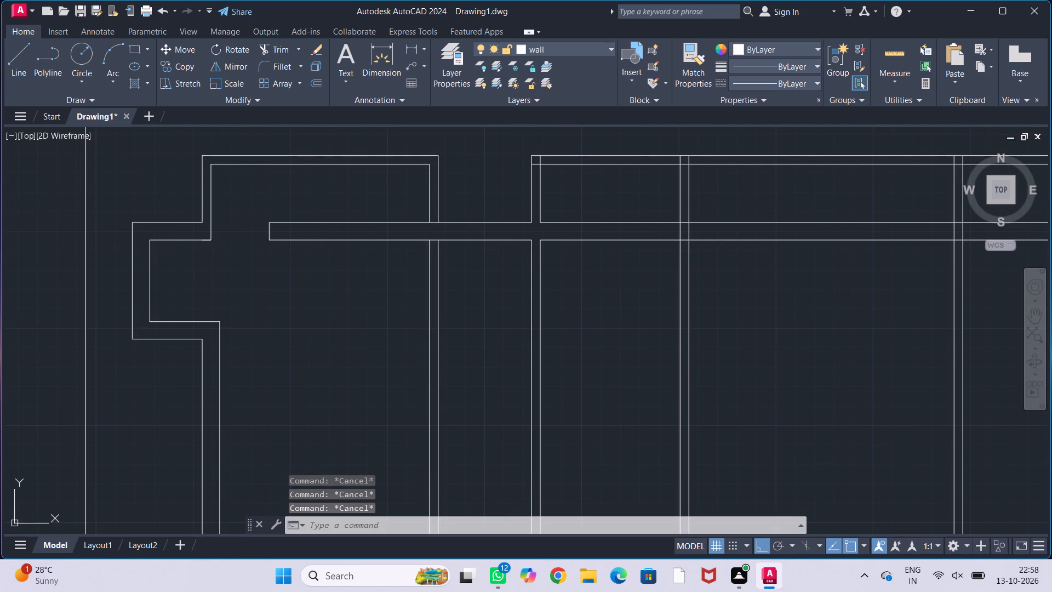
Trim the horizontal wall's two lines where they cross the vertical wall on the west side of the passage.
type("tr")
key("Return")
scroll(424, 218, "up", 3)
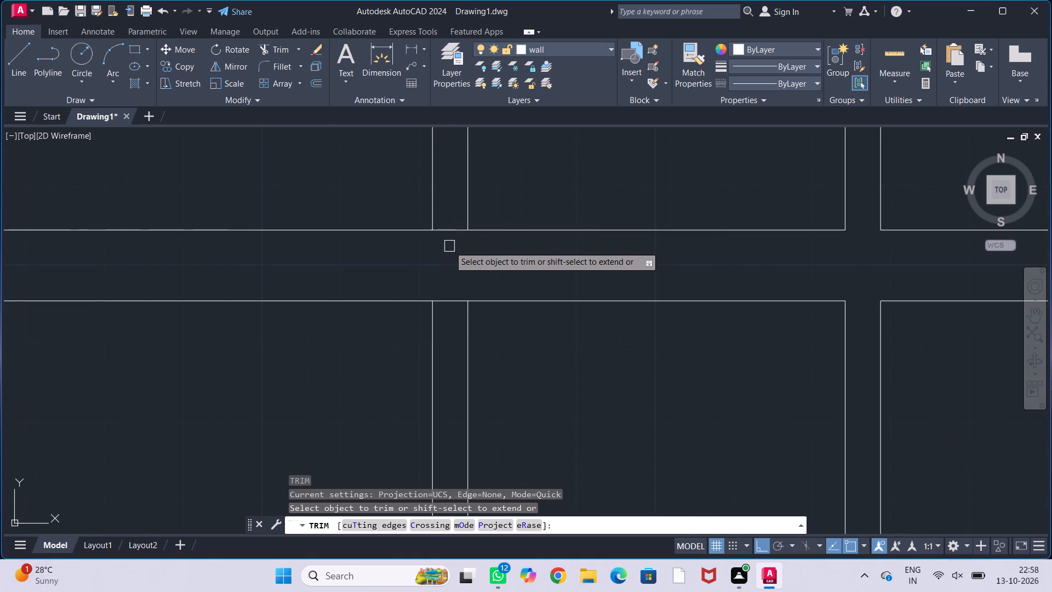
left_click(448, 229)
left_click(450, 303)
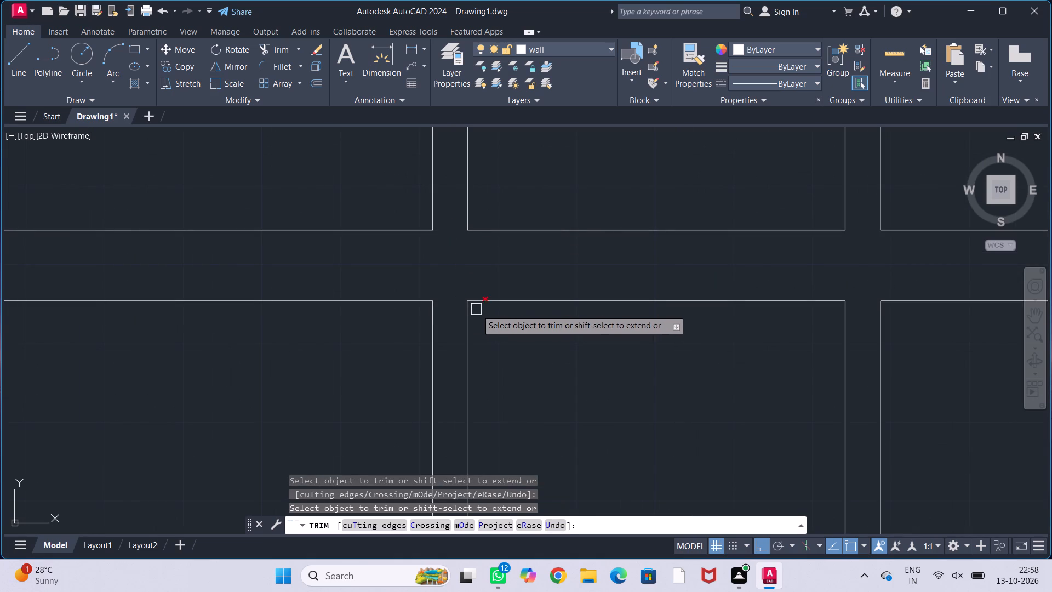
key("Escape")
key("Escape")
key("Escape")
key("Escape")
key("Escape")
Draw a line across the thickness of the horizontal wall at its midpoint within the passage.
scroll(508, 297, "down", 2)
middle_click_drag(521, 311, 444, 277)
key("l")
key("Return")
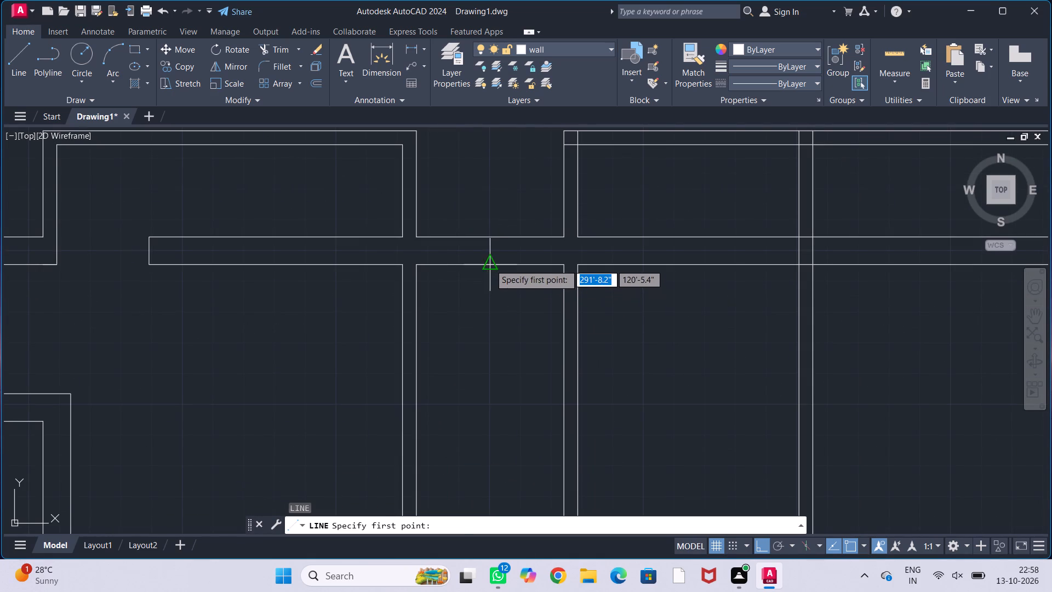
left_click(490, 264)
left_click(491, 237)
key("Escape")
key("Escape")
key("Escape")
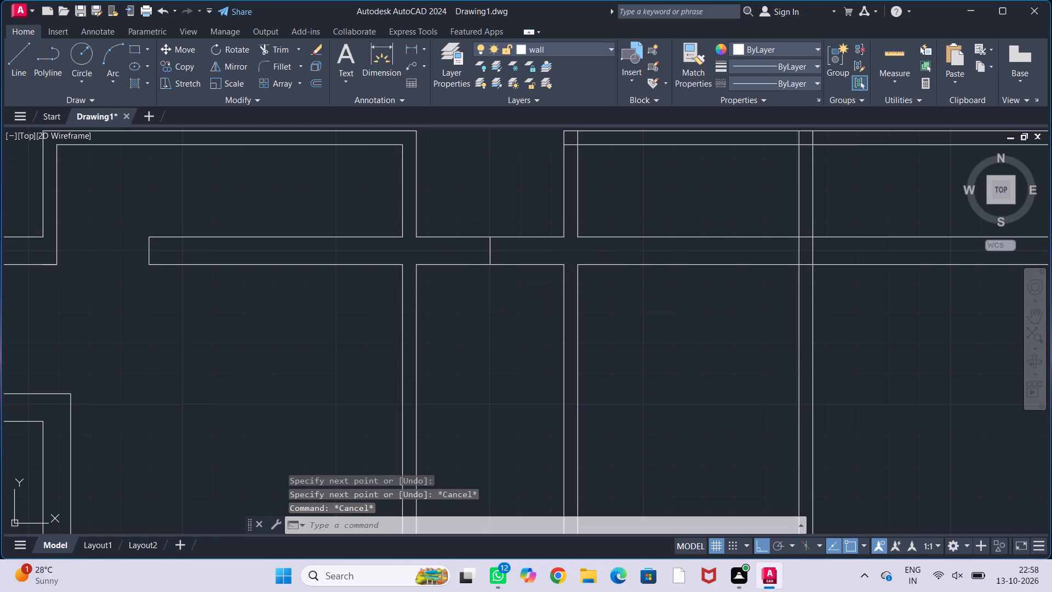
key("Escape")
Offset the midpoint line 1' to each side within the passage wall.
type("off")
key("Return")
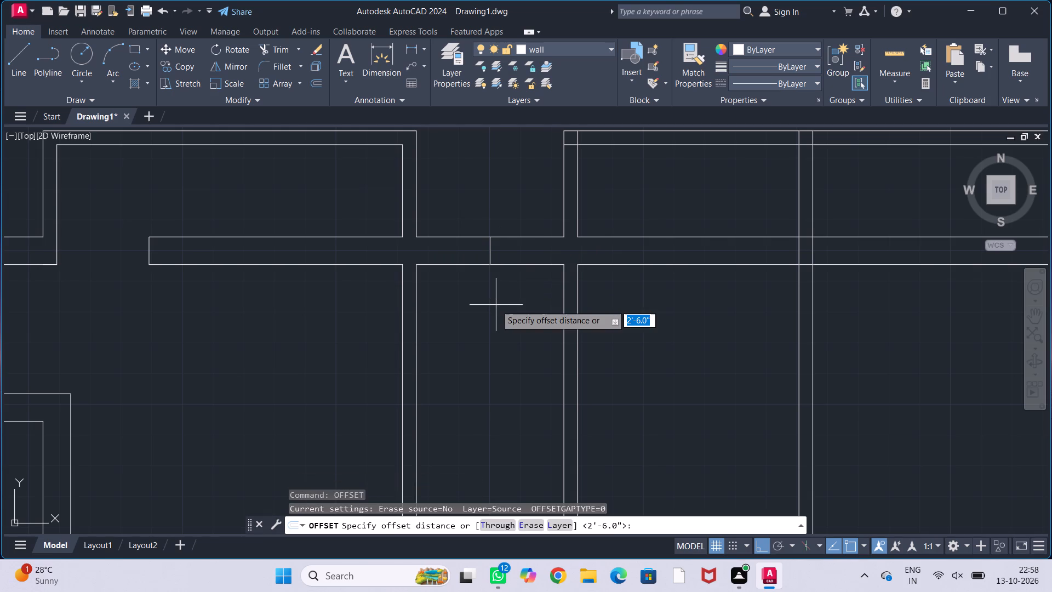
type("1'")
key("Return")
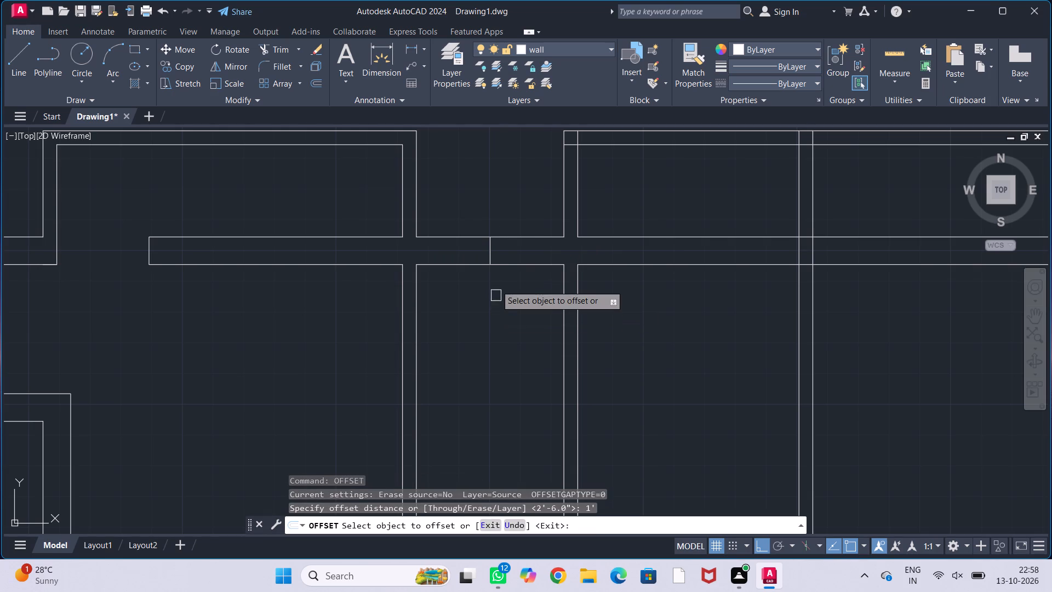
left_click(490, 253)
left_click(521, 247)
left_click(489, 257)
left_click(461, 255)
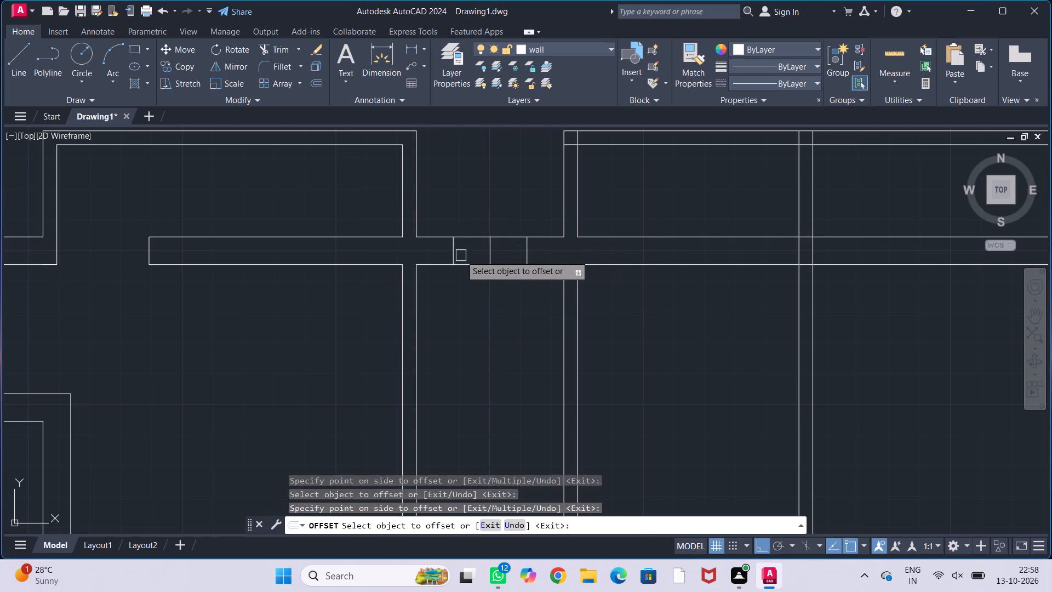
key("Escape")
key("Escape")
key("Escape")
key("Escape")
key("Escape")
Trim the wall lines between the two offset lines and remove the centre line to open a 2' gap in the passage wall.
type("tr")
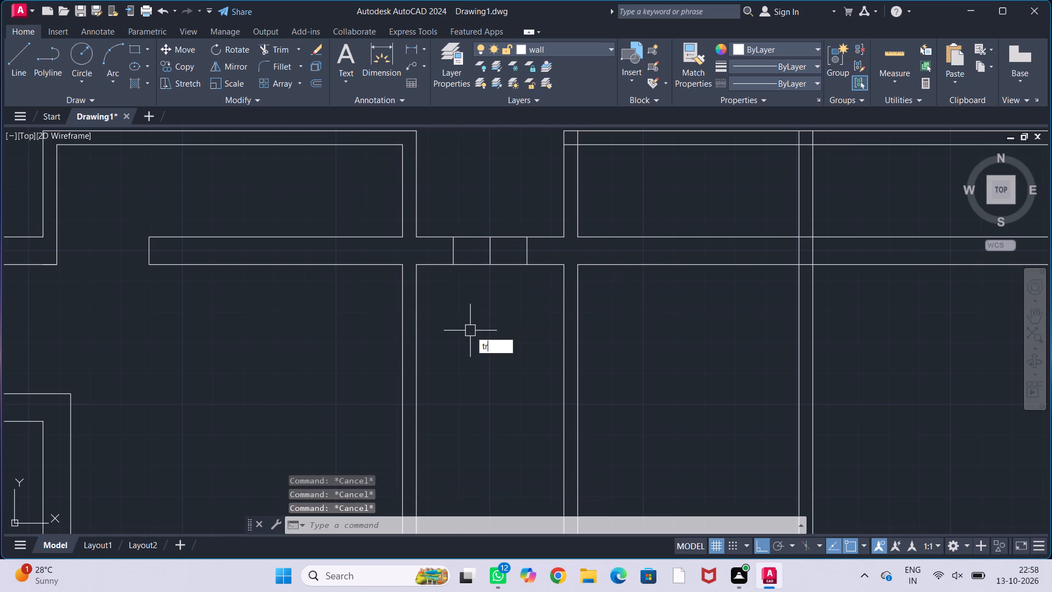
key("Return")
left_click_drag(469, 217, 474, 306)
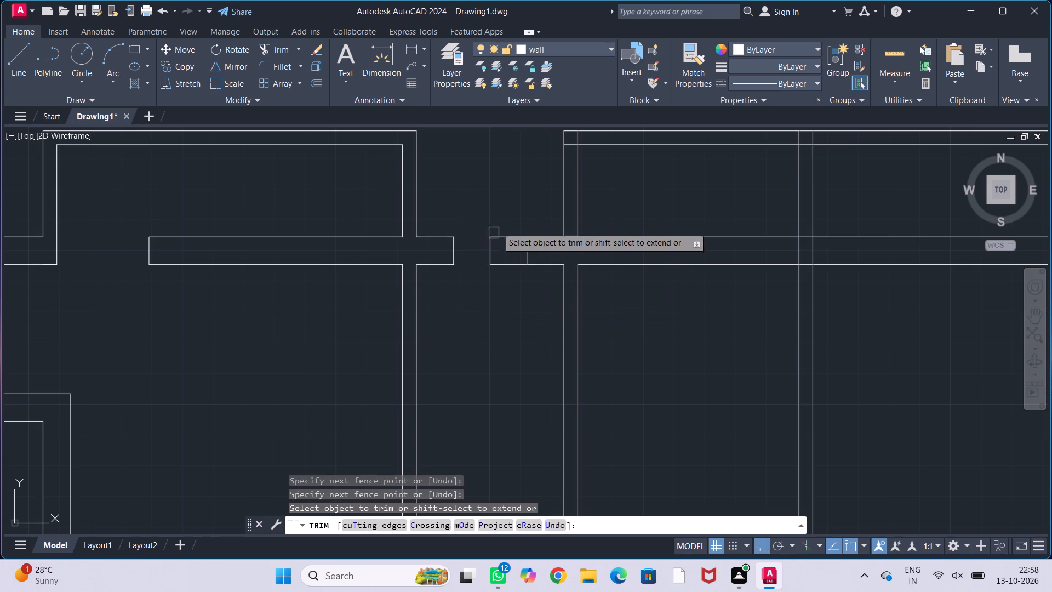
left_click_drag(505, 208, 508, 309)
left_click(491, 262)
key("Escape")
key("Escape")
key("Escape")
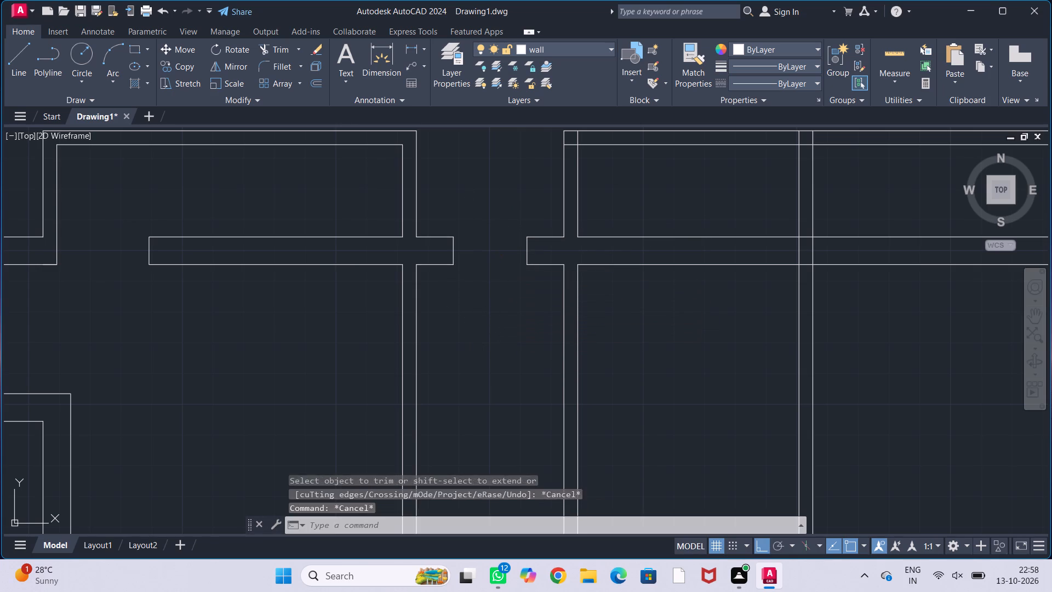
key("Escape")
Trim the overlapping wall lines at the eastern block's upper-left corner and at the top wall's junction with the first partition.
scroll(494, 309, "down", 1)
middle_click_drag(495, 312, 440, 303)
middle_click_drag(543, 326, 511, 317)
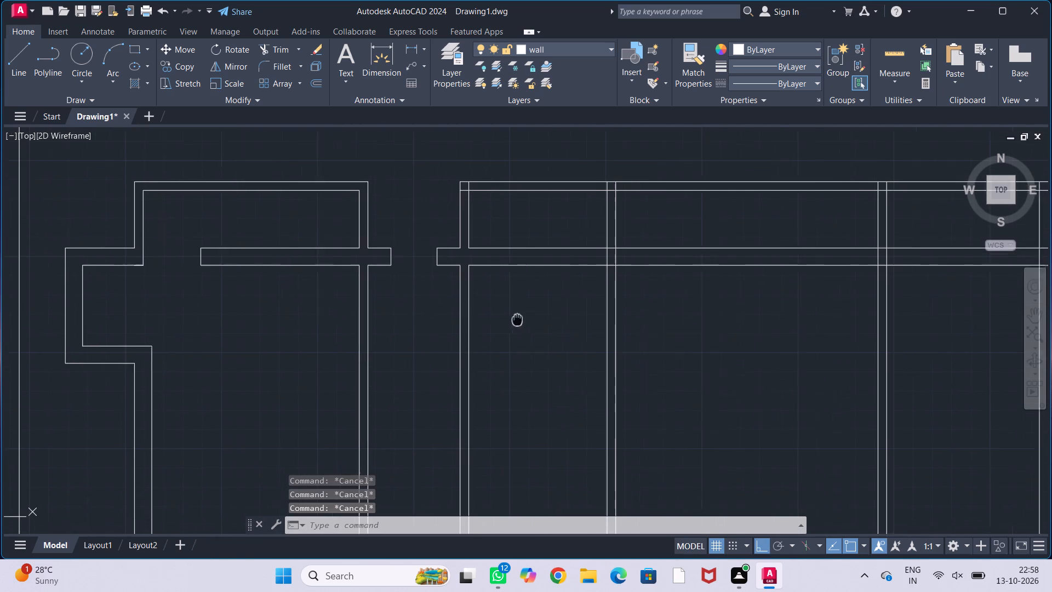
middle_click_drag(511, 317, 510, 317)
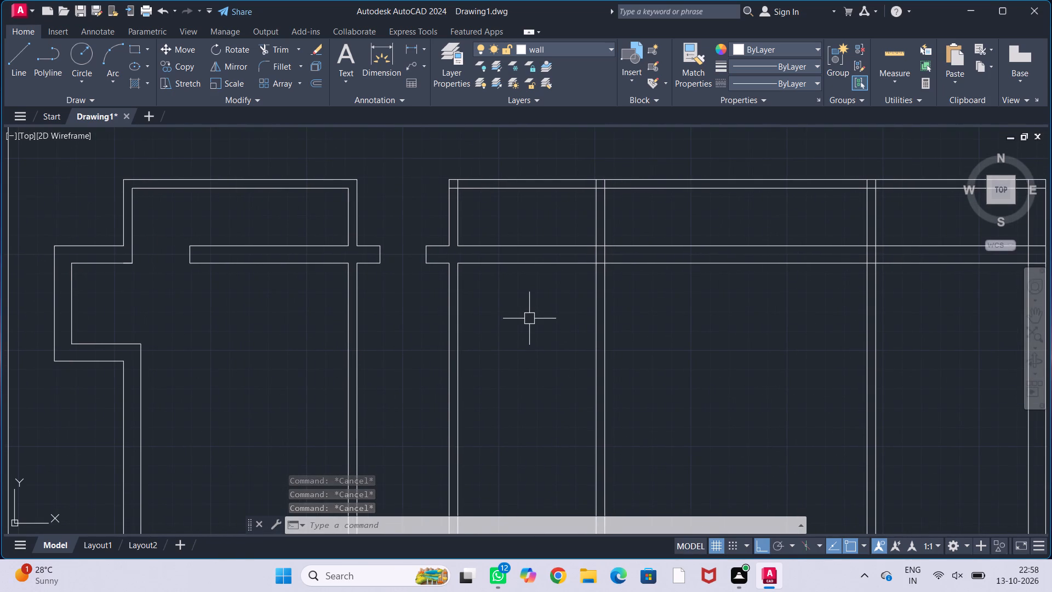
middle_click_drag(529, 318, 462, 338)
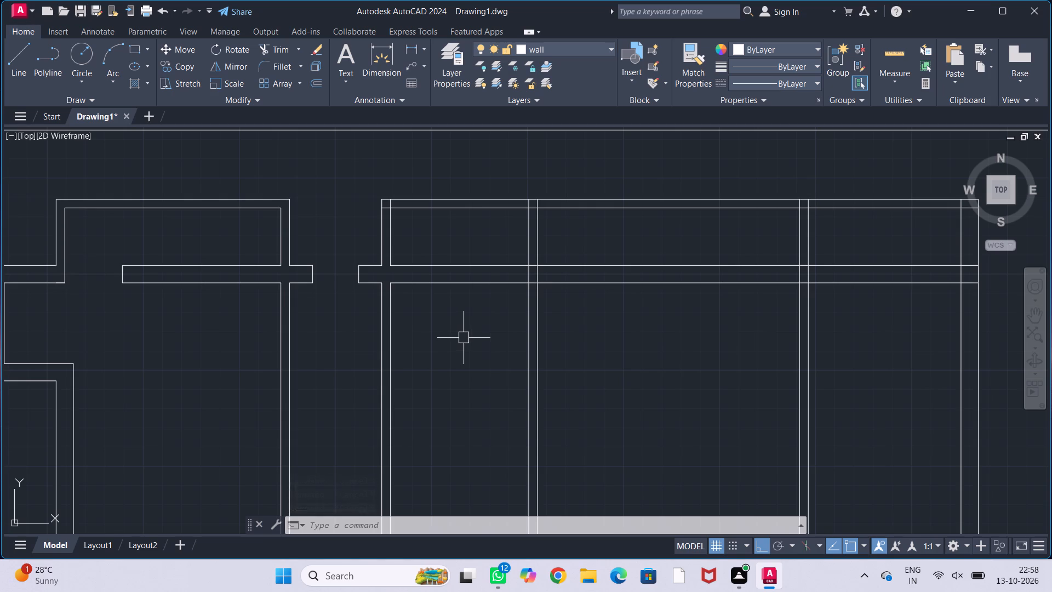
middle_click_drag(465, 342, 517, 328)
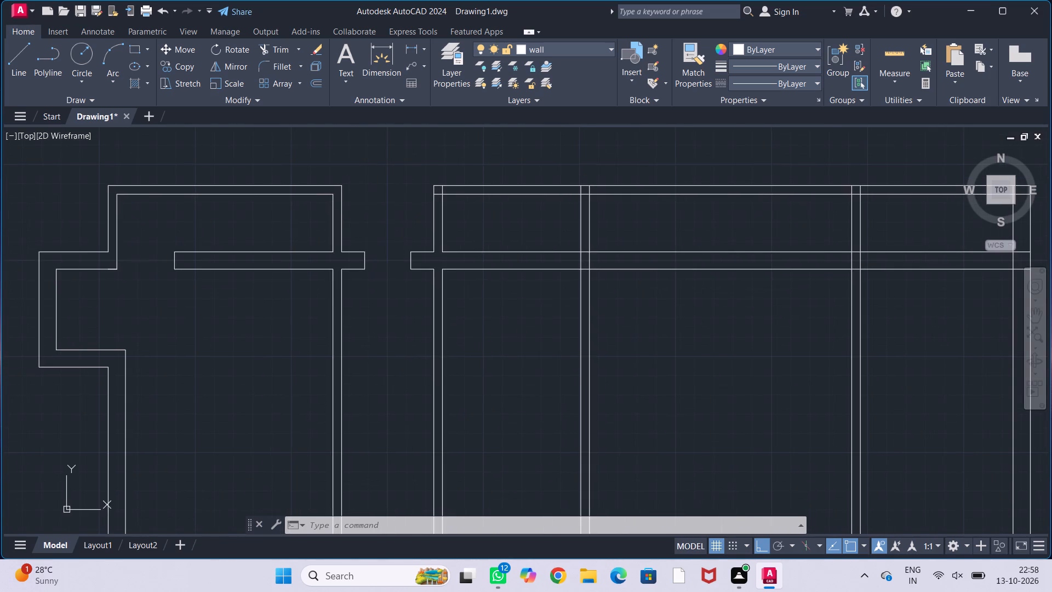
type("tr")
key("Return")
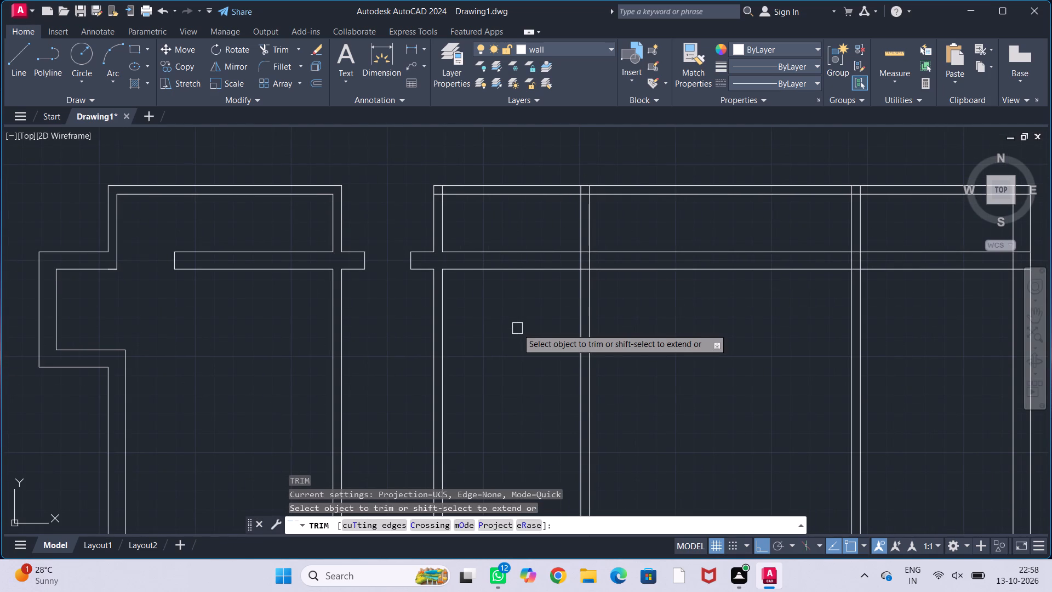
scroll(443, 187, "up", 2)
left_click(433, 197)
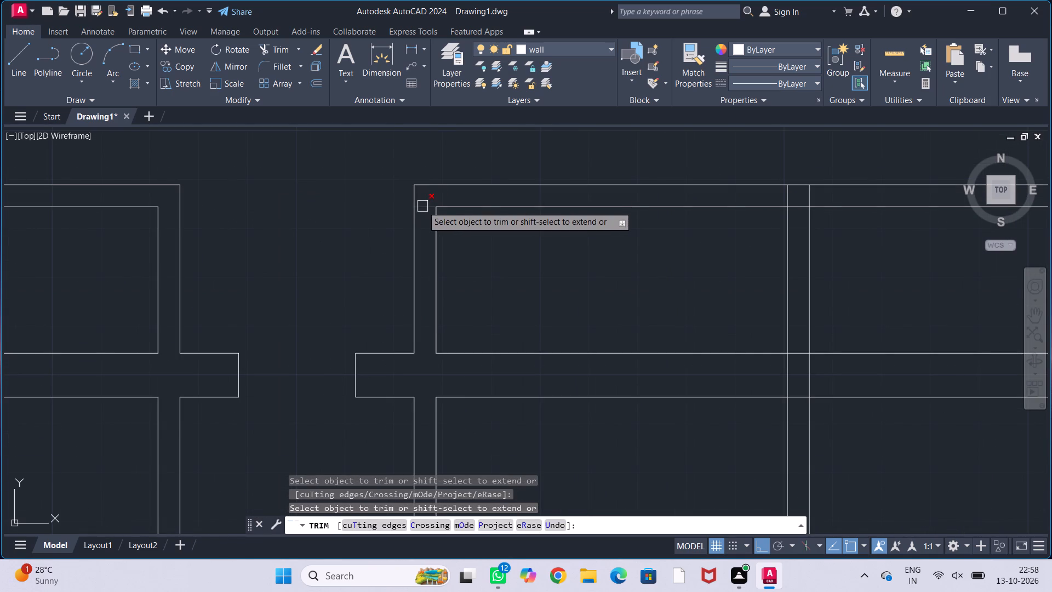
left_click(422, 206)
left_click_drag(825, 195, 773, 196)
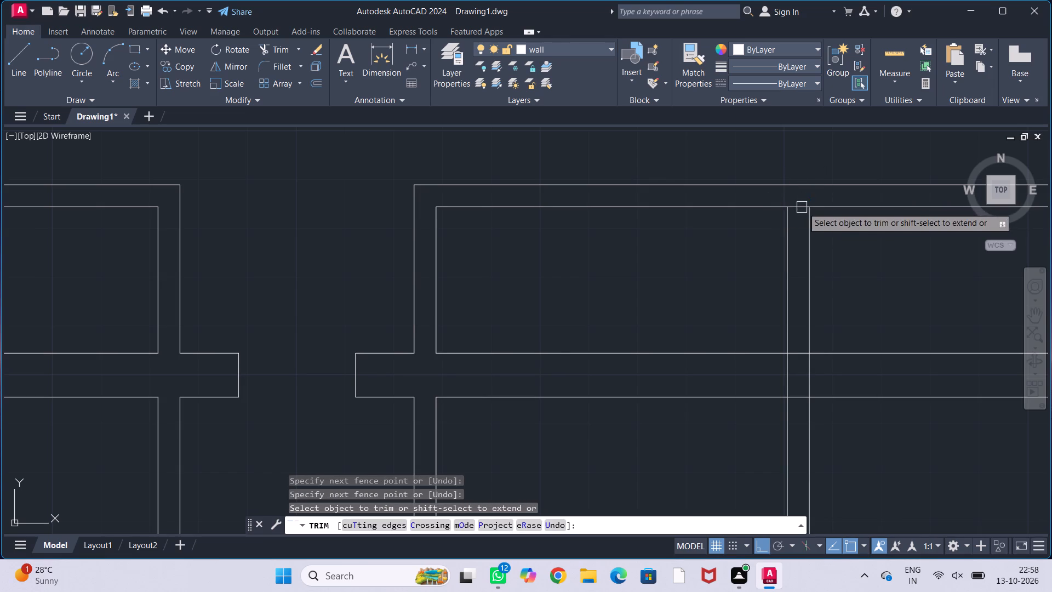
left_click(801, 205)
Trim the crossing lines where the long horizontal wall meets the eastern block's first partition.
scroll(697, 285, "down", 1)
middle_click_drag(679, 265, 635, 234)
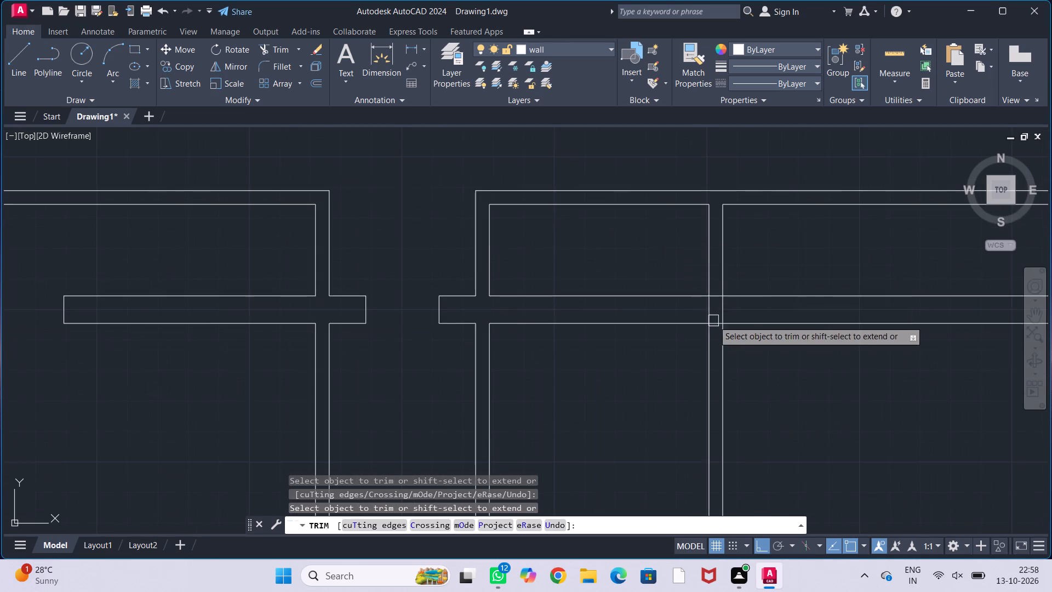
scroll(713, 298, "up", 1)
double_click(771, 315)
left_click_drag(767, 315, 648, 323)
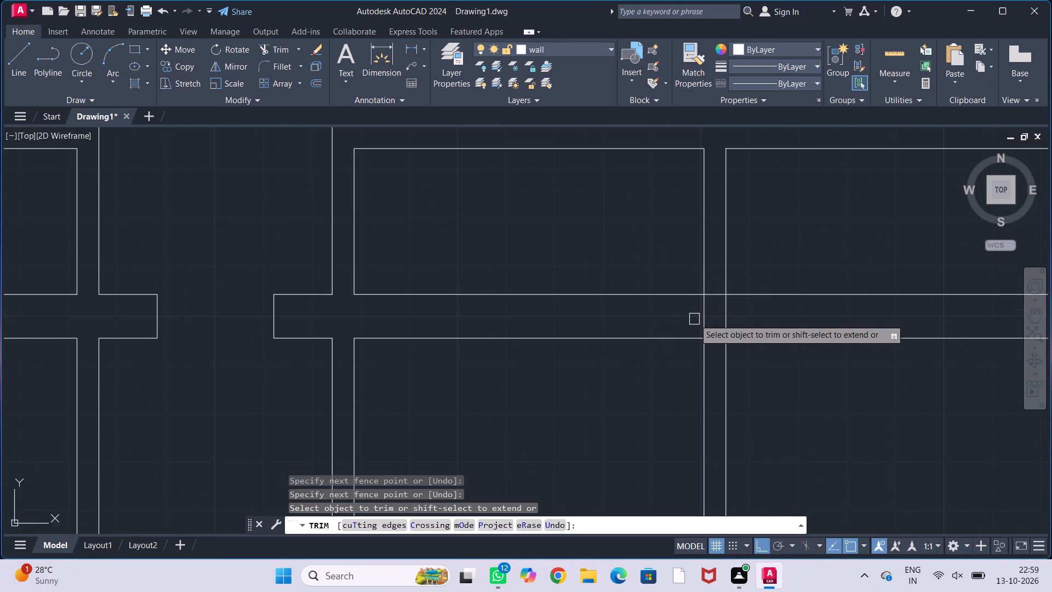
left_click_drag(656, 315, 753, 315)
scroll(713, 302, "up", 2)
left_click(712, 278)
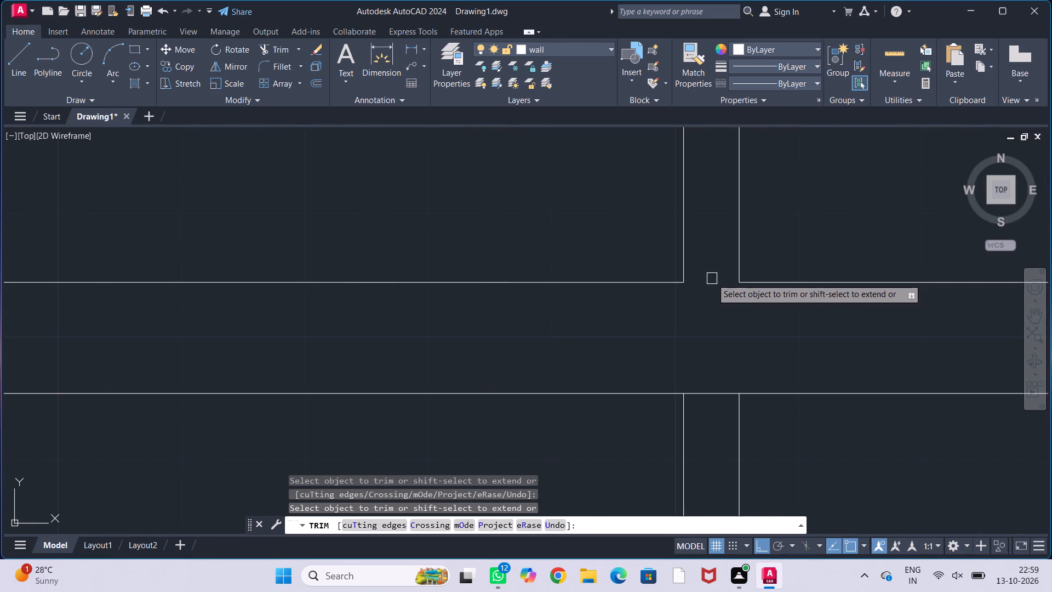
left_click(713, 391)
key("Escape")
key("Escape")
key("Escape")
key("Escape")
key("Escape")
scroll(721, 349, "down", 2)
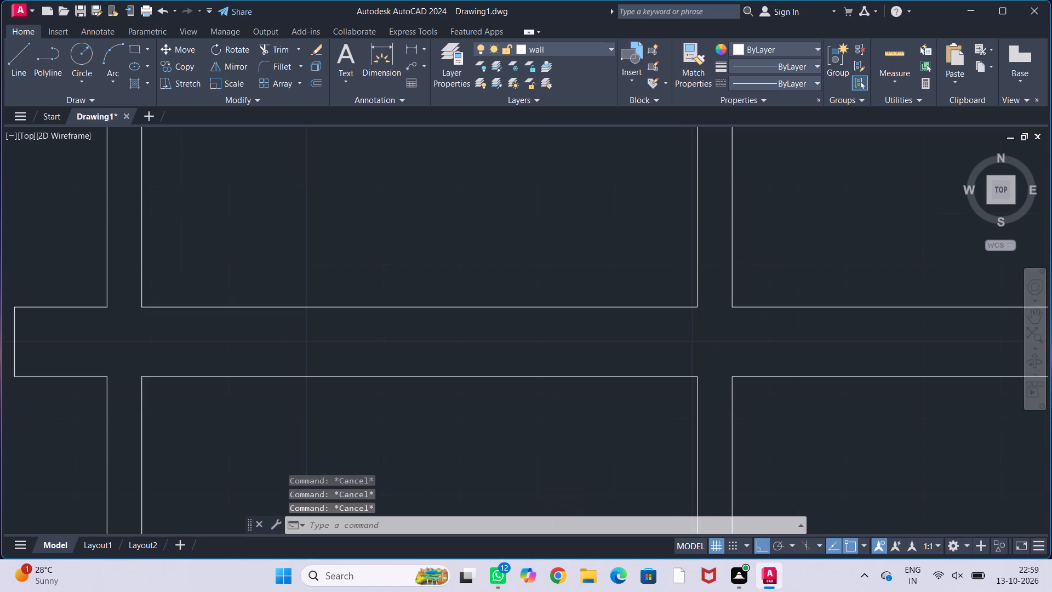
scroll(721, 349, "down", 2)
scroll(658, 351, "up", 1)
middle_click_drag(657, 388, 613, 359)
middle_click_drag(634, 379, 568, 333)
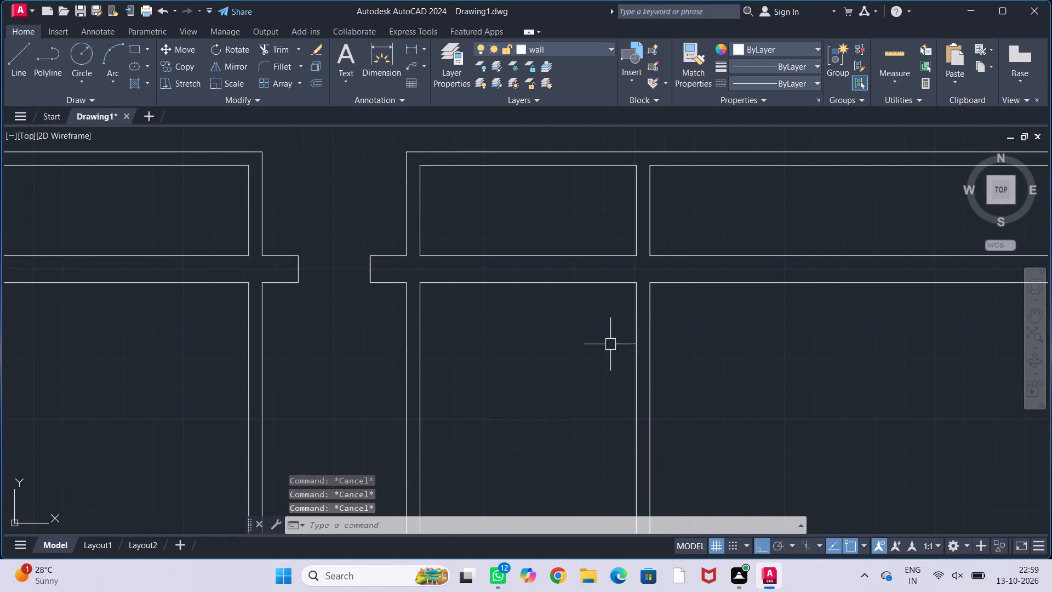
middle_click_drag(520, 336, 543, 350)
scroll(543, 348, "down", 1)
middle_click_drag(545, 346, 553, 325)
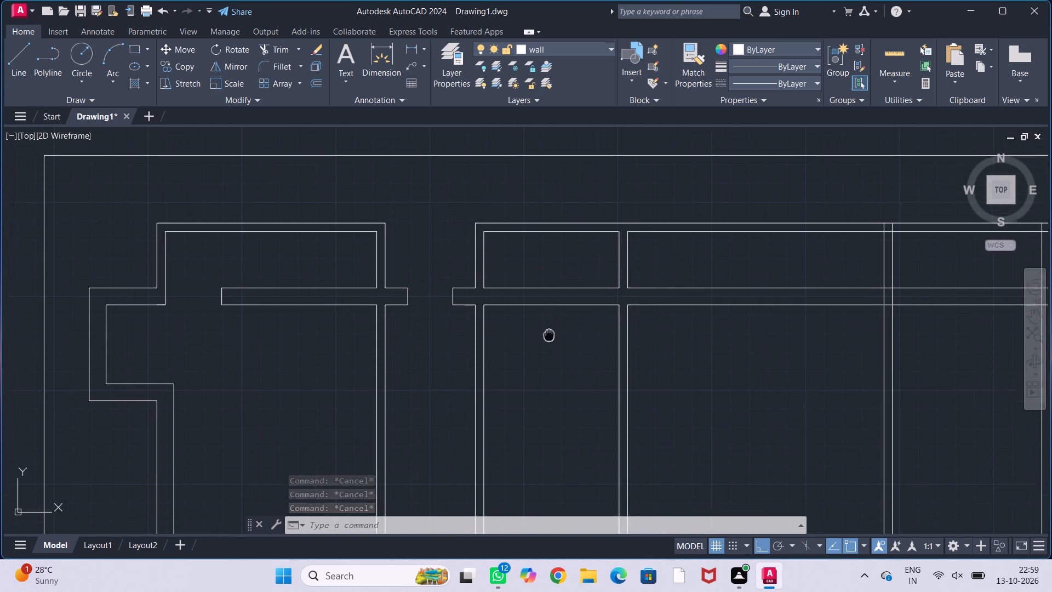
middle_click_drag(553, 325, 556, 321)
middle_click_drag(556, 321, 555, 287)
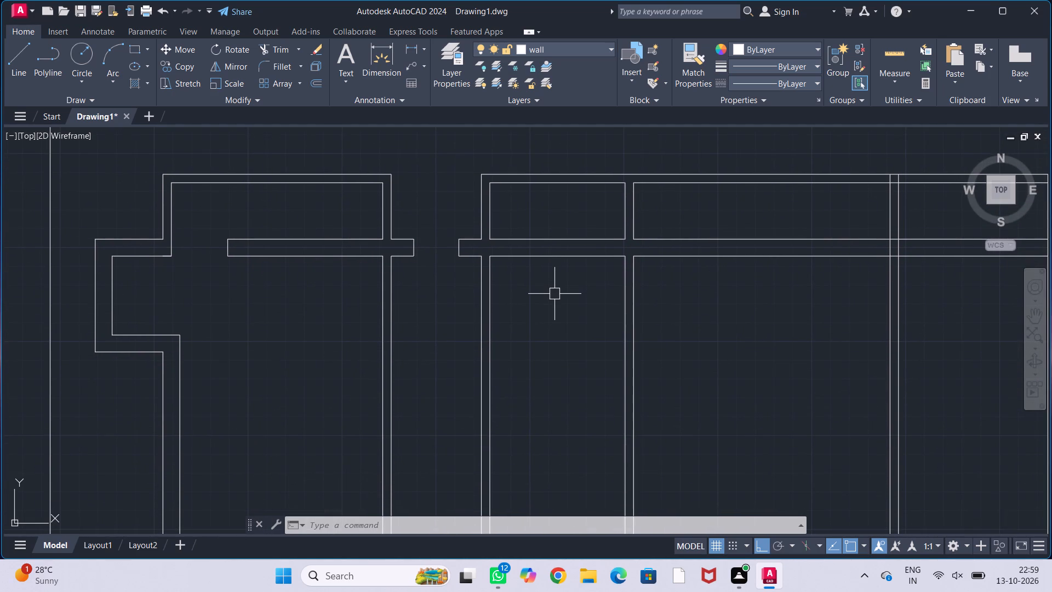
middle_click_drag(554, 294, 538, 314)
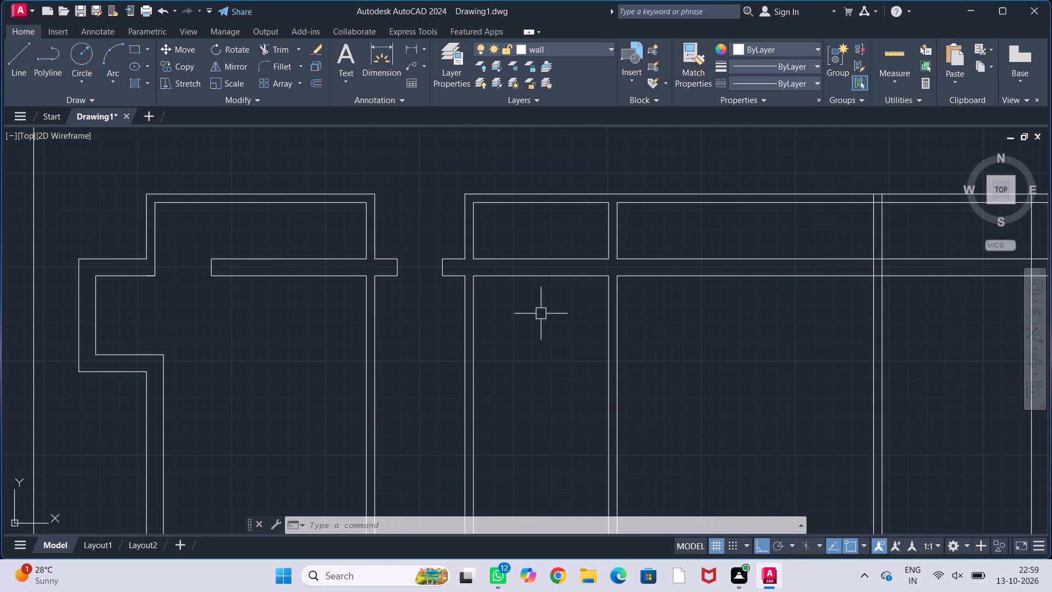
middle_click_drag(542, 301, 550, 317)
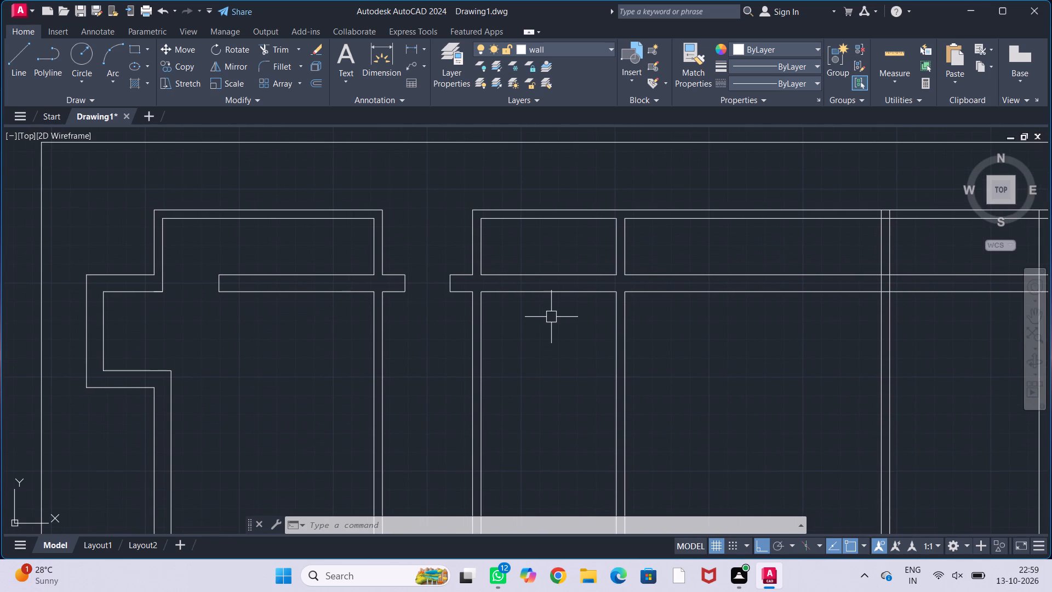
Offset the inner line of the eastern block's west wall 2'6" into the small upper room.
type("off")
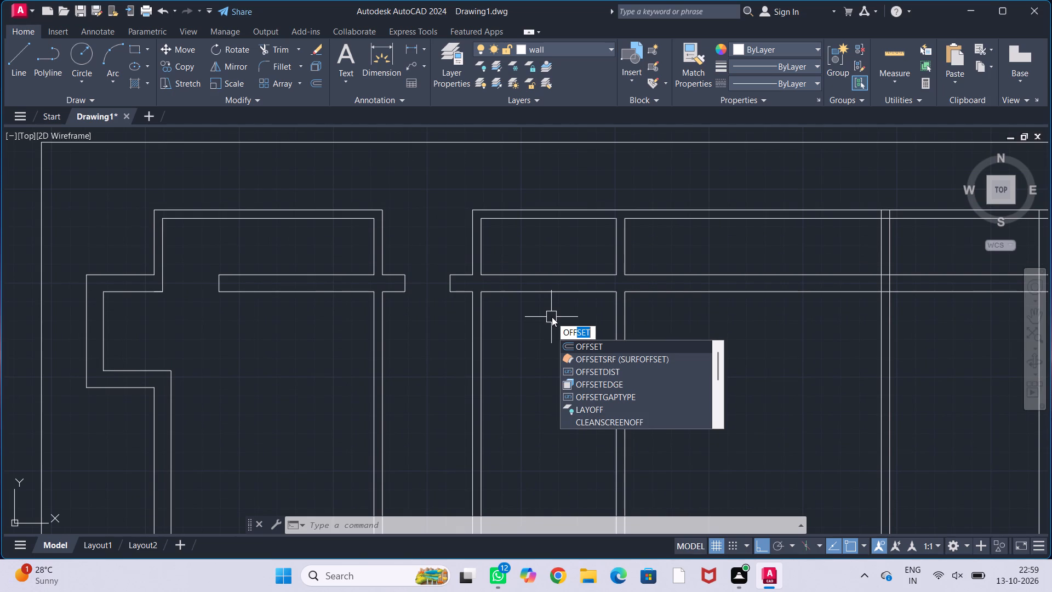
key("Return")
type("2'6\"")
key("Return")
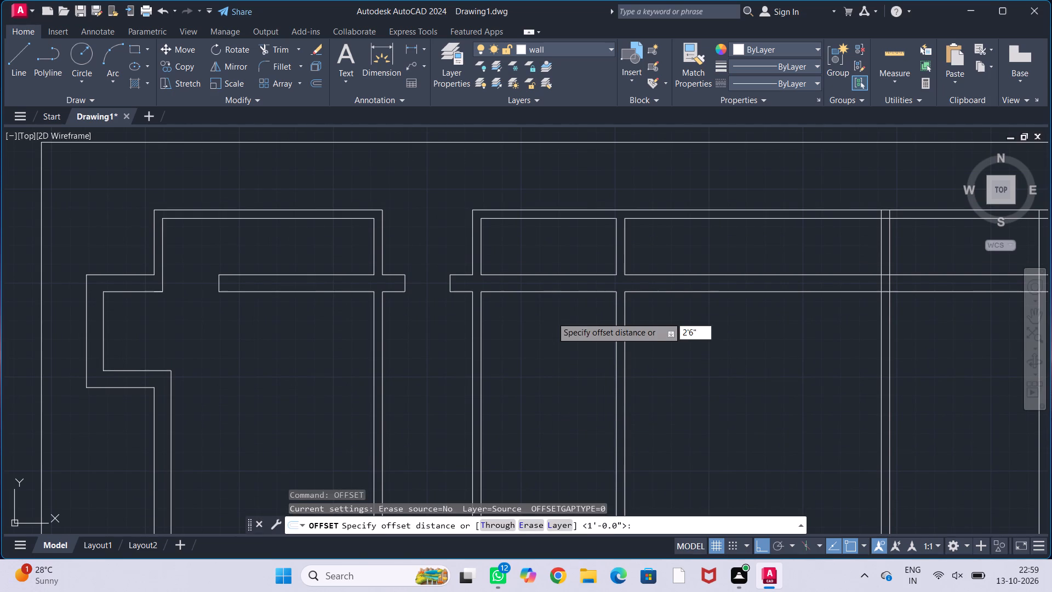
left_click(485, 264)
left_click(525, 259)
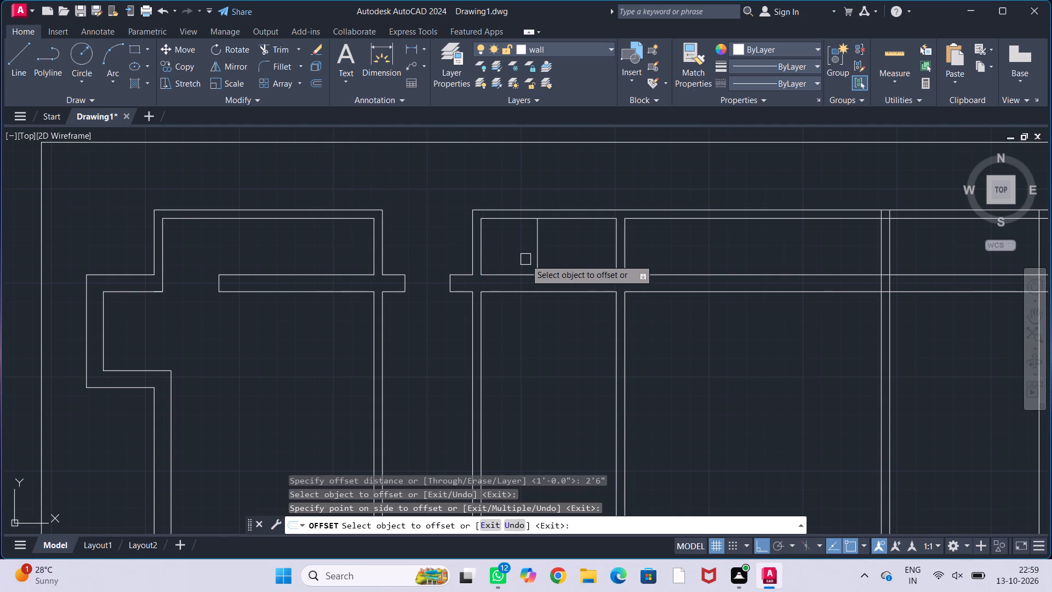
key("Escape")
key("Escape")
key("Escape")
key("Escape")
key("Escape")
Extend the west wall's inner line and the offset line down across the horizontal wall to its lower line.
type("ex")
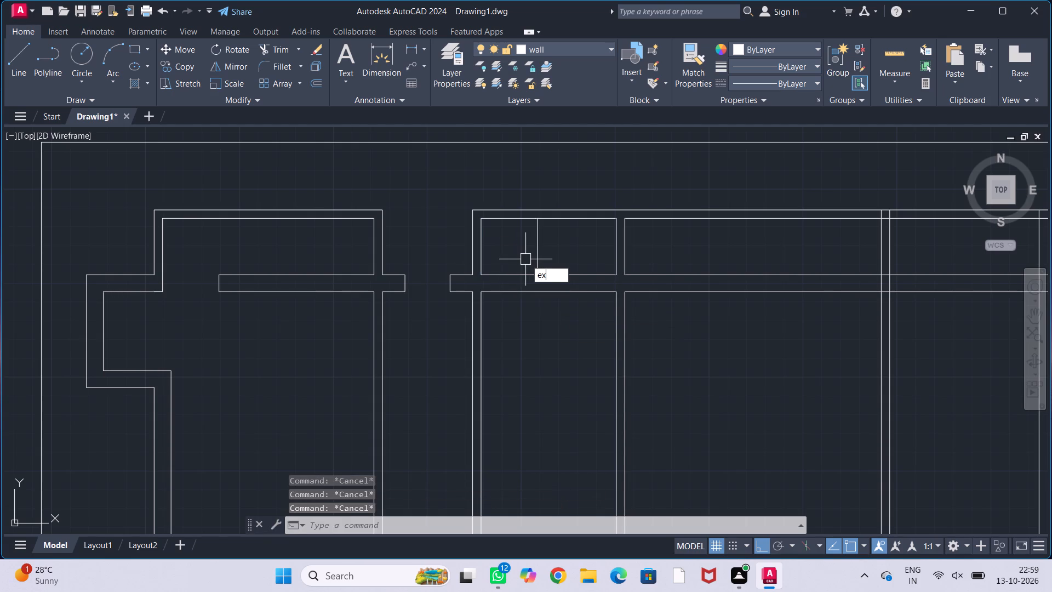
key("Return")
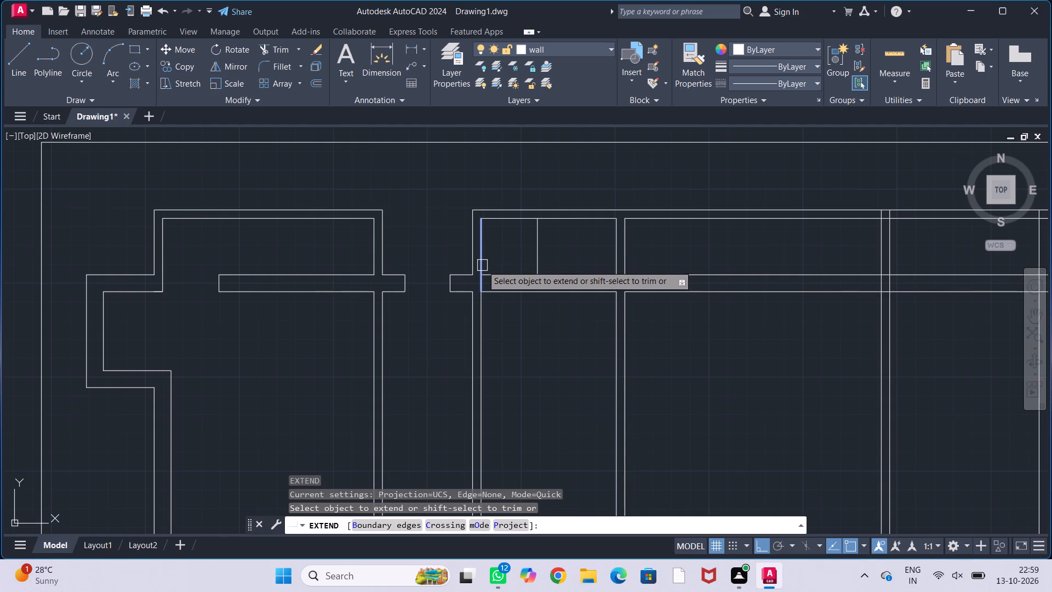
left_click(482, 265)
left_click(541, 259)
key("Escape")
key("Escape")
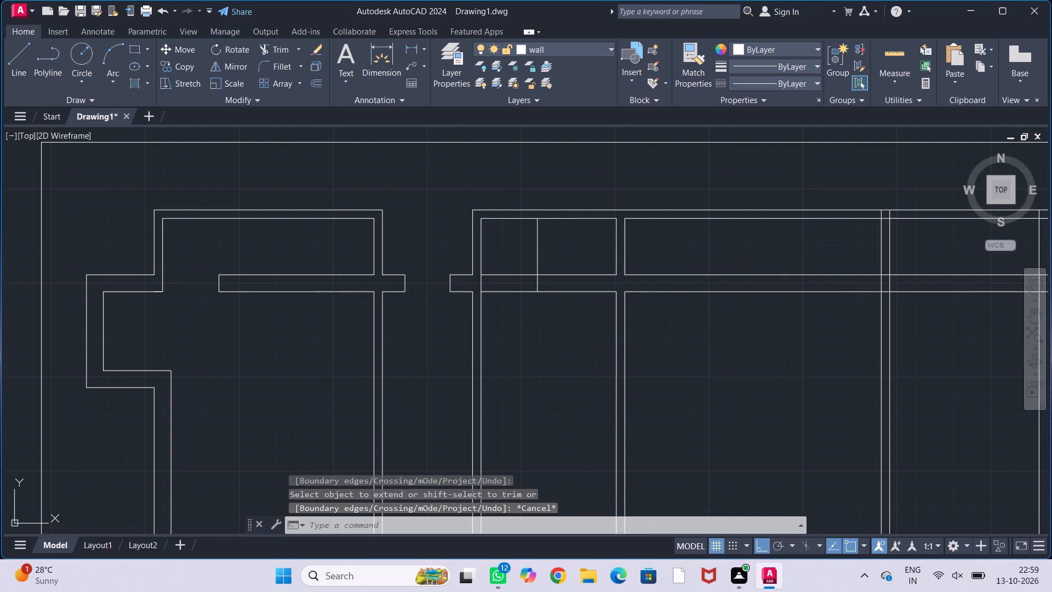
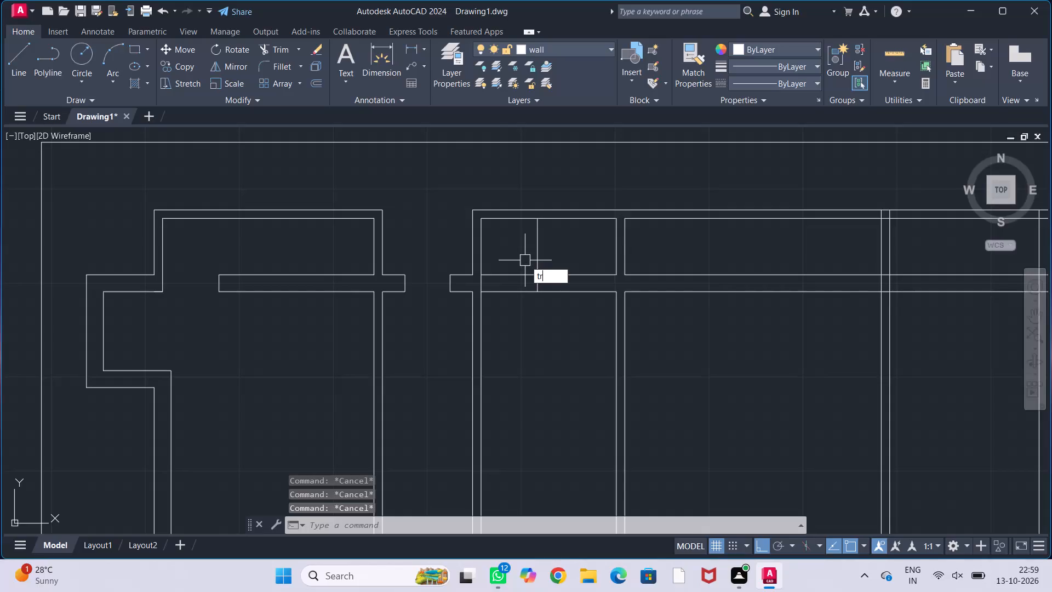
Trim the horizontal wall between the west wall's inner line and the 2'6" offset line, and remove the leftover offset line above.
key("Return")
left_click_drag(510, 257, 517, 333)
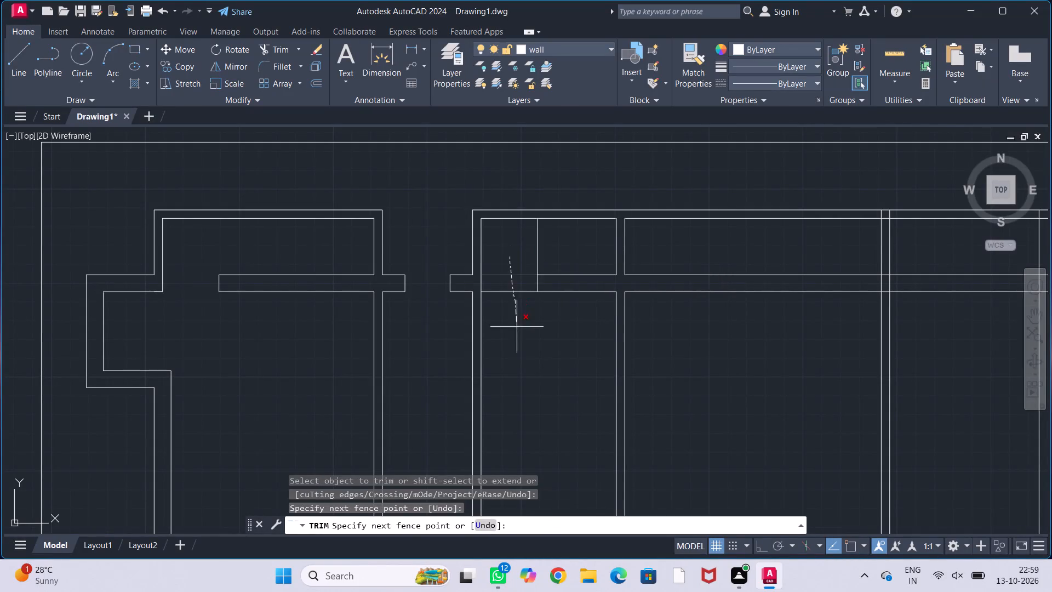
left_click_drag(517, 333, 517, 338)
left_click(538, 258)
key("Escape")
key("Escape")
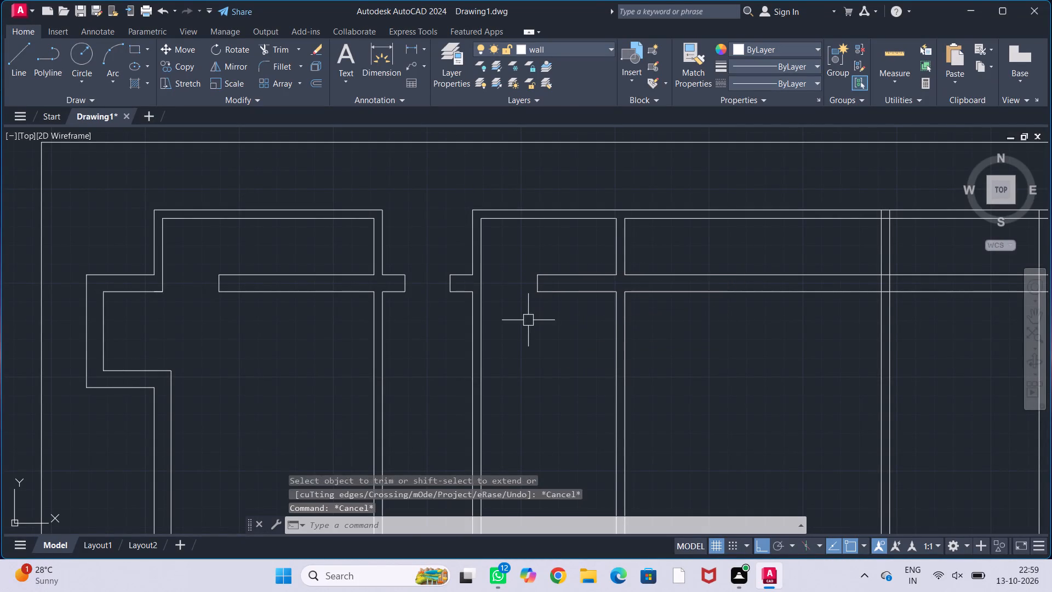
key("Escape")
key("Escape")
key("Escape")
Offset the first partition's east line 5' east into the adjoining upper room.
scroll(532, 312, "down", 2)
middle_click_drag(538, 346, 489, 312)
middle_click_drag(550, 303, 547, 303)
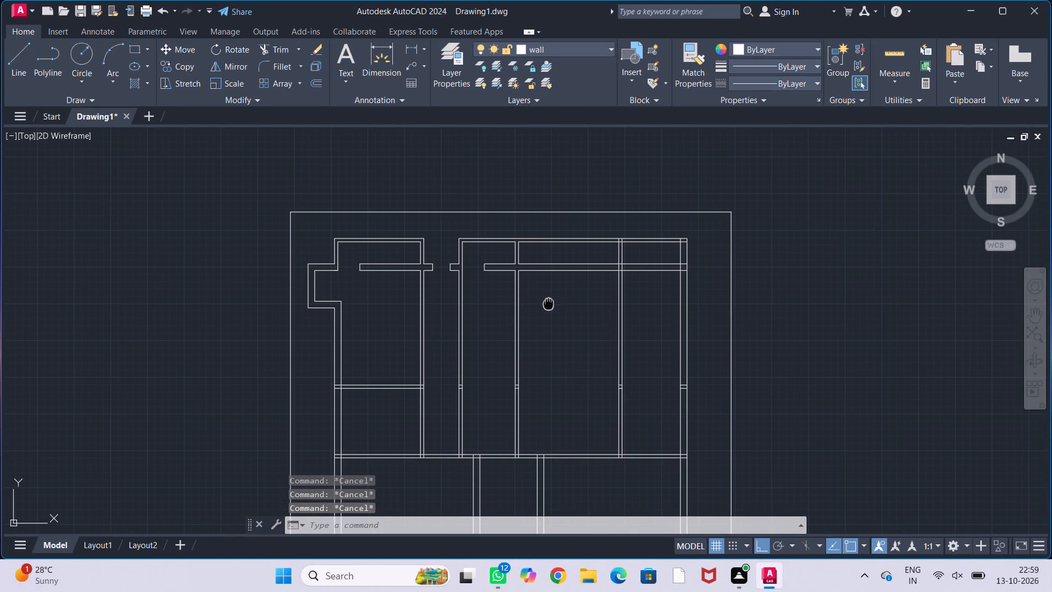
middle_click_drag(547, 303, 528, 310)
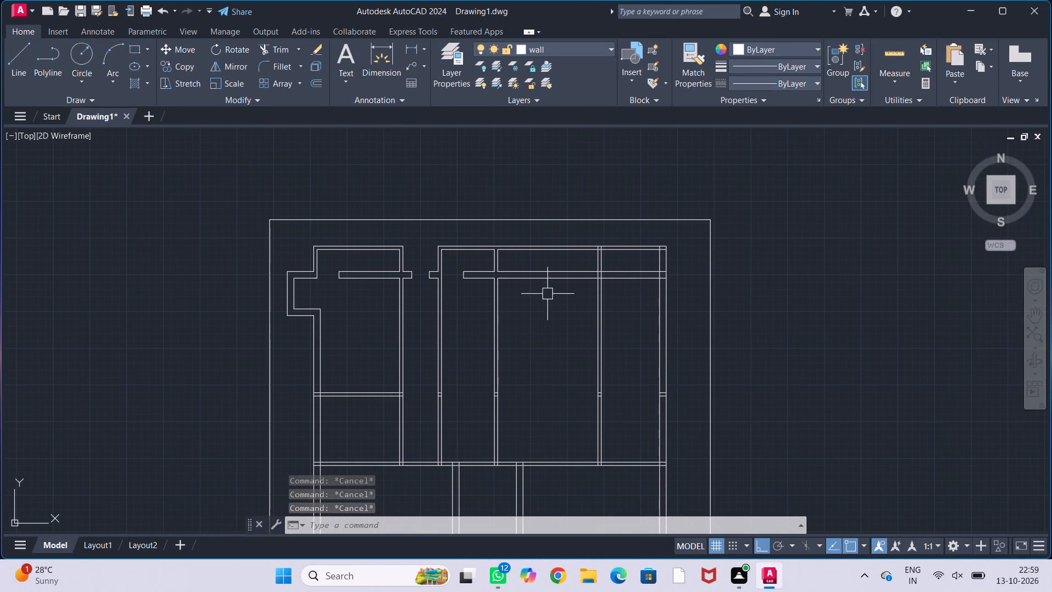
middle_click_drag(547, 294, 533, 297)
scroll(501, 263, "up", 2)
middle_click_drag(514, 267, 490, 262)
middle_click_drag(488, 266, 523, 261)
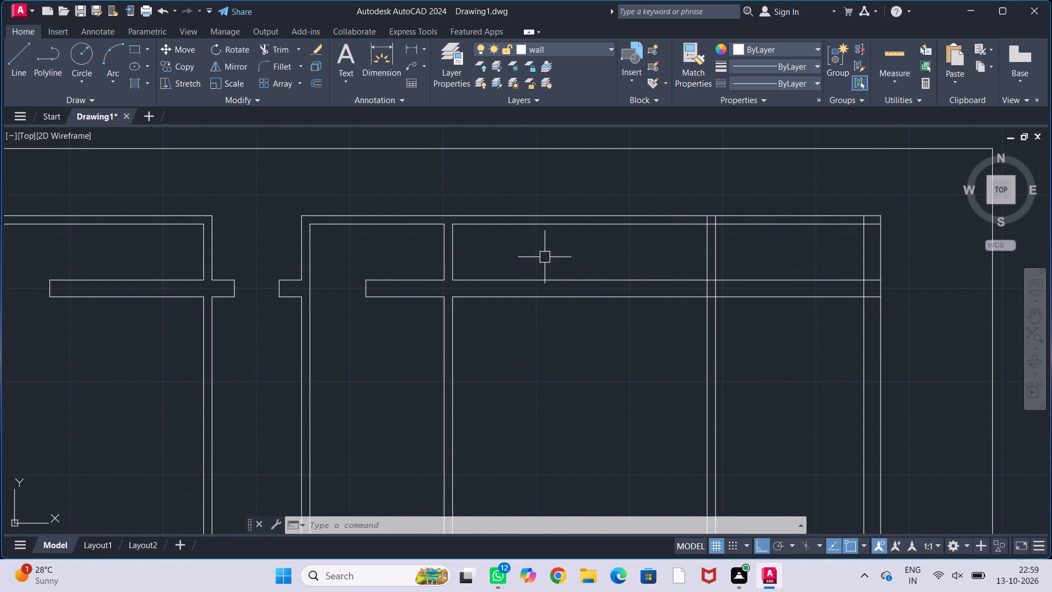
middle_click_drag(530, 254, 552, 254)
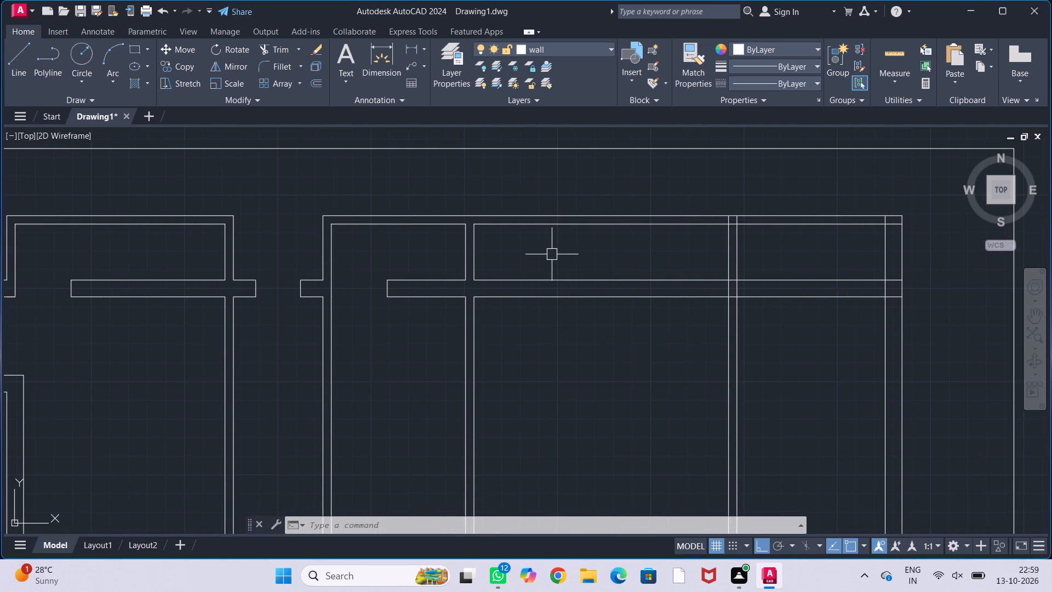
middle_click_drag(552, 254, 561, 245)
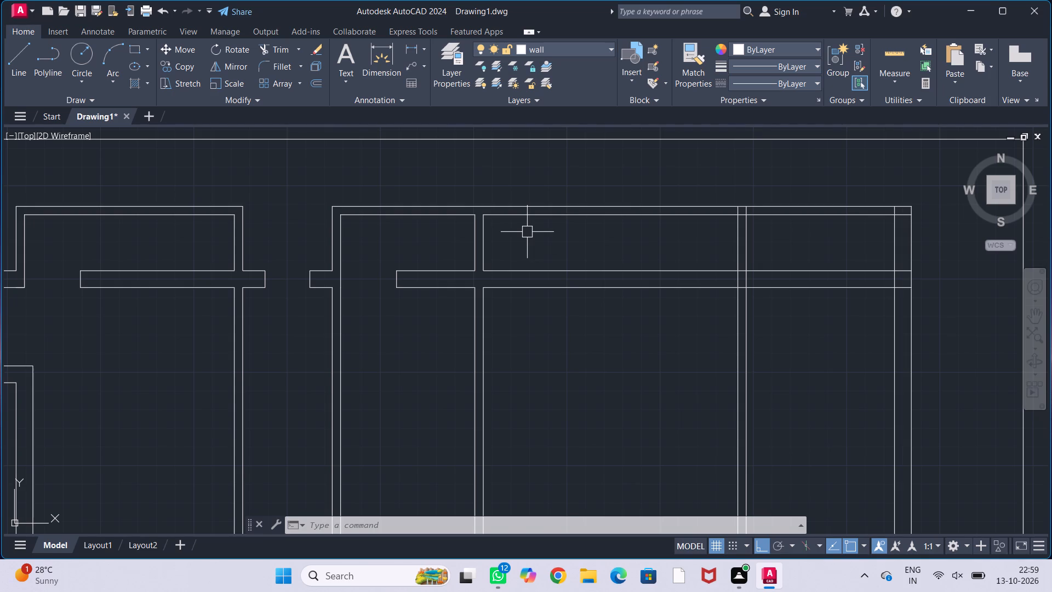
scroll(521, 232, "up", 1)
middle_click_drag(522, 231, 531, 220)
middle_click_drag(555, 232, 548, 230)
type("off")
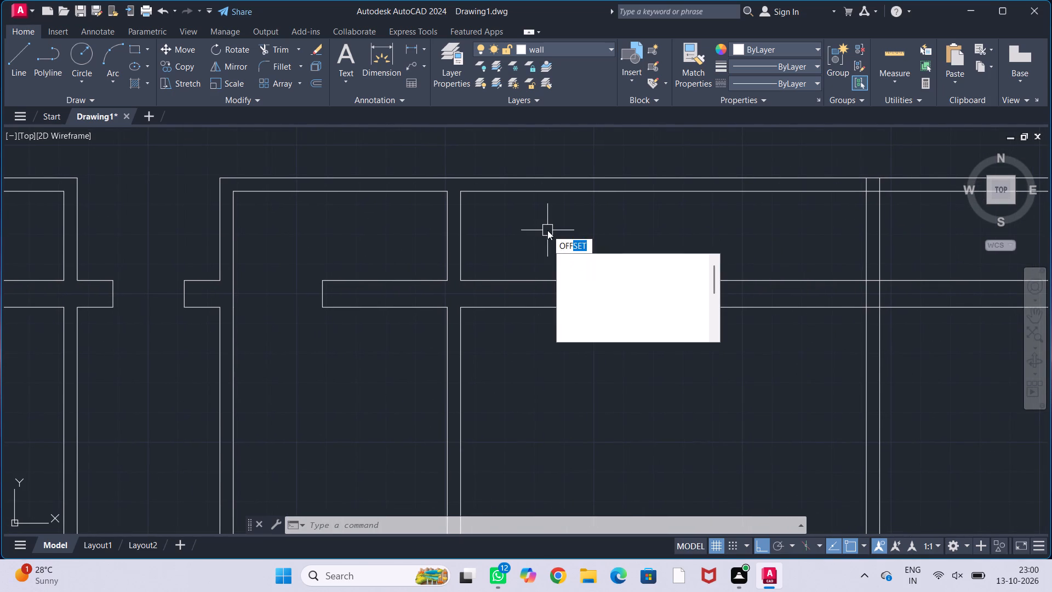
key("Return")
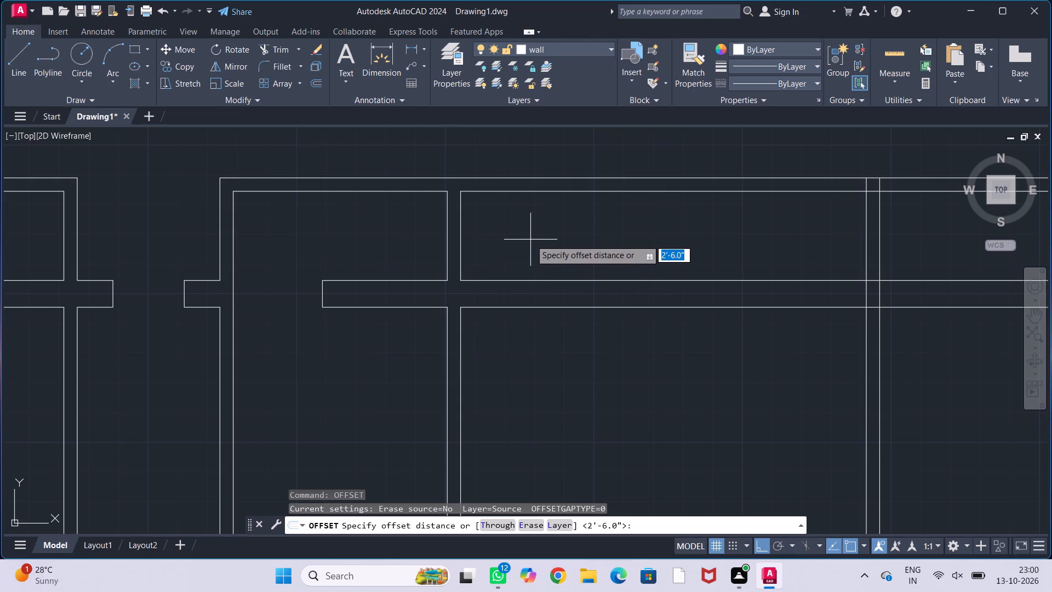
type("5'")
key("Return")
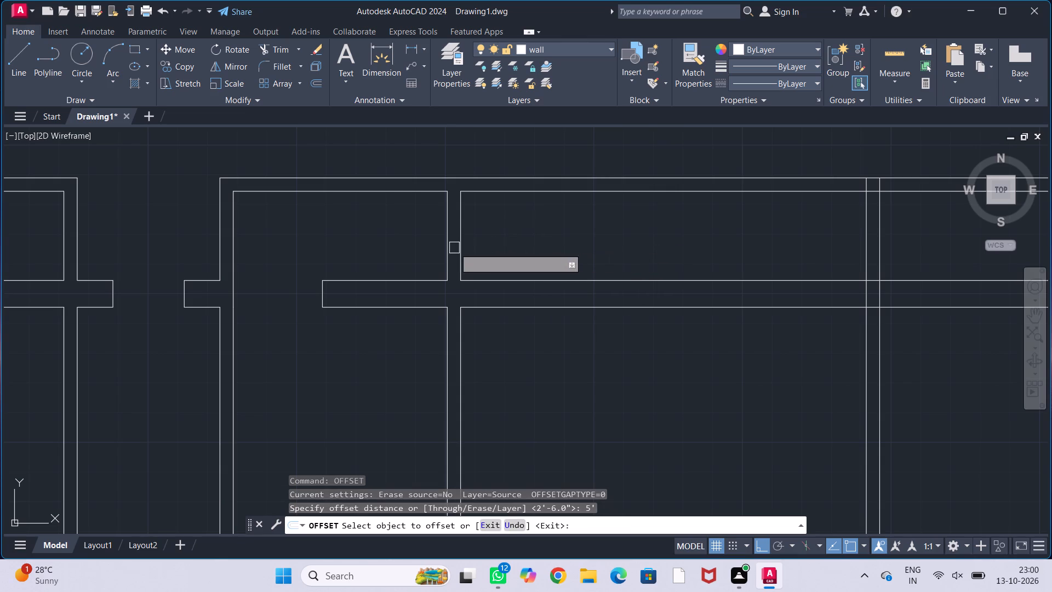
left_click(466, 249)
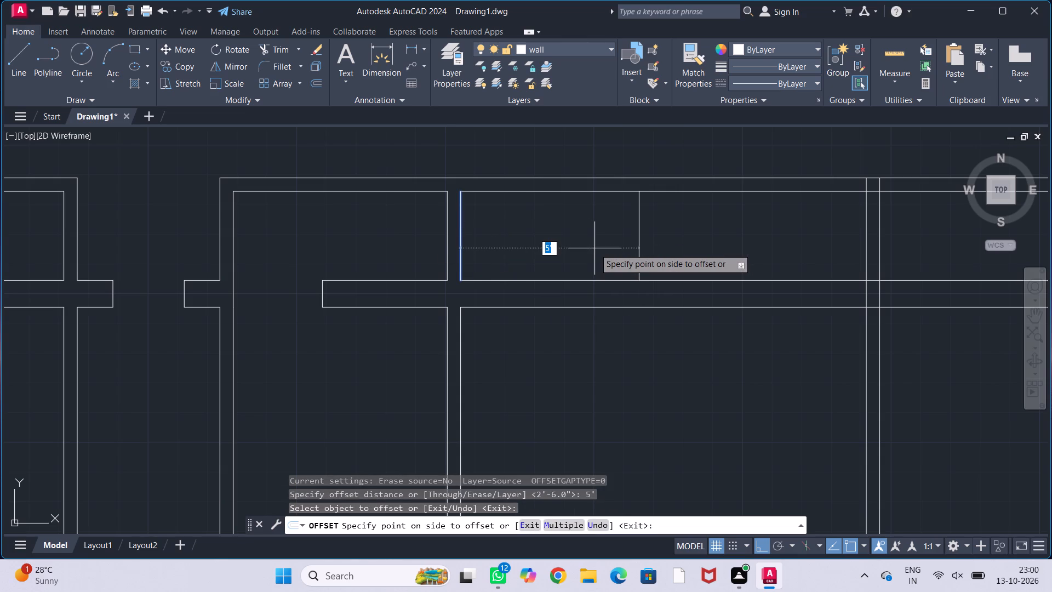
left_click(594, 248)
key("Escape")
key("Escape")
key("Escape")
key("Escape")
key("Escape")
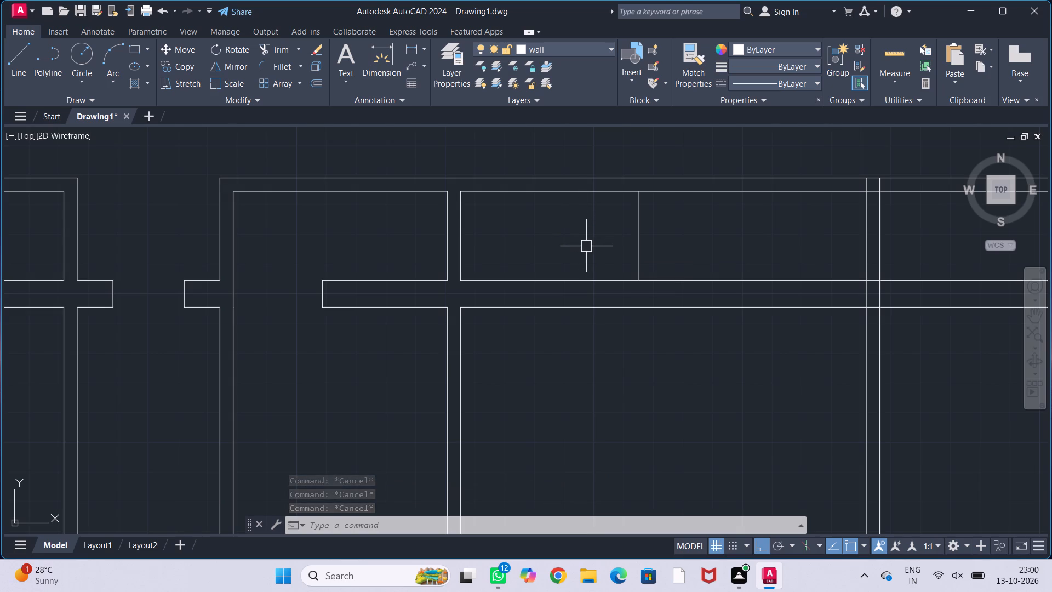
Offset the new vertical line 4.5" further east to form a partition.
type("off")
key("Return")
type("4.5\"")
key("Return")
left_click(638, 240)
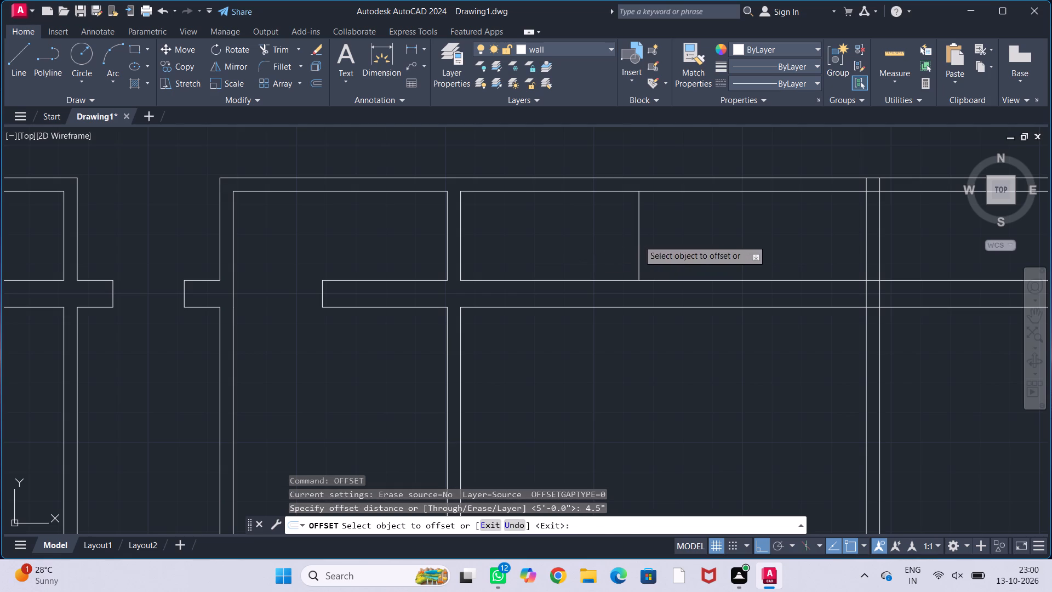
left_click(689, 240)
key("Escape")
key("Escape")
key("Escape")
key("Escape")
key("Escape")
Extend both lines of the new partition up to the top wall's outer line.
type("ex")
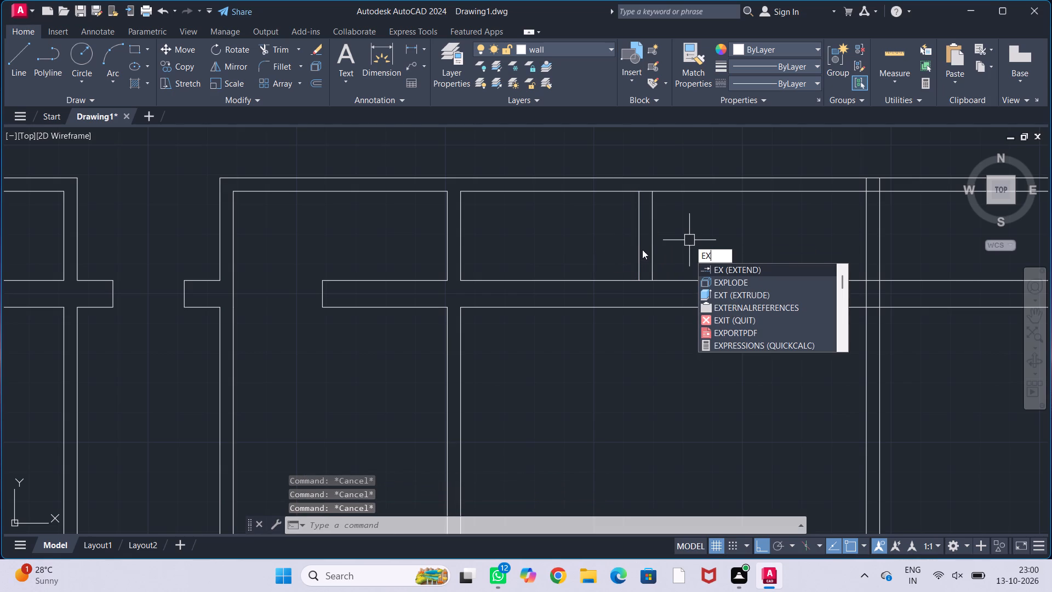
key("Return")
left_click(640, 221)
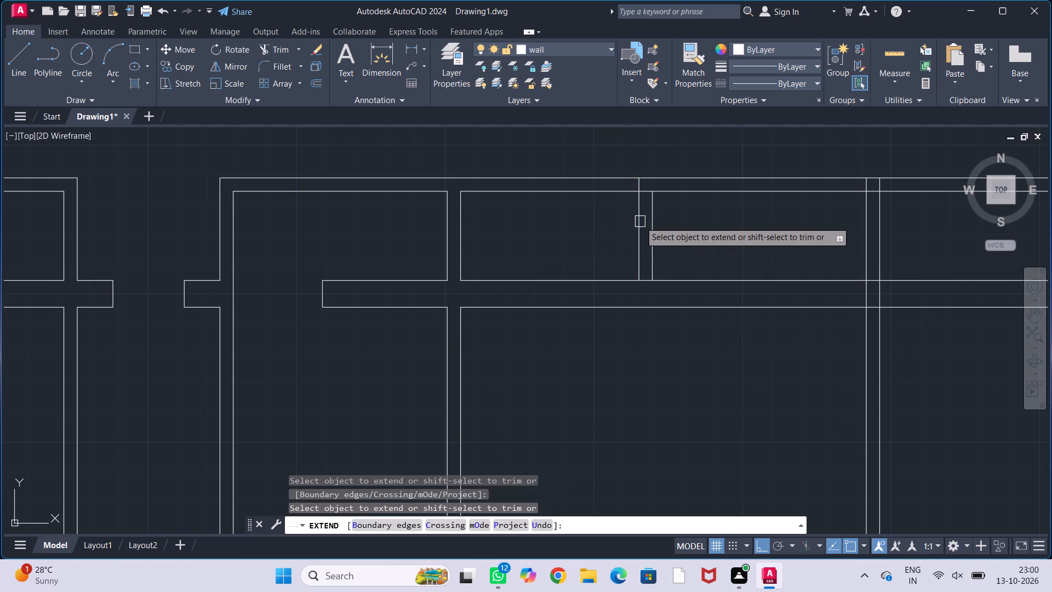
left_click(655, 227)
key("Escape")
key("Escape")
key("Escape")
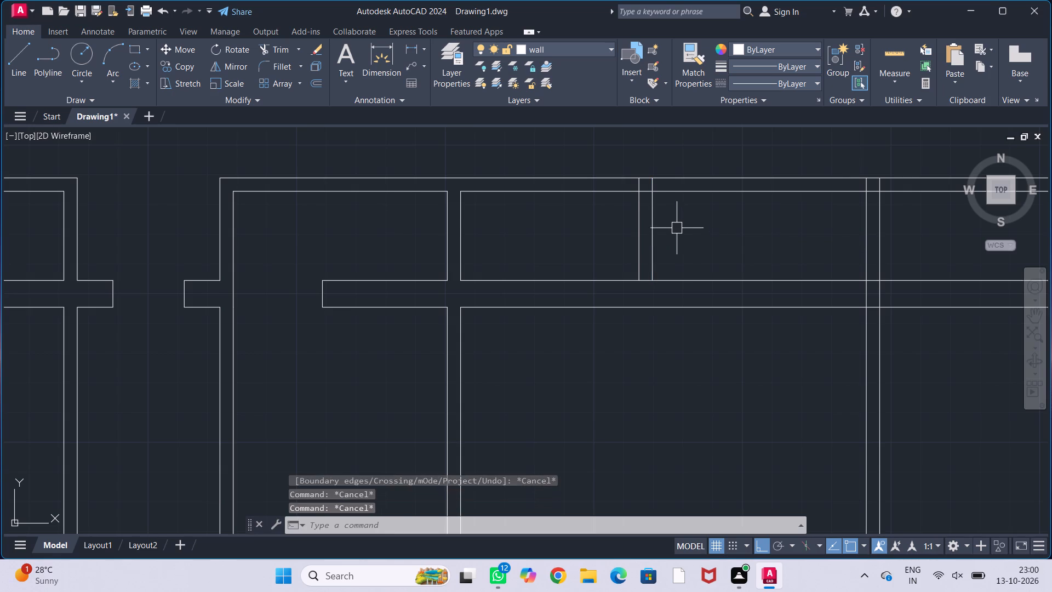
key("Escape")
Trim the crossing lines where the new partition meets the top wall.
type("tr")
key("Return")
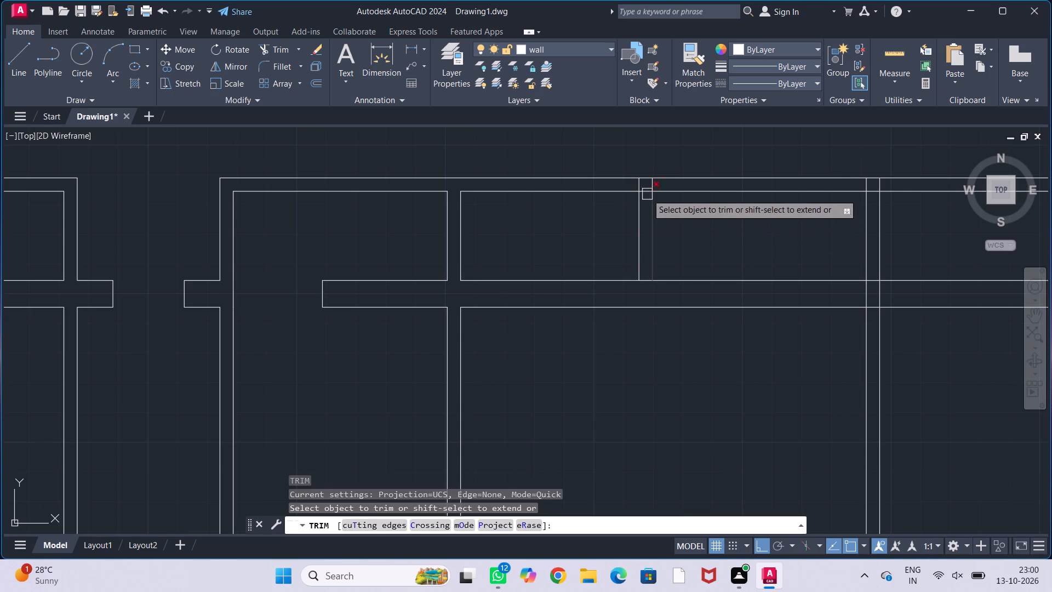
scroll(645, 192, "up", 2)
left_click_drag(603, 168, 666, 173)
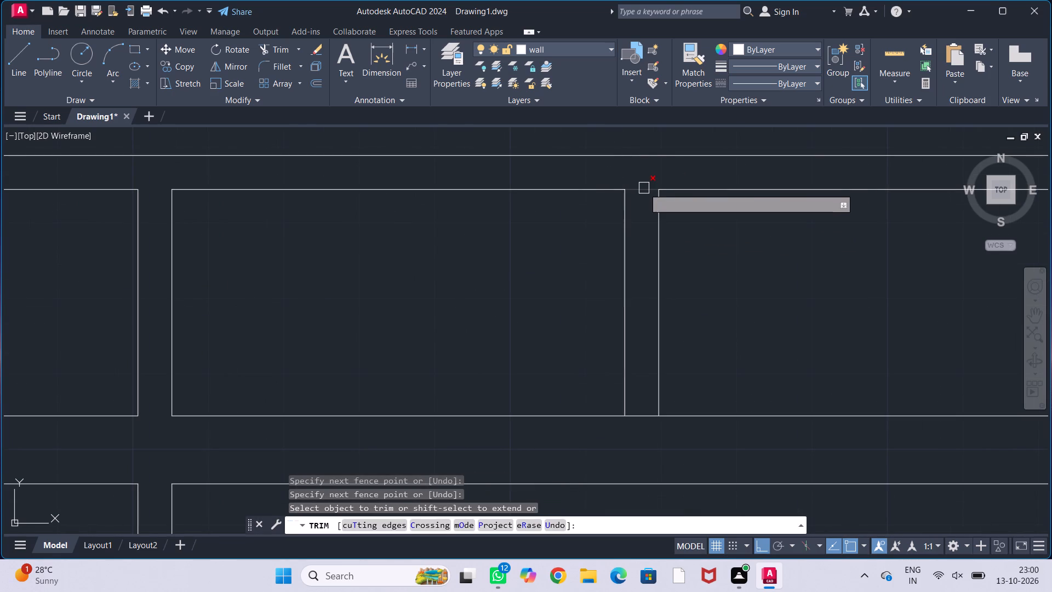
left_click(644, 188)
key("Escape")
key("Escape")
key("Escape")
key("Escape")
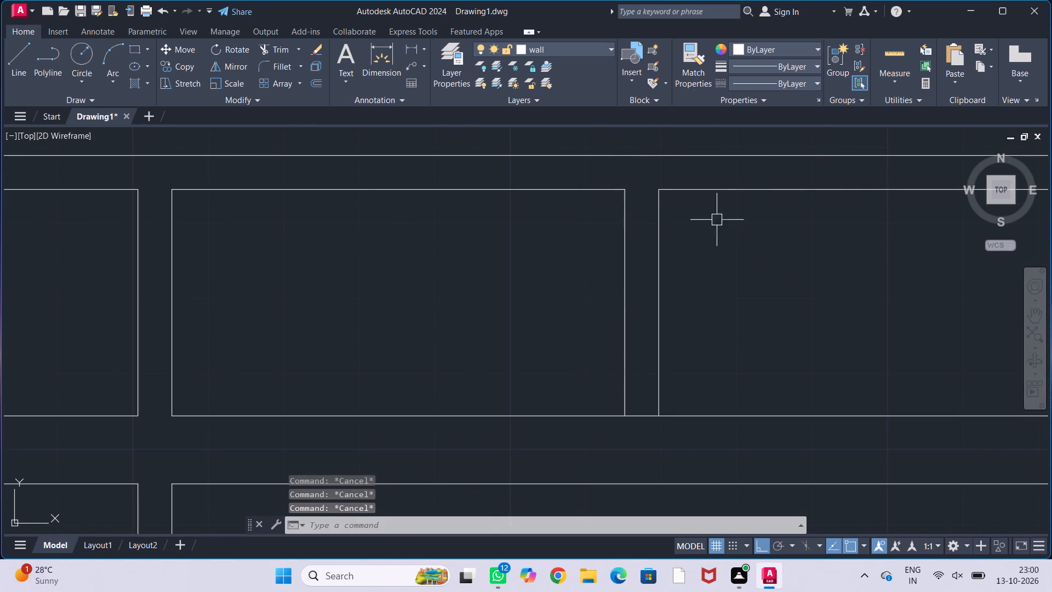
Offset the top wall's inner line between the first and new partitions 4.5" down into the room.
scroll(717, 220, "down", 2)
middle_click_drag(728, 230, 681, 214)
type("off")
key("Return")
type("4.5\"")
key("Return")
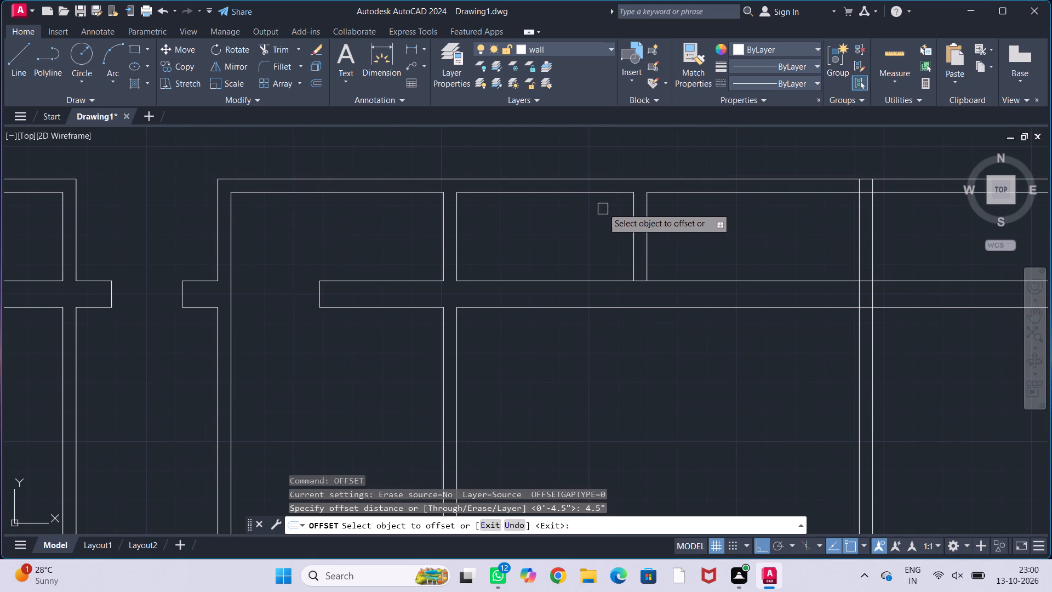
left_click(603, 194)
left_click(603, 232)
key("Escape")
key("Escape")
key("Escape")
key("Escape")
key("Escape")
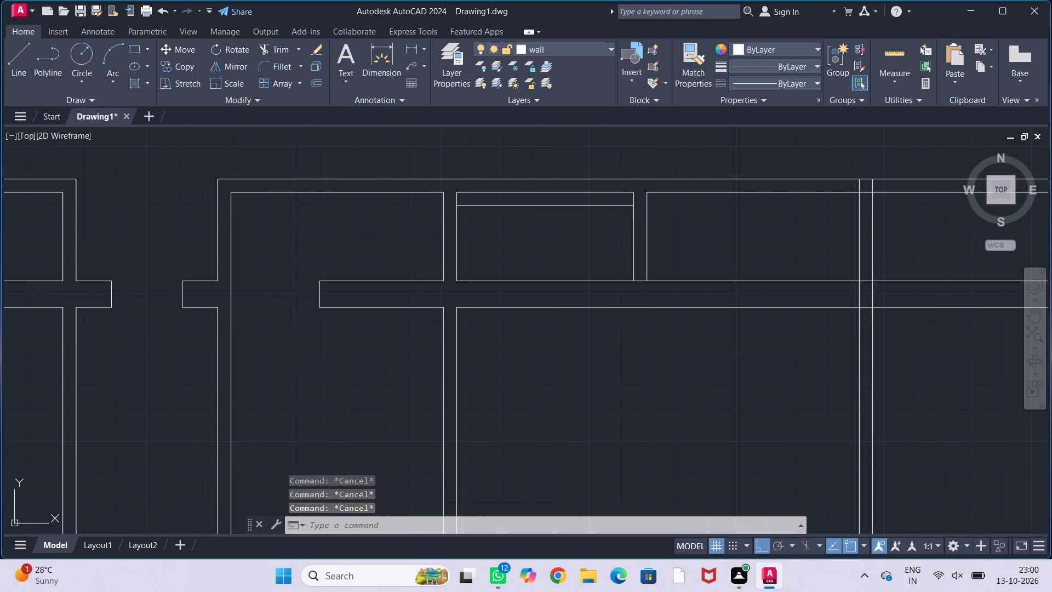
Trim away the original inner top-wall line between the two partitions and the partition stubs above the offset line.
type("tr")
key("Return")
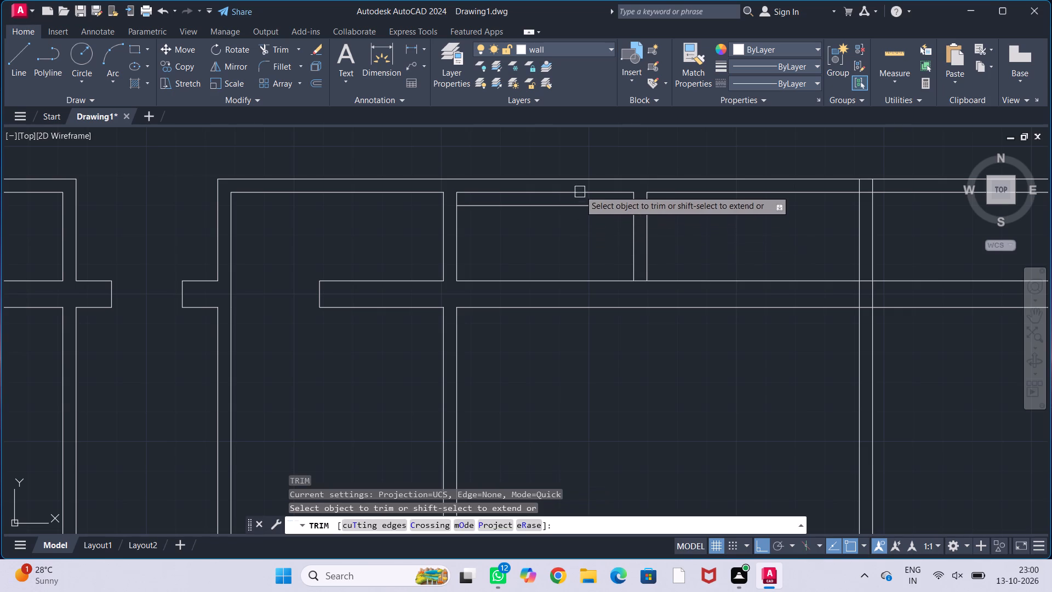
left_click(574, 193)
scroll(484, 196, "up", 1)
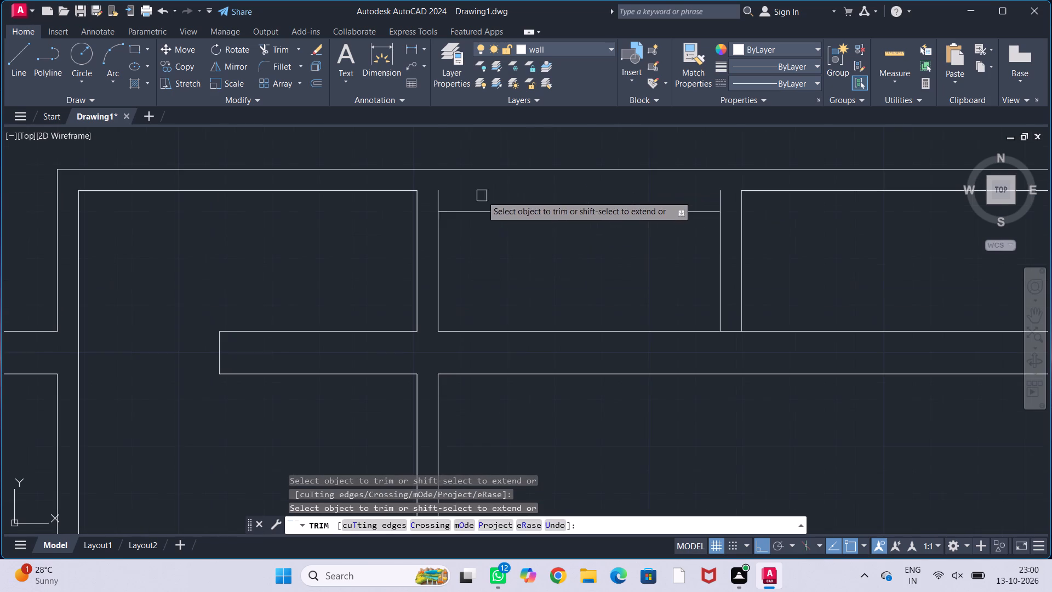
left_click(437, 198)
scroll(713, 213, "up", 1)
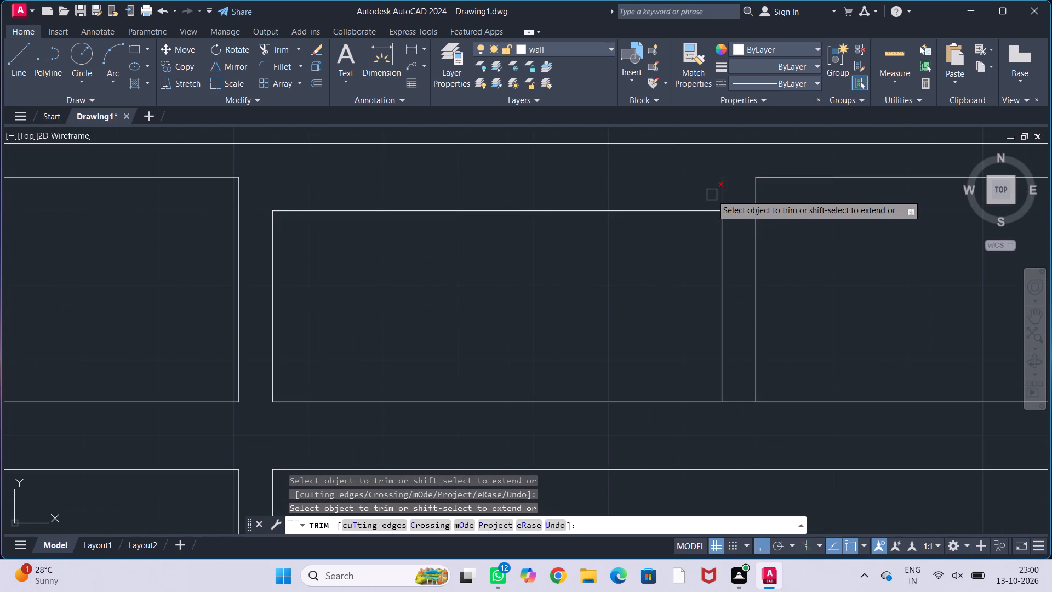
left_click(719, 195)
key("Escape")
key("Escape")
key("Escape")
key("Escape")
key("Escape")
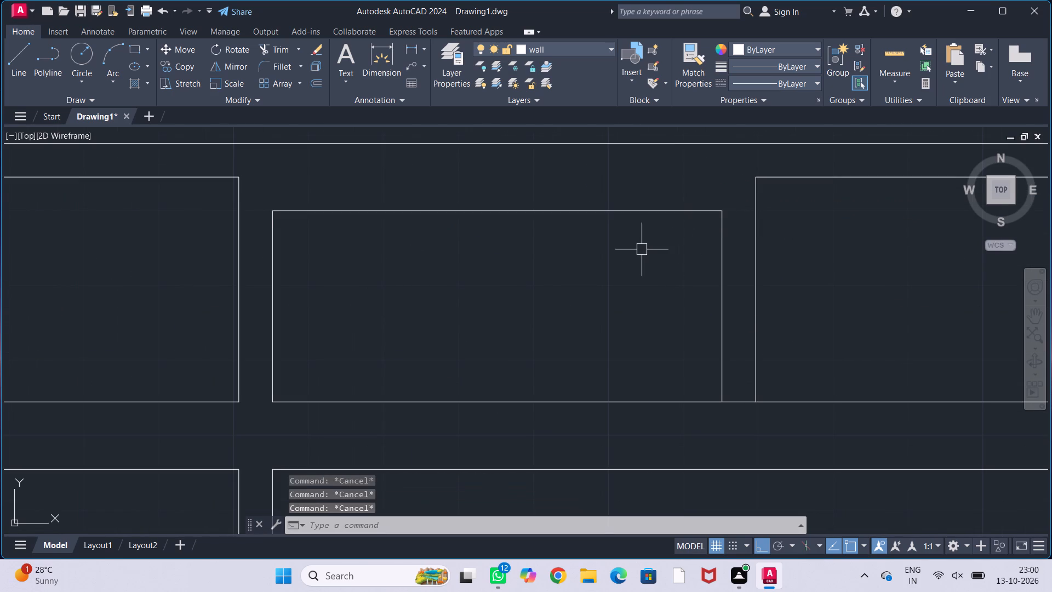
Extend both lines of the new partition down across the horizontal wall to its lower line.
scroll(642, 249, "down", 2)
middle_click_drag(640, 266, 606, 248)
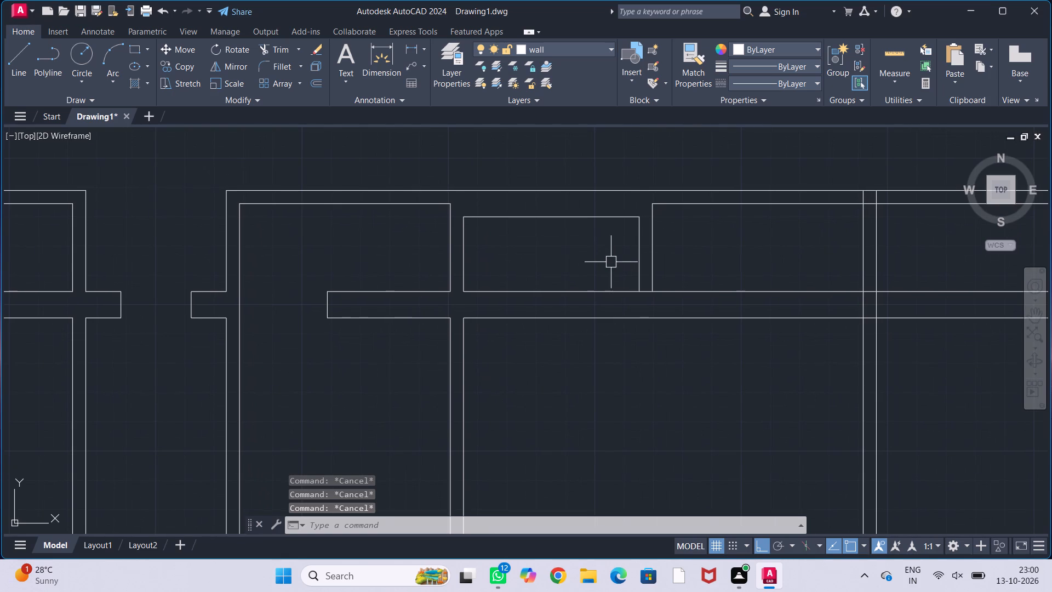
middle_click_drag(604, 257, 600, 246)
type("ex")
key("Return")
left_click(632, 255)
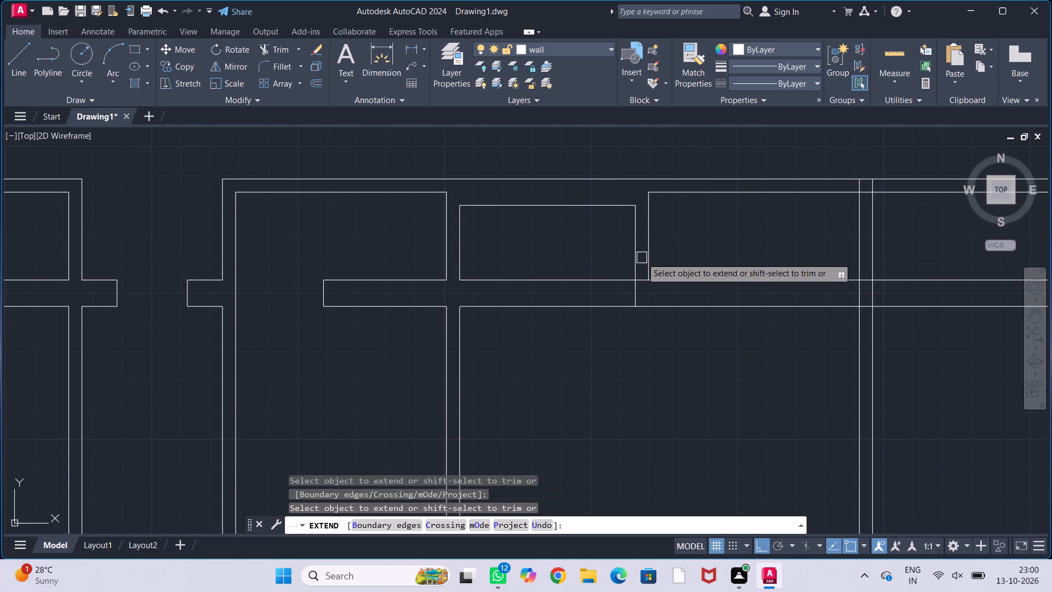
left_click(649, 260)
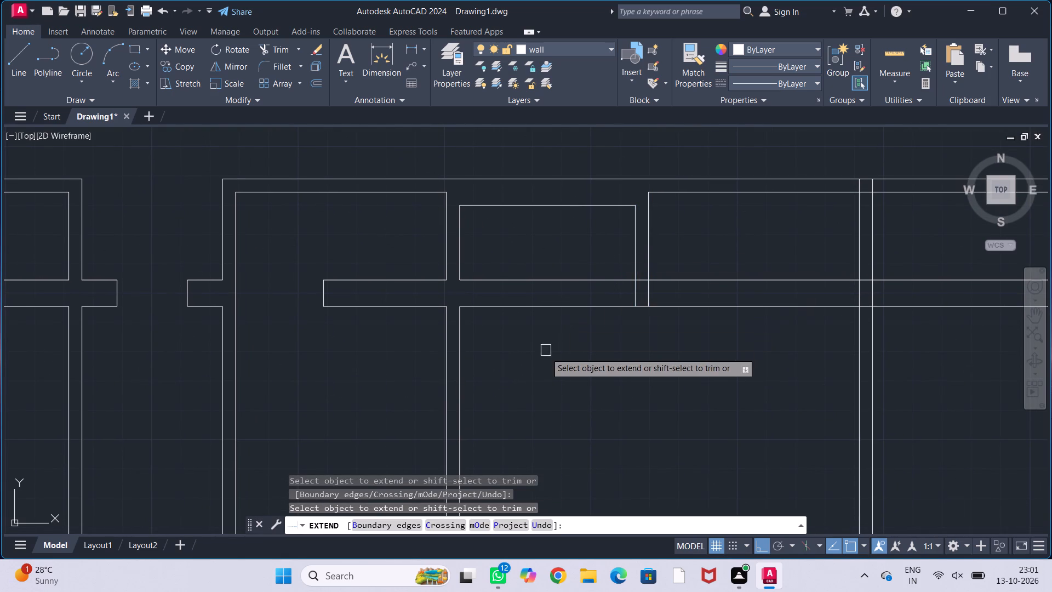
middle_click_drag(549, 349, 546, 320)
key("Escape")
key("Escape")
key("Escape")
key("Escape")
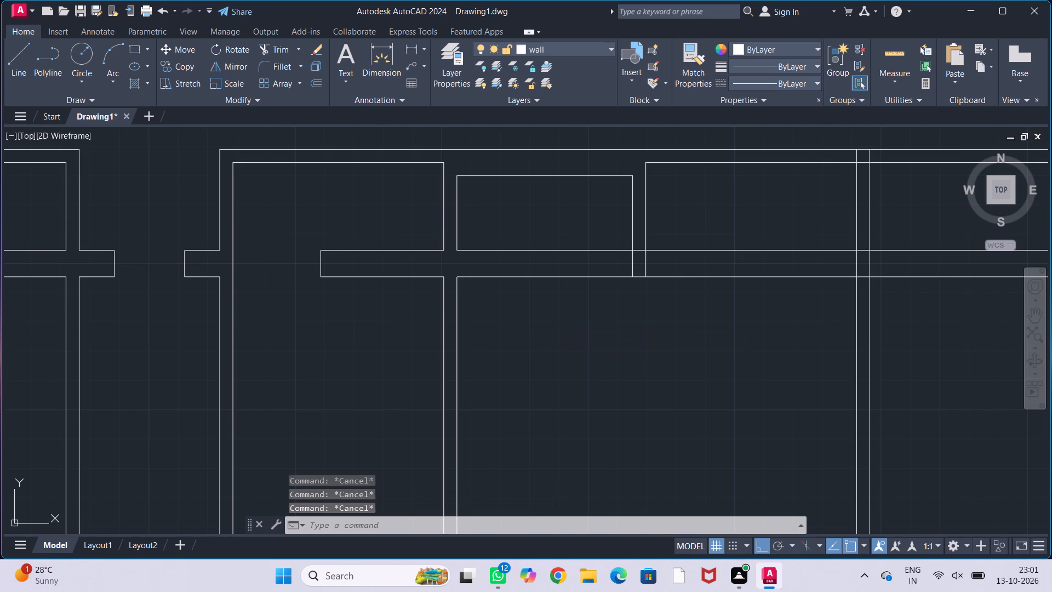
key("Escape")
Trim the horizontal wall out between the two partitions and clear the crossing lines at its junction with the new partition.
type("tr")
key("Return")
left_click_drag(546, 221, 550, 249)
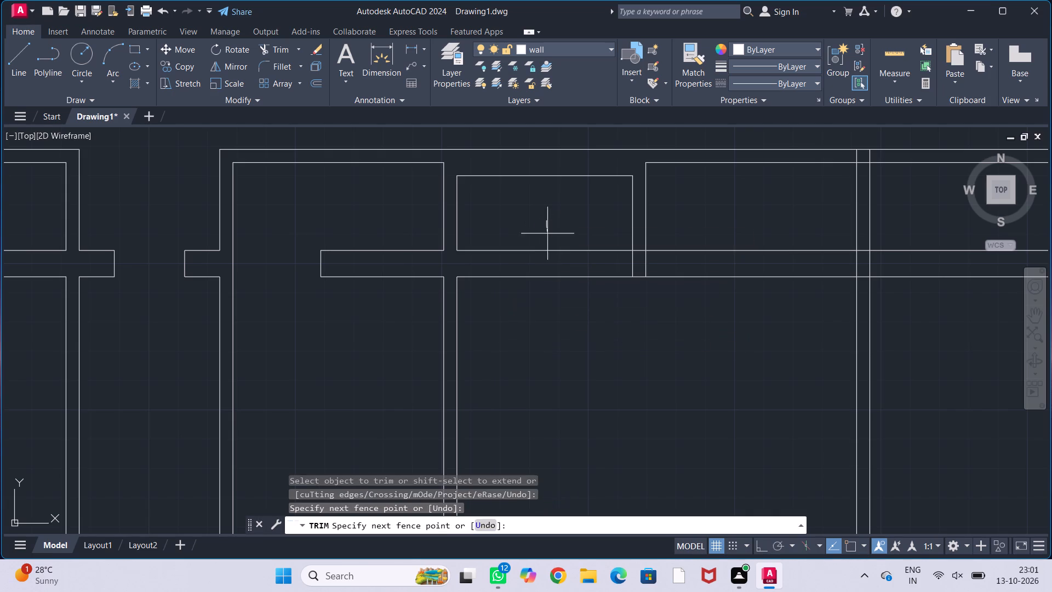
left_click_drag(550, 249, 556, 292)
scroll(654, 259, "up", 2)
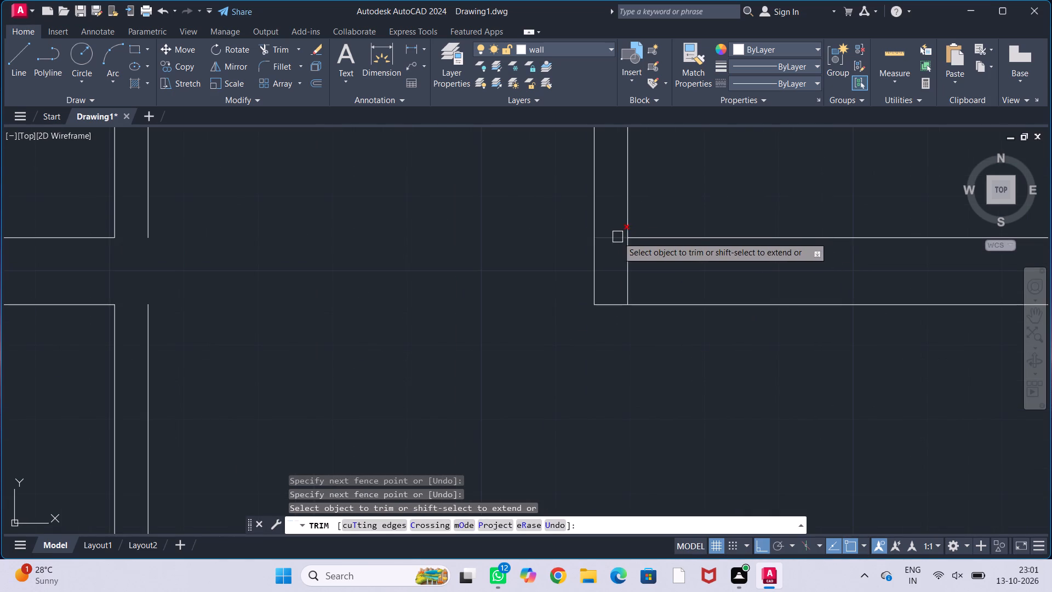
left_click(618, 237)
left_click(633, 266)
key("Escape")
key("Escape")
key("Escape")
key("Escape")
Erase the short upper piece of the first partition's east line and stretch the lower piece up to the recess's top line.
scroll(401, 312, "down", 3)
middle_click_drag(406, 302, 488, 294)
scroll(428, 272, "up", 1)
left_click(418, 270)
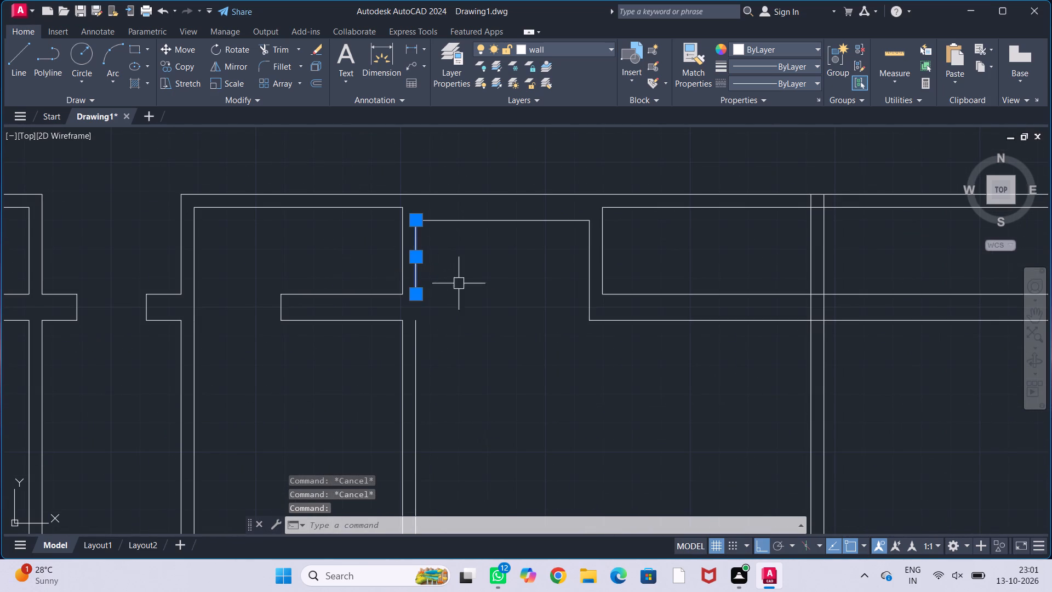
key("Delete")
left_click(414, 349)
left_click(411, 323)
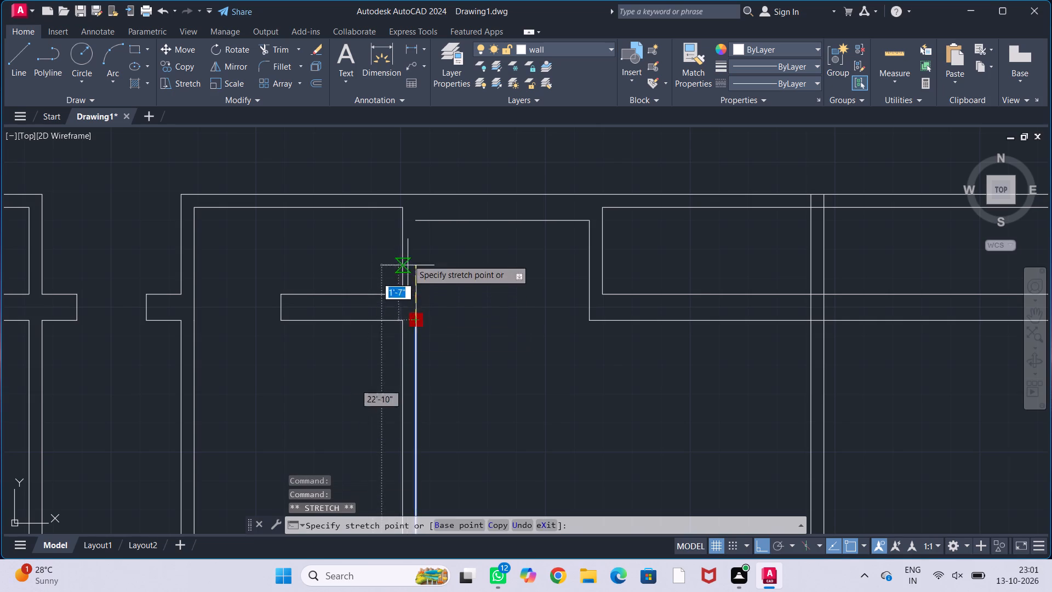
left_click(415, 223)
key("Escape")
key("Escape")
key("Escape")
key("Escape")
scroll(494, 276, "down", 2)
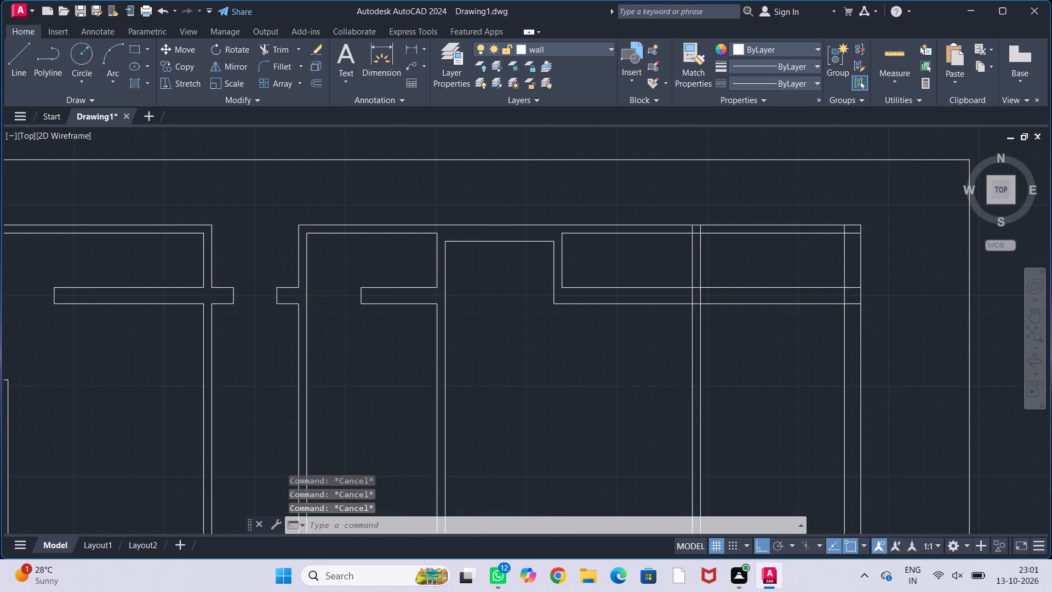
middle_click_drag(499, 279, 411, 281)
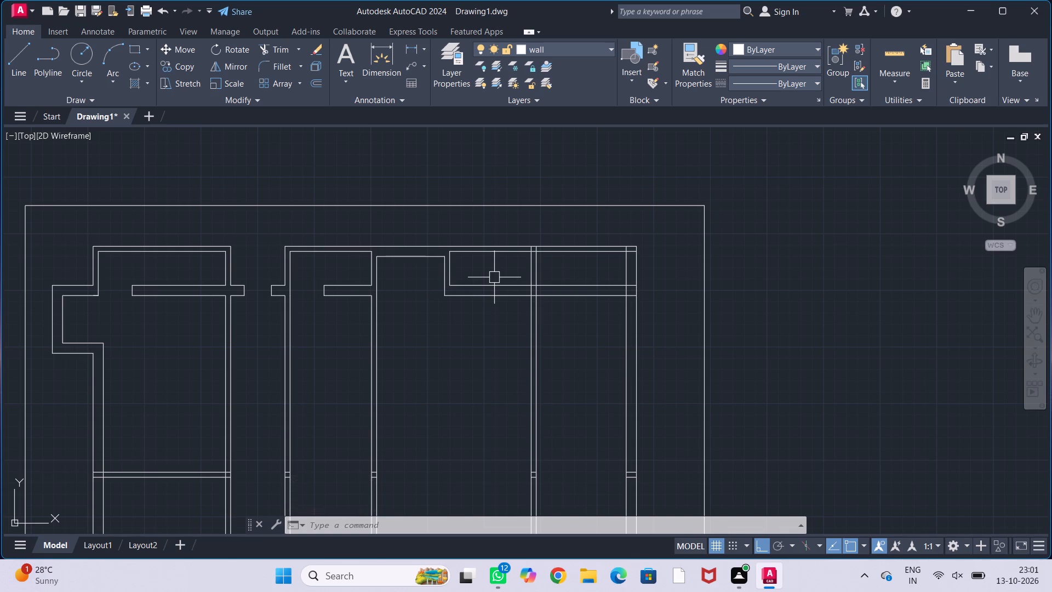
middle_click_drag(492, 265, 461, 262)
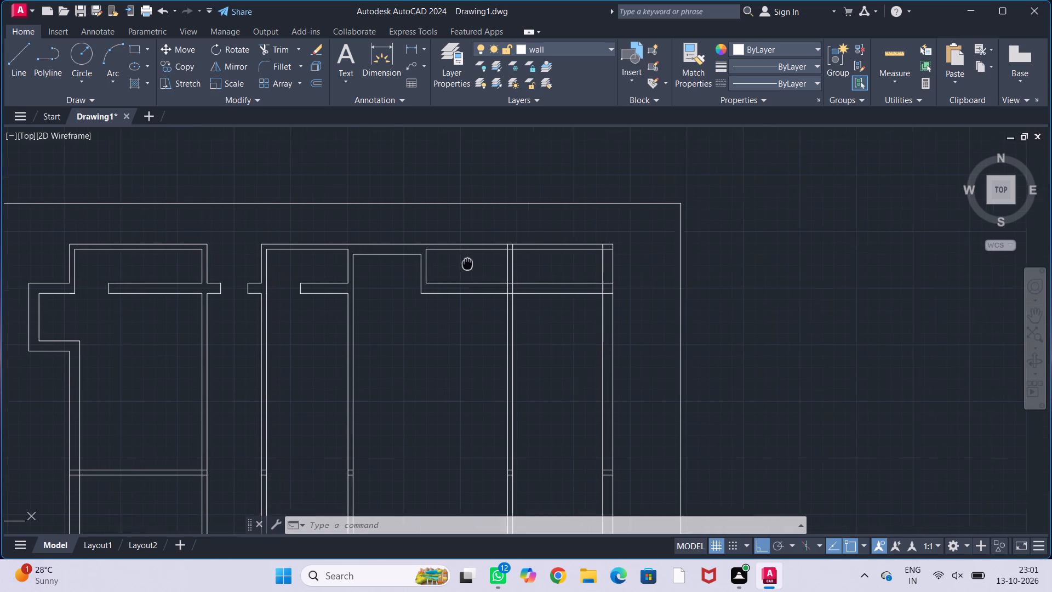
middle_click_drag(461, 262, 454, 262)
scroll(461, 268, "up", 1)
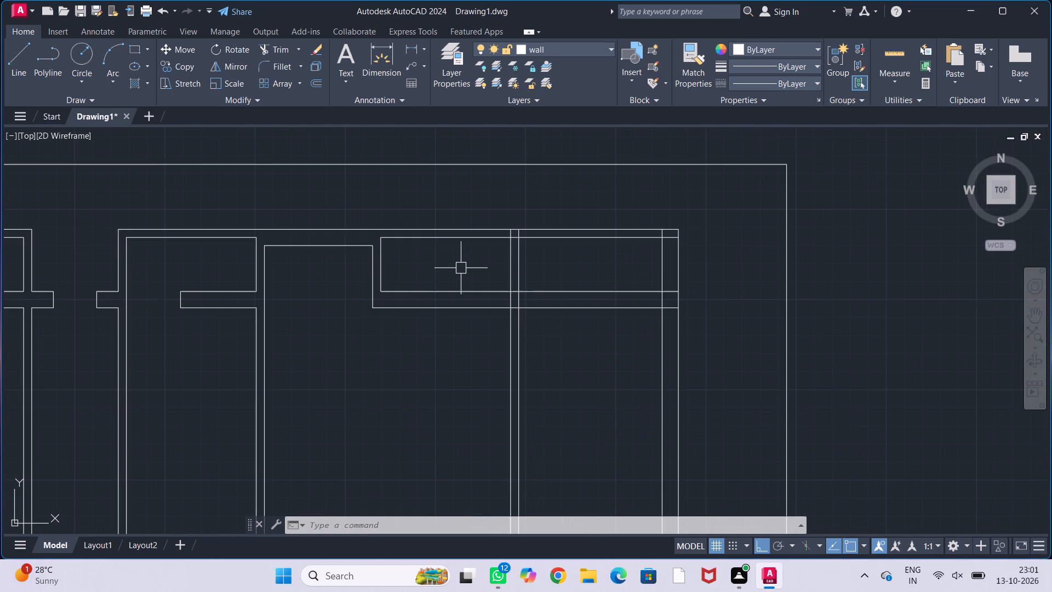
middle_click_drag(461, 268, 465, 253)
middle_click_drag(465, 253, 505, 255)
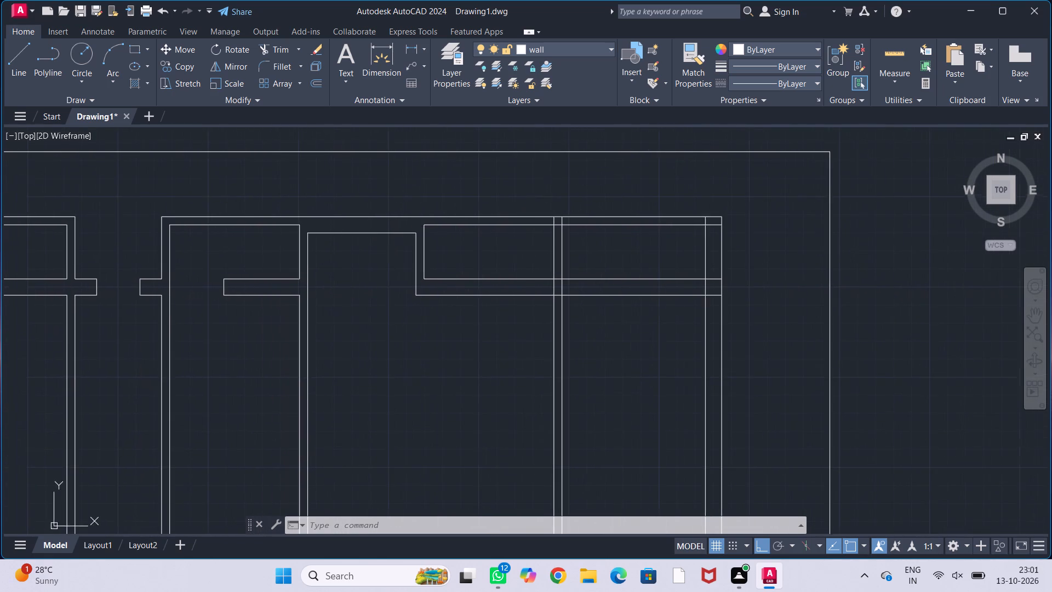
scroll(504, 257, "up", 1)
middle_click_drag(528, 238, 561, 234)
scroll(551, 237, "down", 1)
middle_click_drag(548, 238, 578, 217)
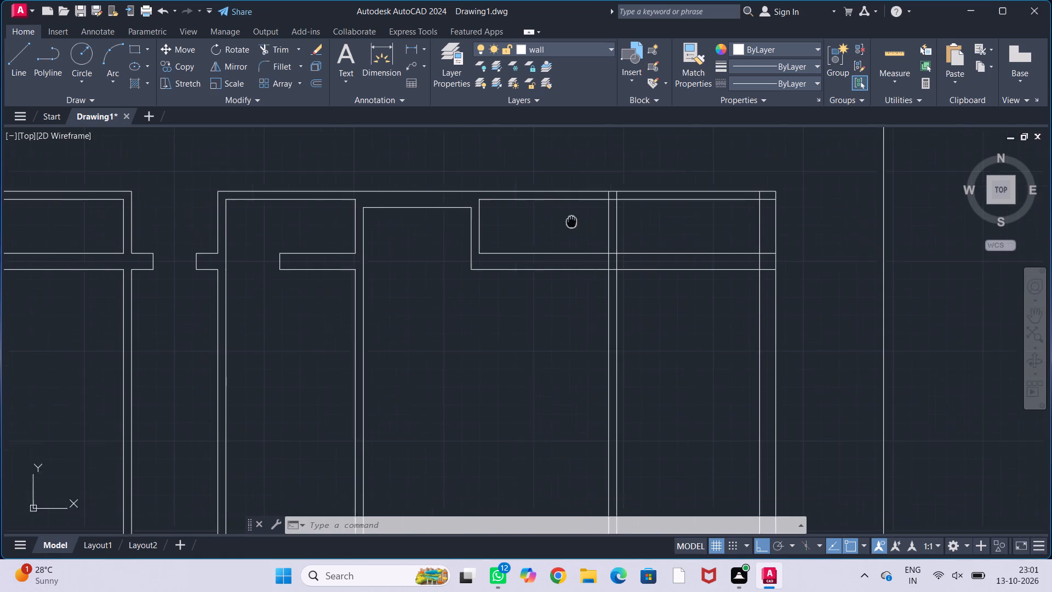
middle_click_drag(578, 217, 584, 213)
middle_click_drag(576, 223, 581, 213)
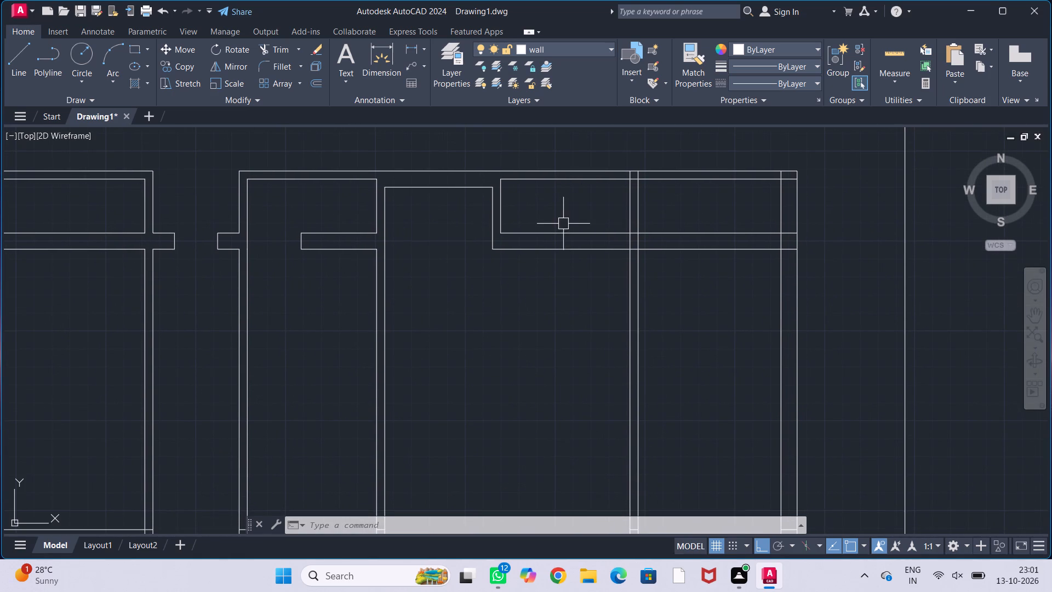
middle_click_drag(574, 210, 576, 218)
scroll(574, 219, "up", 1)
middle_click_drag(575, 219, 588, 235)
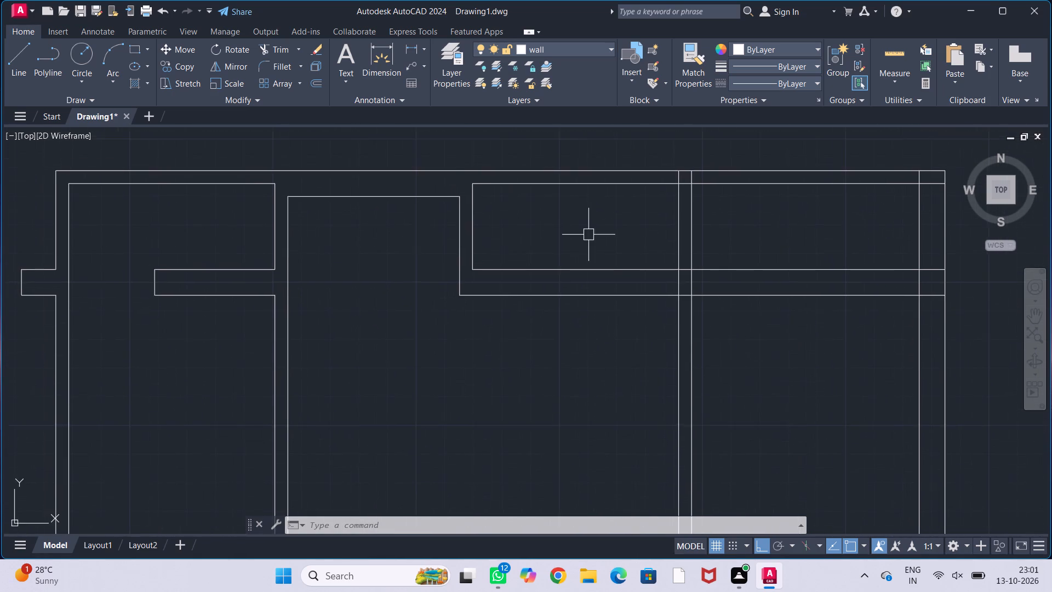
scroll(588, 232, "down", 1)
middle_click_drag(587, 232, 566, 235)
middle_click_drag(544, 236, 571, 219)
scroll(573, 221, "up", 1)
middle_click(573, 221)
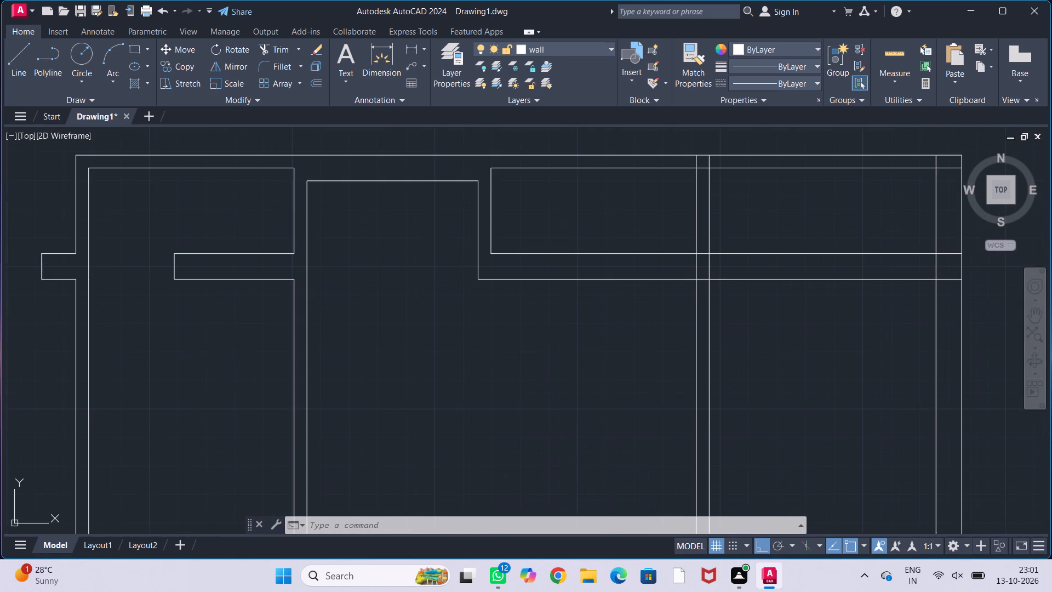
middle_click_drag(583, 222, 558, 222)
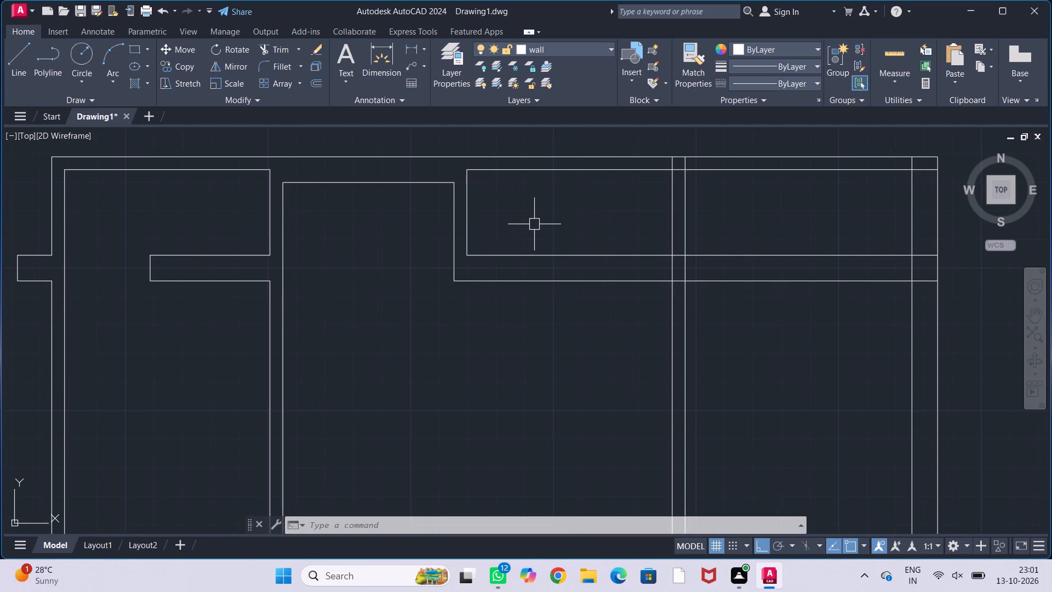
Offset the east line of the partition east of the recess 2'6" further east to mark an opening.
middle_click_drag(547, 232, 538, 223)
key("o")
type("ff")
key("Return")
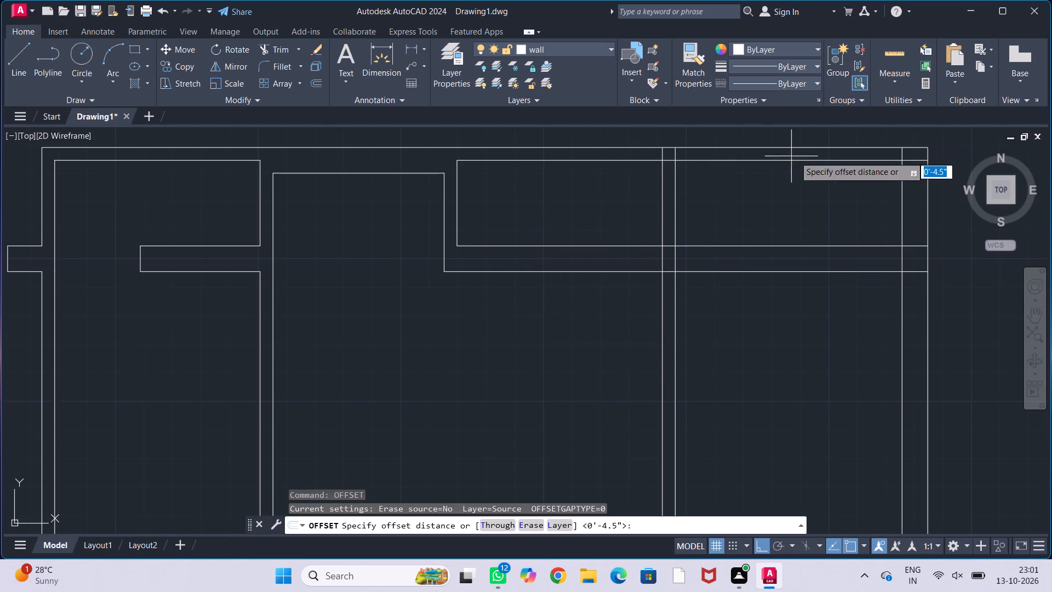
key("2")
key("apostrophe")
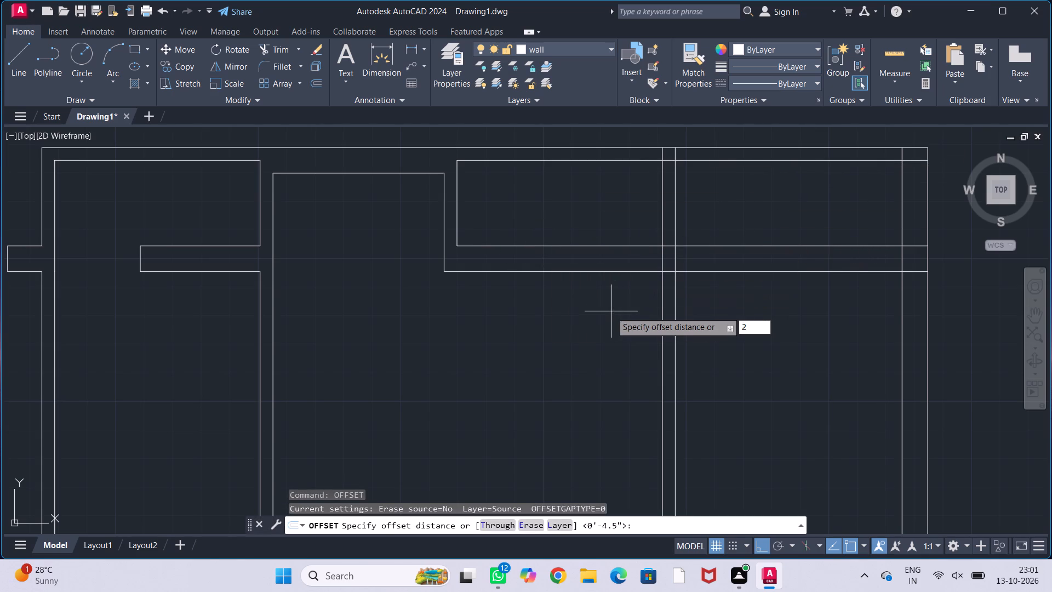
key("6")
key("shift+quotedbl")
key("Return")
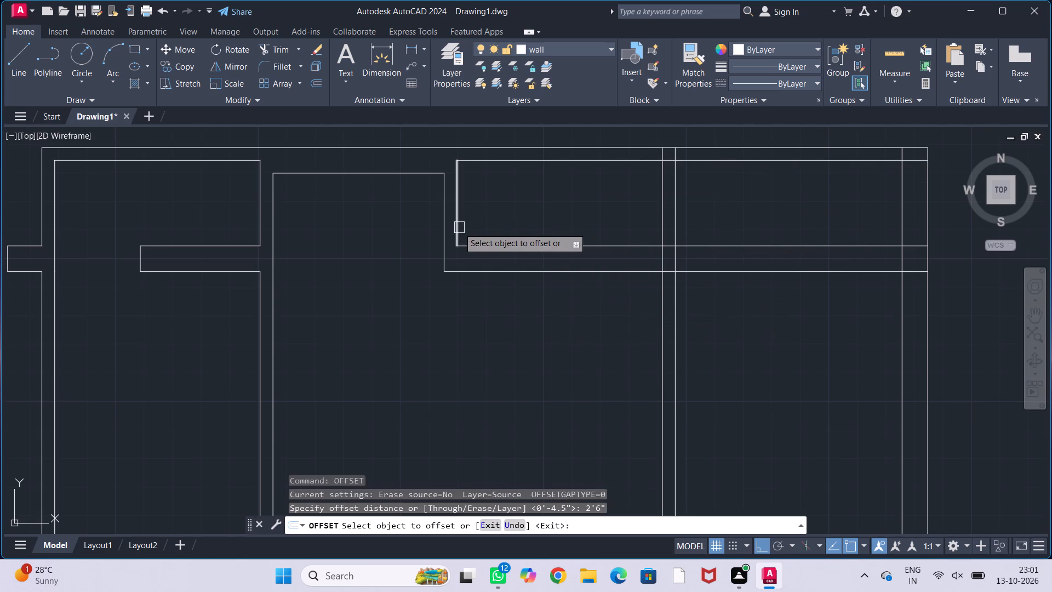
left_click_drag(458, 227, 468, 226)
left_click(571, 216)
key("Escape")
key("Escape")
key("Escape")
key("Escape")
key("Escape")
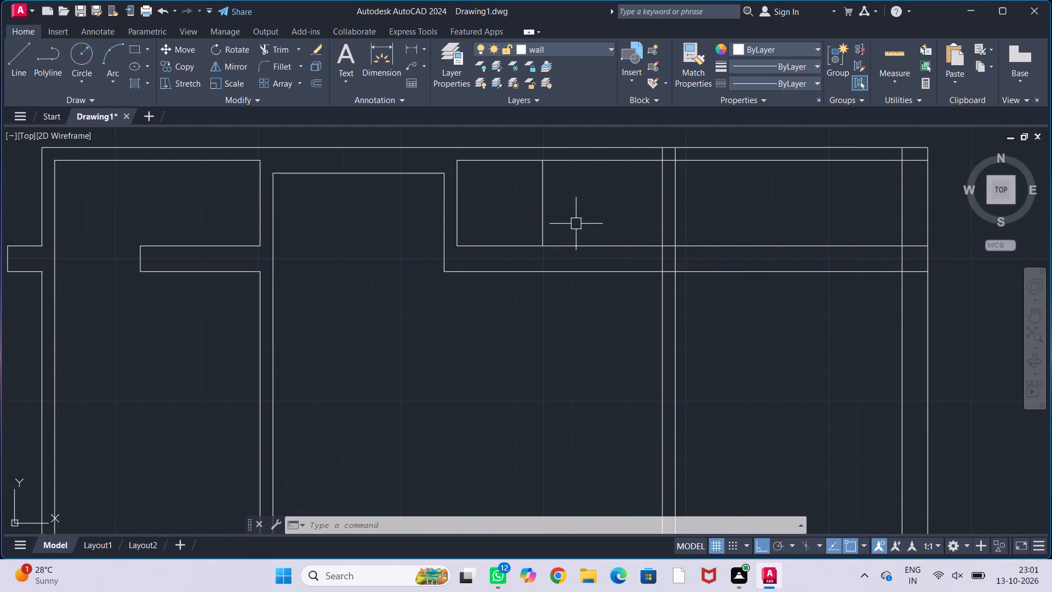
Extend the offset line down across the horizontal wall to its lower line.
key("e")
key("x")
key("Return")
left_click(542, 231)
key("Escape")
key("Escape")
key("Escape")
key("Escape")
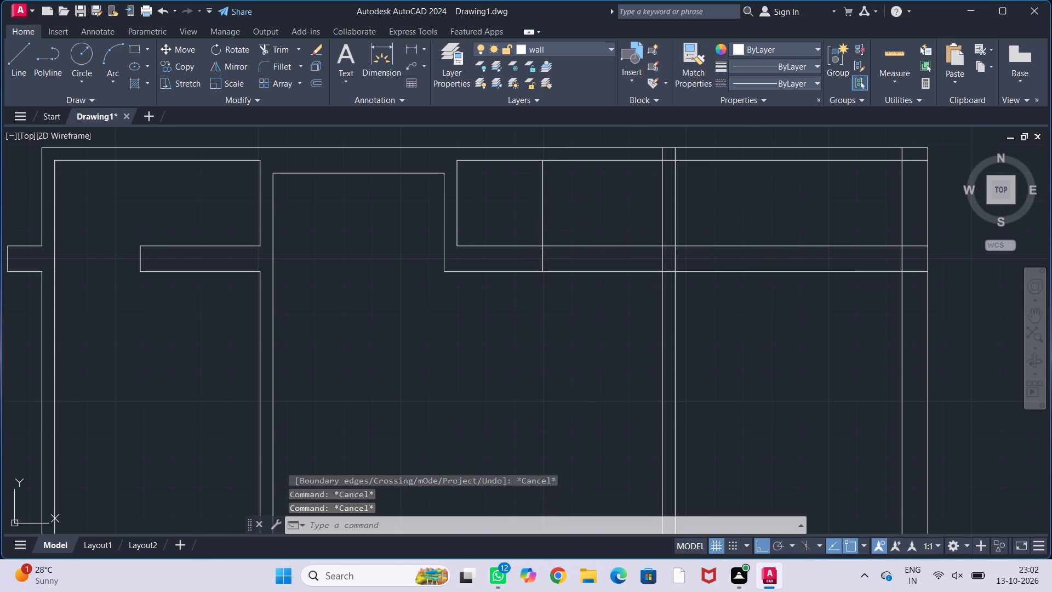
key("Escape")
Trim both lines of the horizontal wall between the partition and the offset line to cut the opening.
key("t")
key("r")
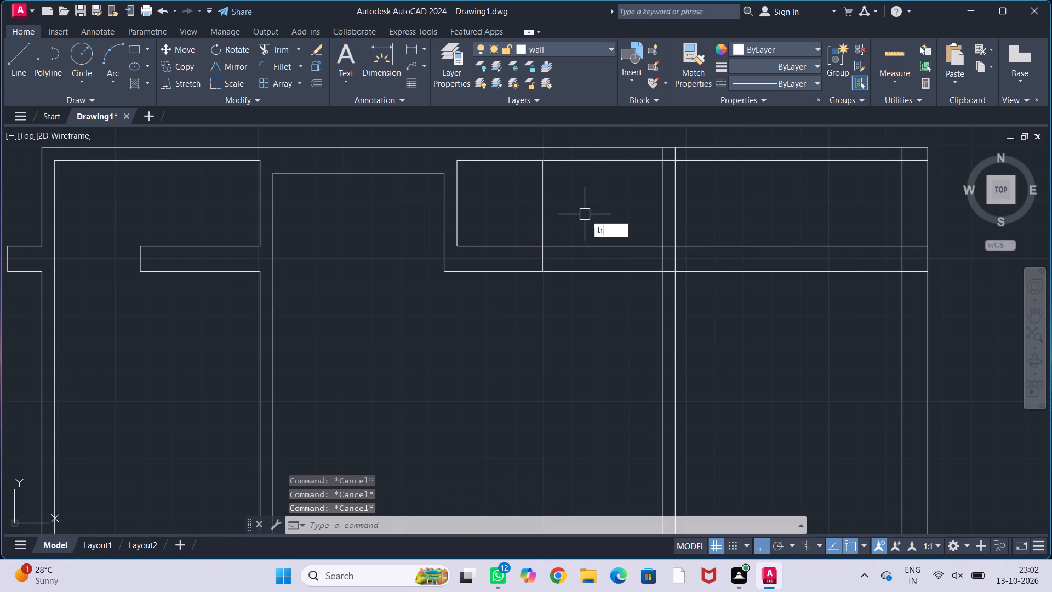
key("Return")
left_click_drag(504, 223, 505, 262)
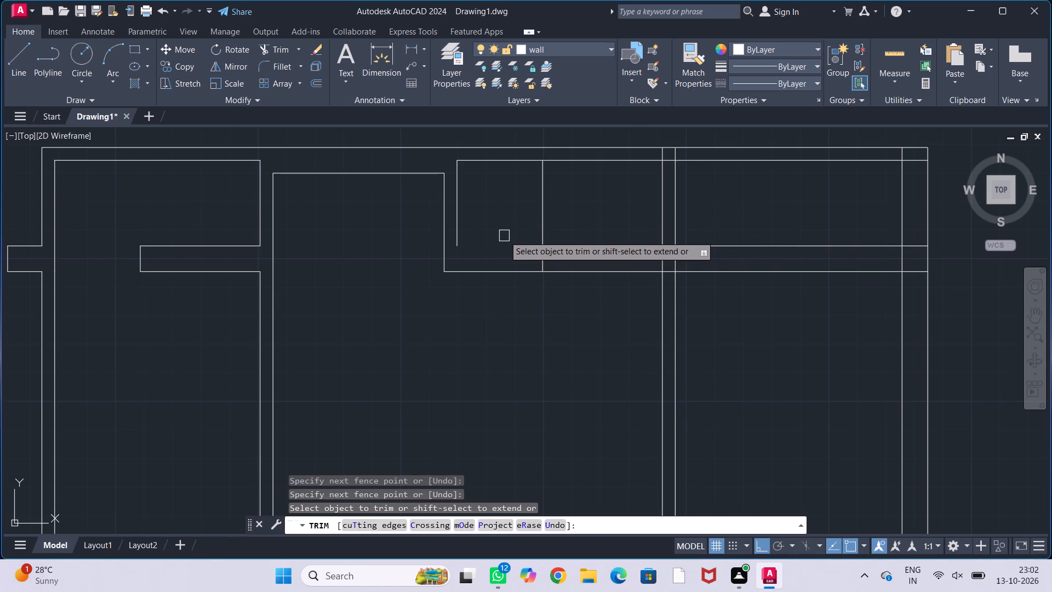
left_click_drag(504, 236, 509, 288)
key("Escape")
key("Escape")
key("Escape")
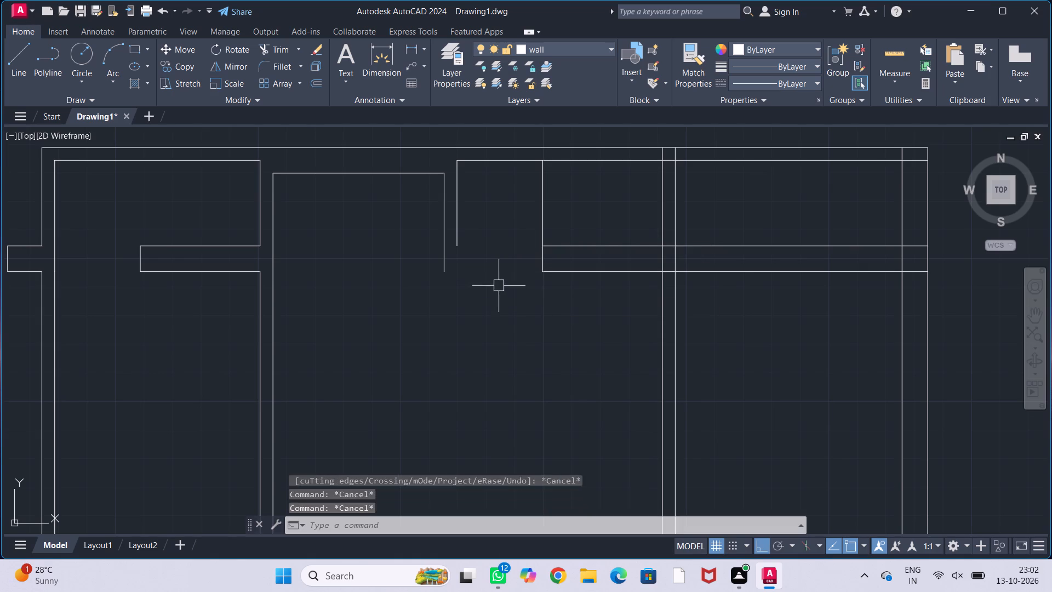
key("Escape")
key("Escape")
key("Escape")
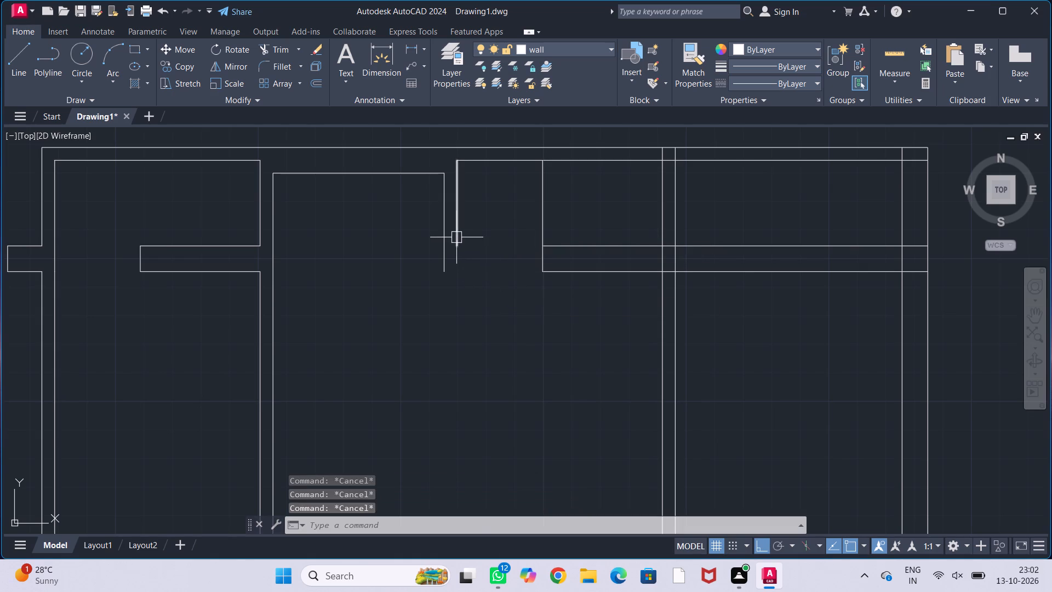
Stretch the lower end of the partition's east line down level with the end of its west line.
left_click(456, 237)
left_click(459, 245)
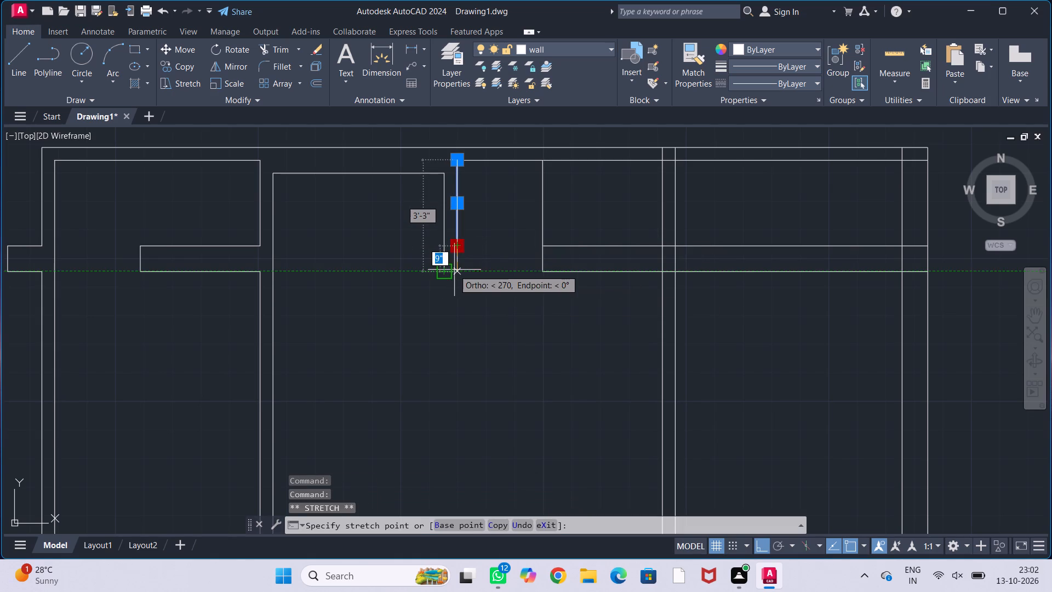
left_click(456, 270)
key("Escape")
key("Escape")
key("Escape")
key("Escape")
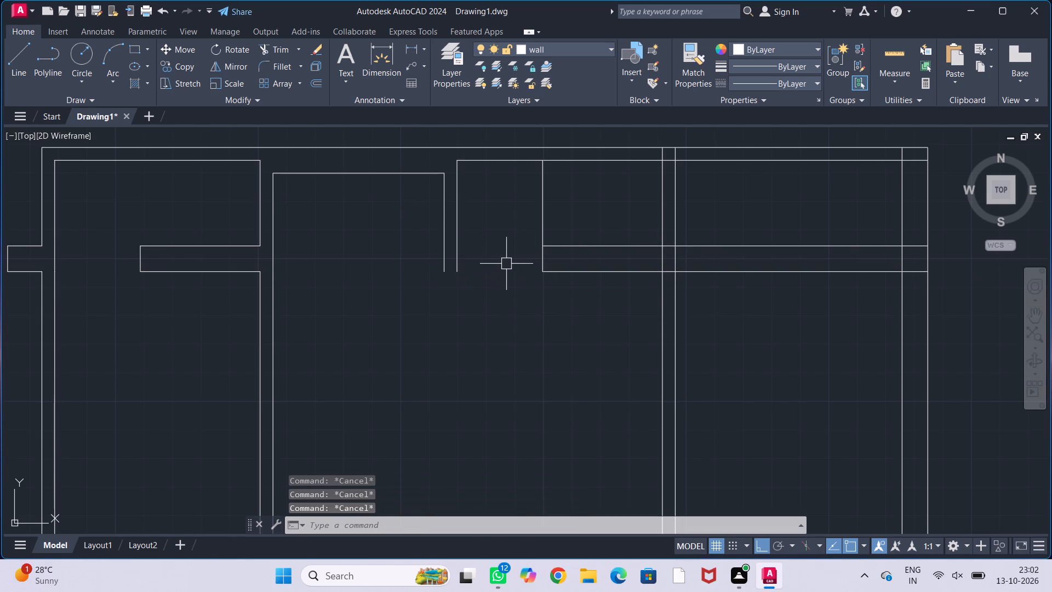
Draw a 4.5" horizontal line closing the partition's lower end between its two side lines.
middle_click_drag(504, 267, 514, 242)
key("l")
key("Return")
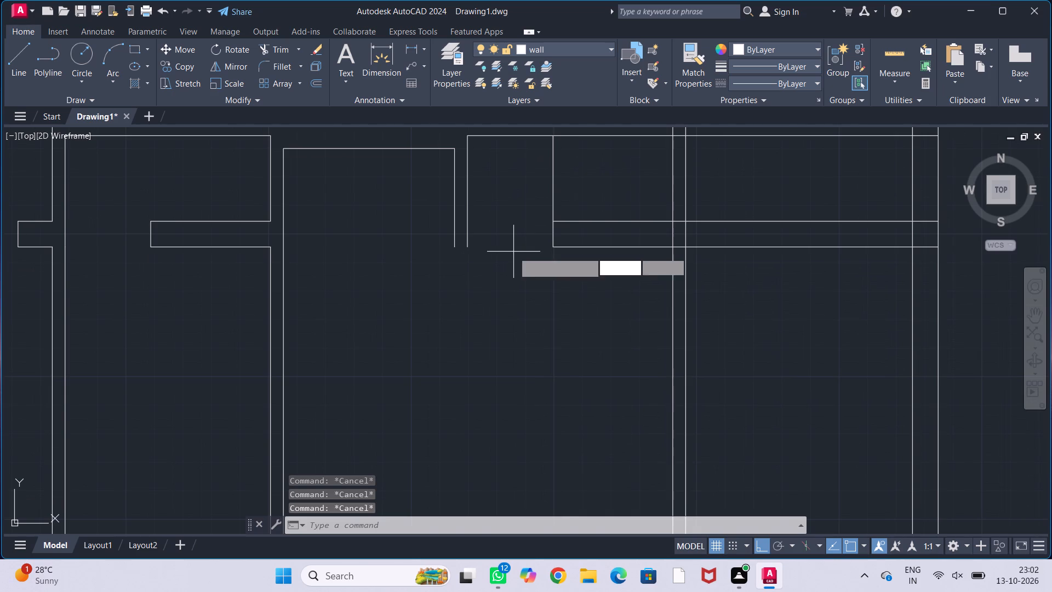
scroll(463, 250, "up", 2)
left_click(433, 243)
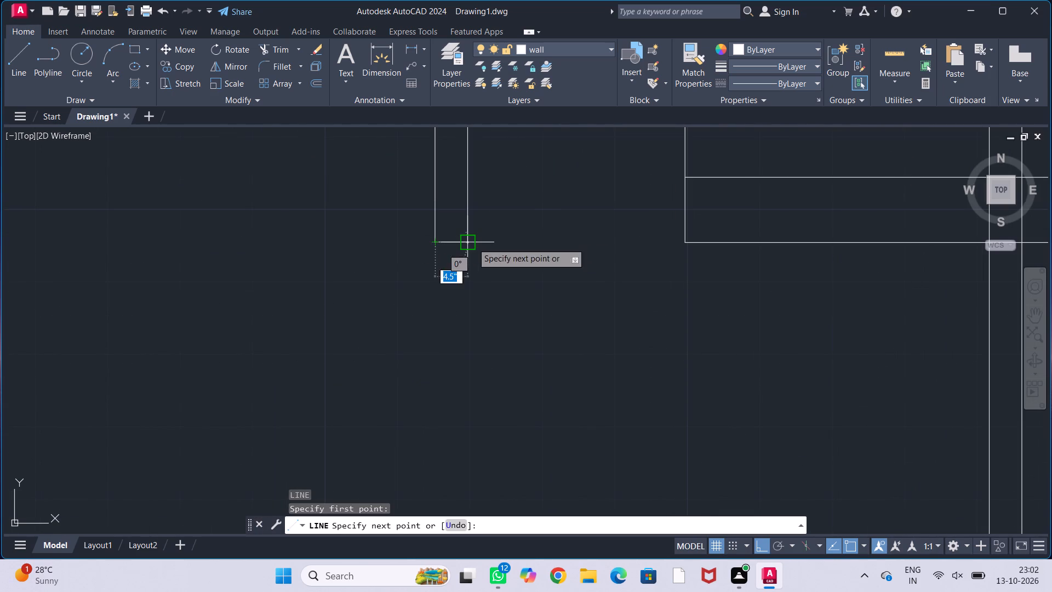
left_click(472, 243)
key("Escape")
key("Escape")
key("Escape")
key("Escape")
key("Escape")
Trim away the offset line above the horizontal wall, keeping the short piece that caps the wall end at the opening.
scroll(554, 261, "down", 2)
middle_click_drag(573, 249, 515, 266)
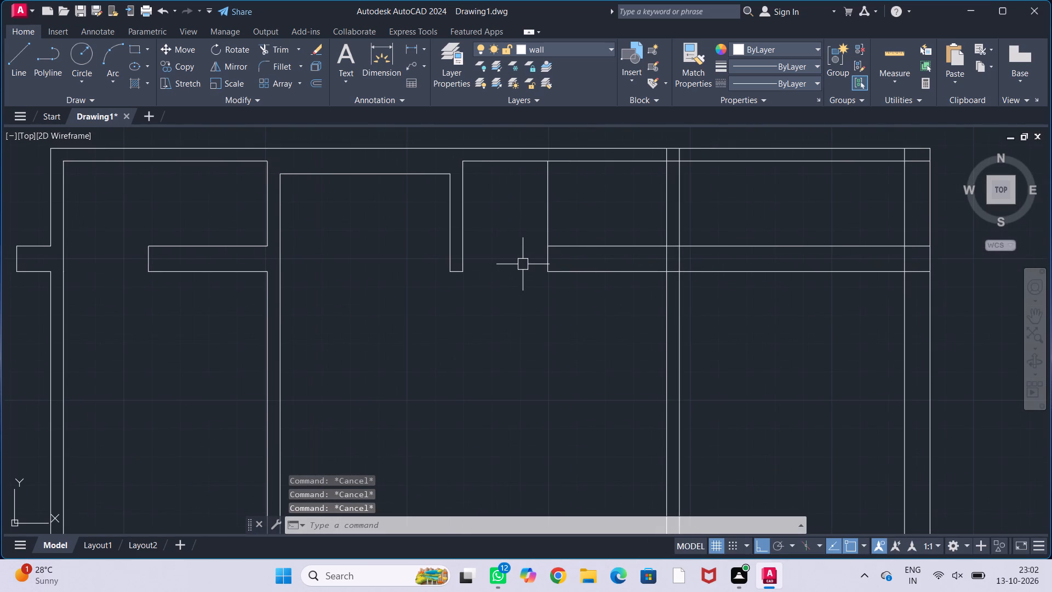
middle_click_drag(528, 260, 505, 258)
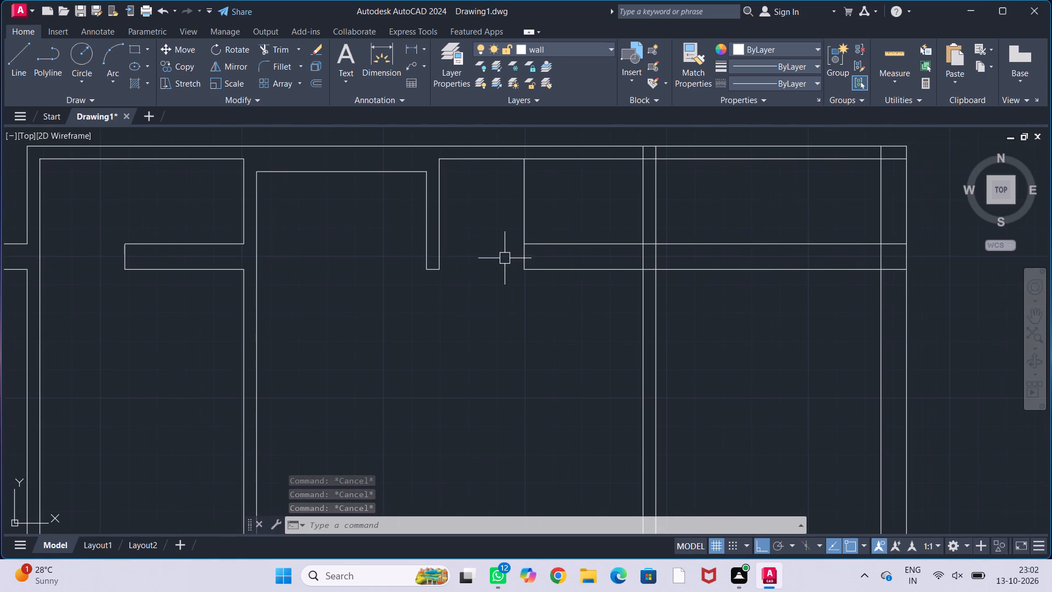
middle_click_drag(560, 261, 540, 254)
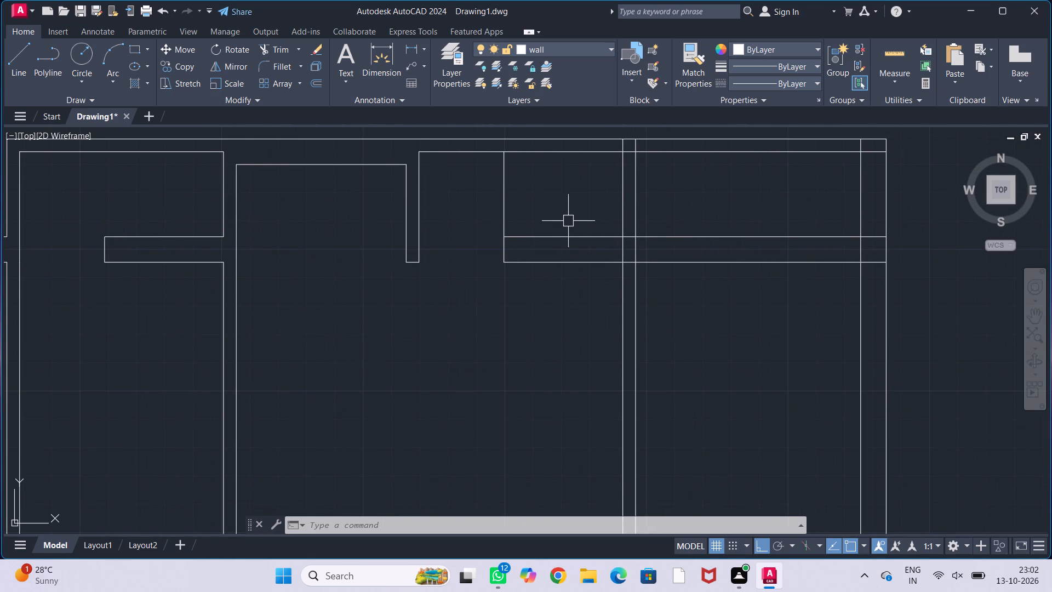
type("tr")
key("Return")
left_click(505, 210)
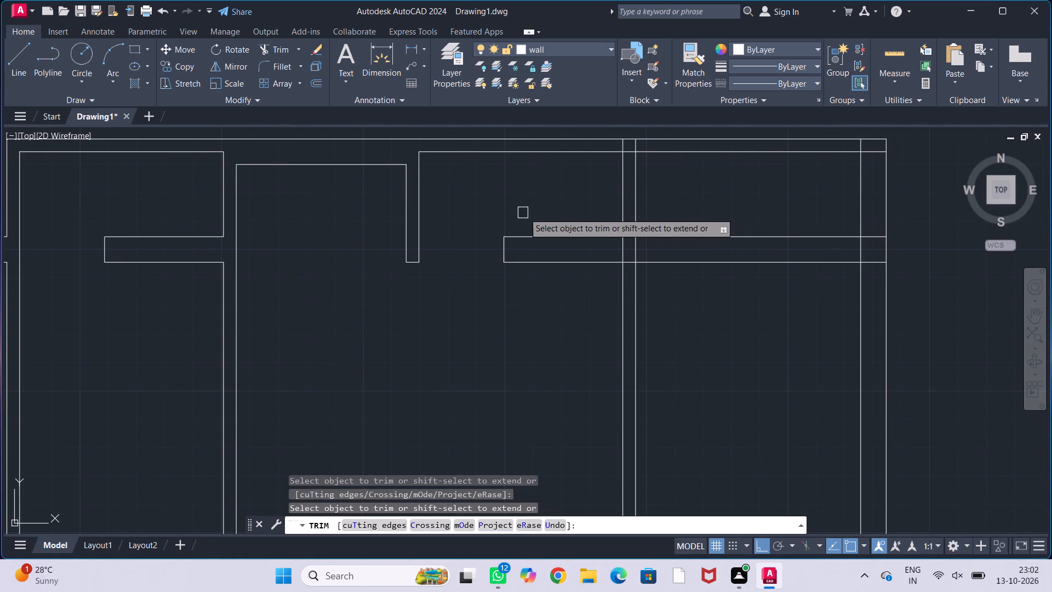
key("Escape")
key("Escape")
key("Escape")
key("Escape")
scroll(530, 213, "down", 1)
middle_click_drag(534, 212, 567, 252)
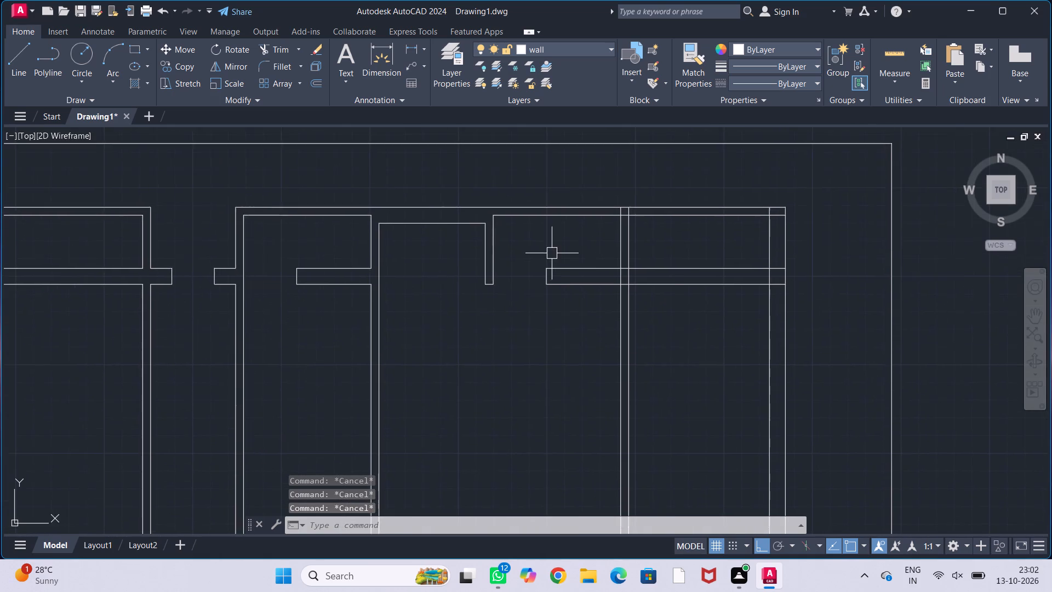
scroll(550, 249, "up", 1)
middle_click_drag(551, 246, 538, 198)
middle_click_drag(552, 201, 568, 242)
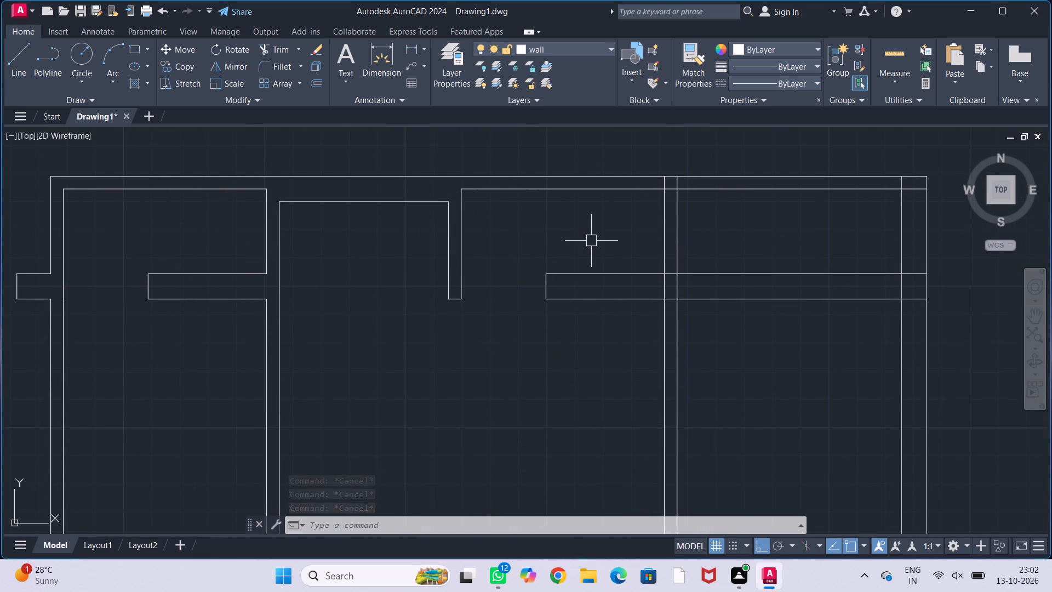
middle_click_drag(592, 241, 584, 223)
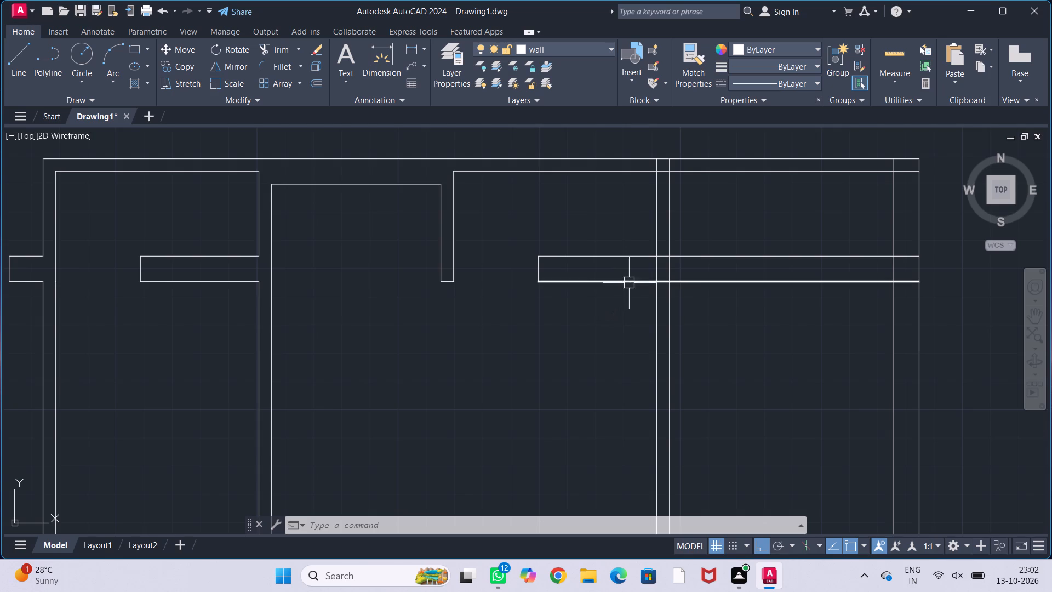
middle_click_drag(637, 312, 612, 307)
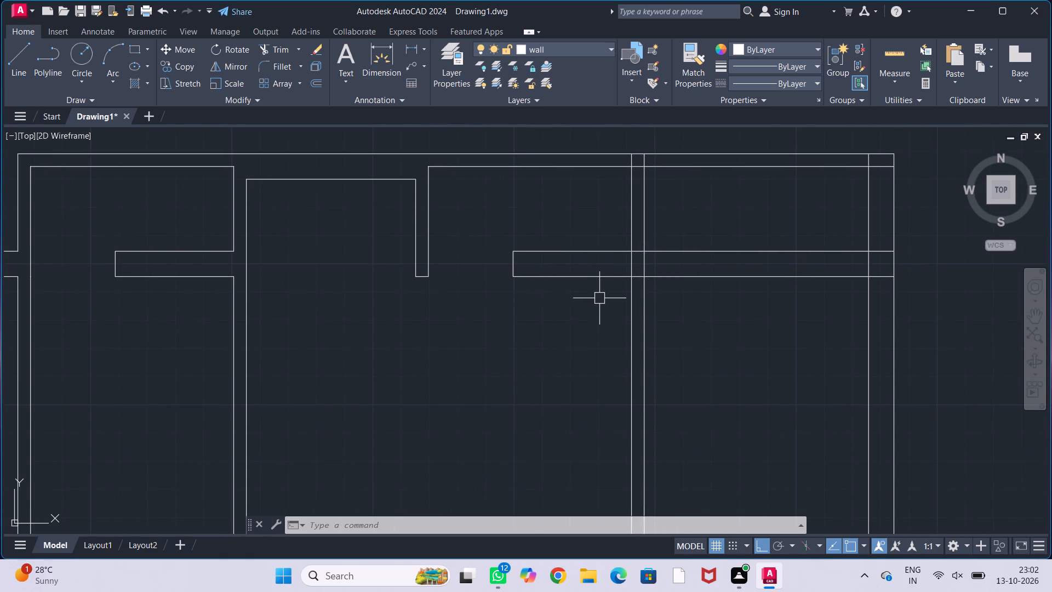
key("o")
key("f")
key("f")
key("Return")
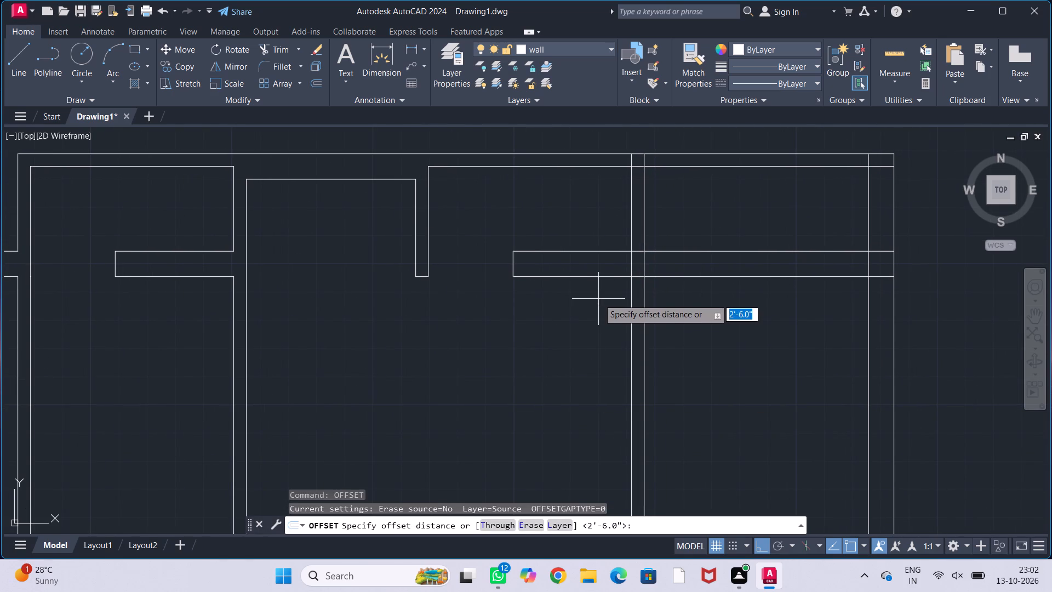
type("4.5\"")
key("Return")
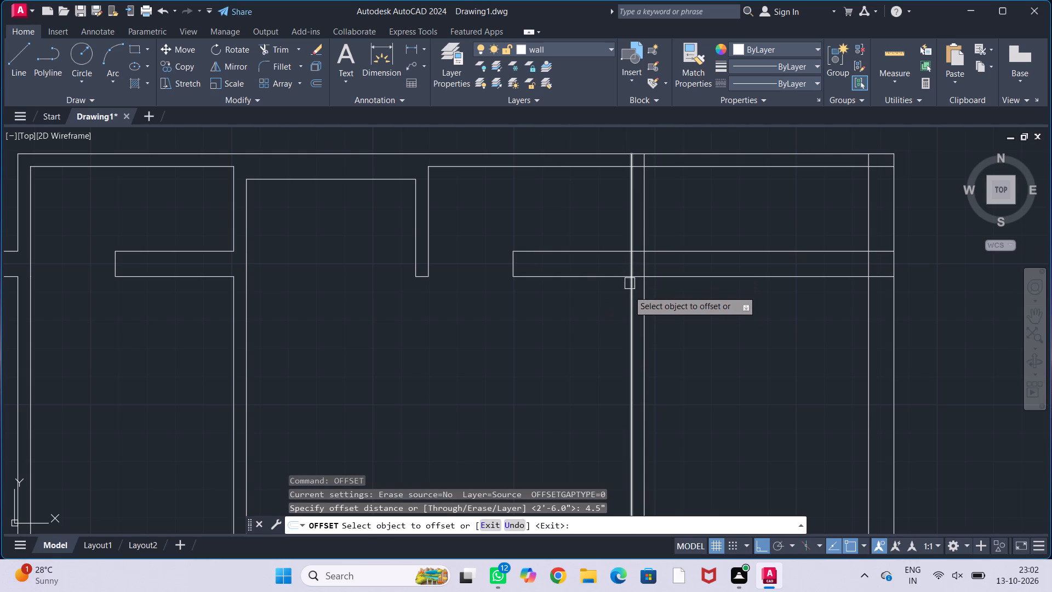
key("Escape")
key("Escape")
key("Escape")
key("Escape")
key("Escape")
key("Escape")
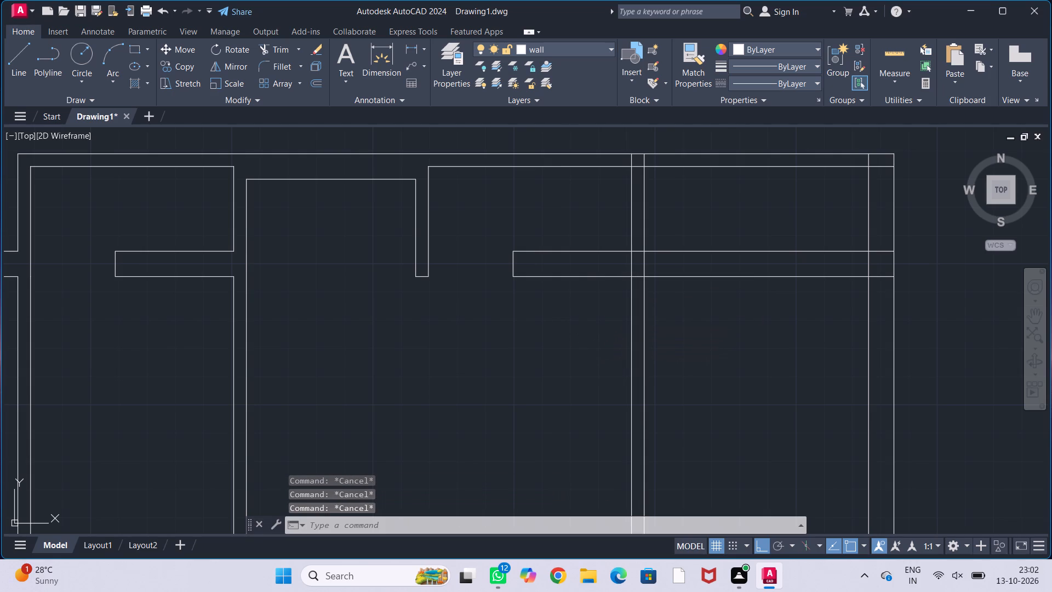
Trim the crossing lines where the 4.5" vertical partition meets the horizontal 9" wall, leaving an open four-way junction.
key("t")
key("r")
key("Return")
scroll(634, 266, "up", 2)
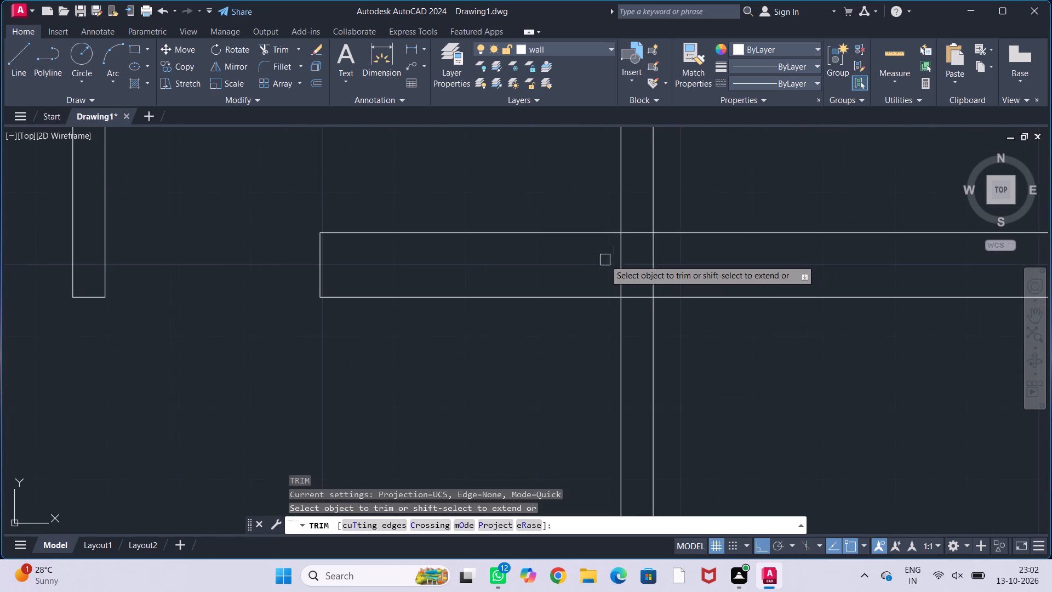
left_click_drag(595, 263, 712, 258)
left_click(636, 225)
left_click(640, 259)
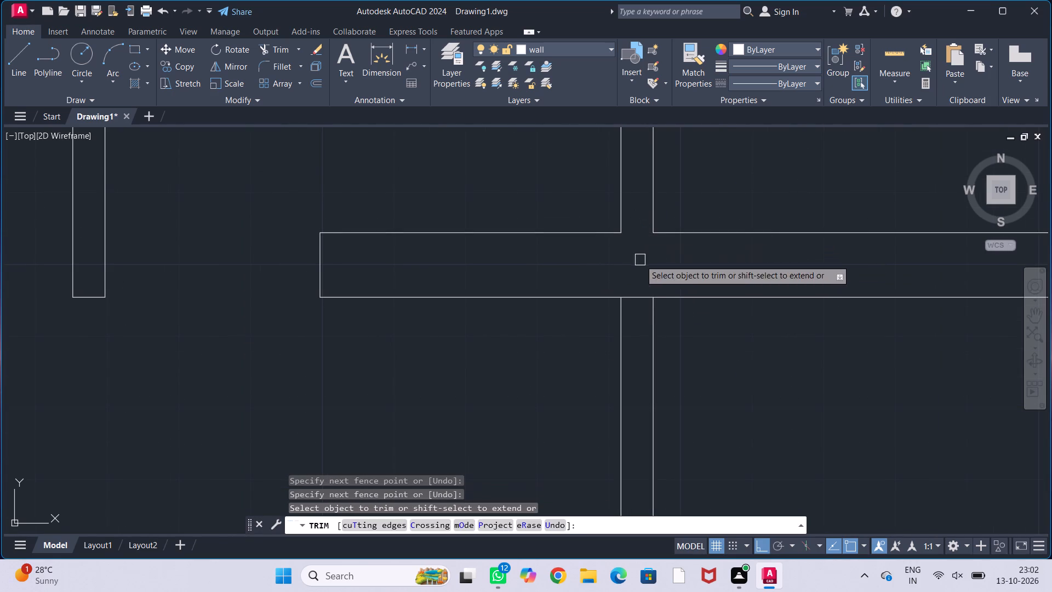
left_click(639, 295)
key("Escape")
key("Escape")
key("Escape")
key("Escape")
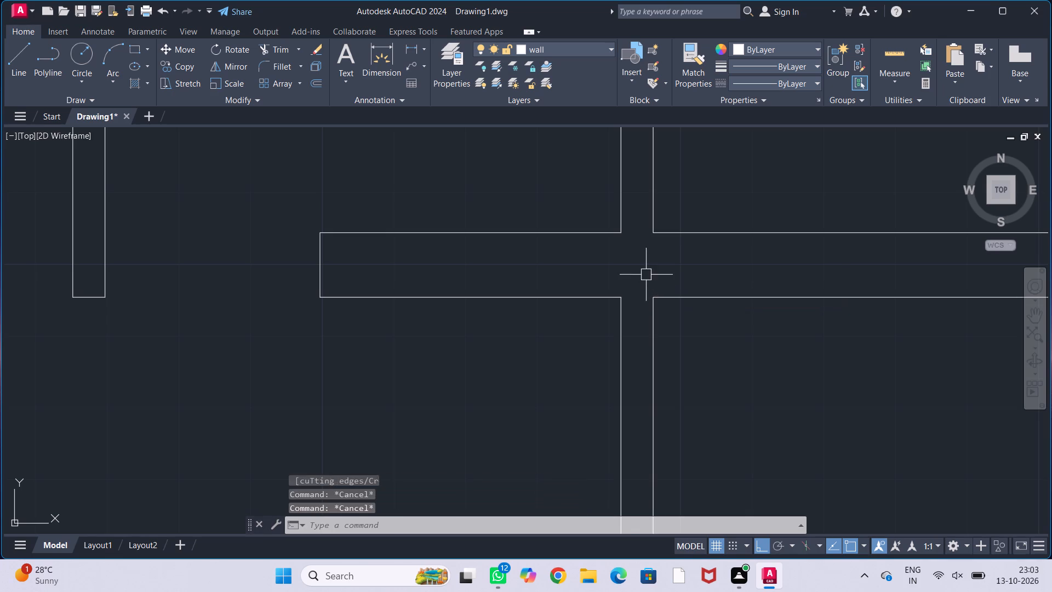
Trim the line ends at the 4.5" partition's junction with the top outer wall, opening the wall's inner line between the partition's sides.
scroll(647, 267, "down", 2)
middle_click_drag(647, 267, 616, 274)
type("tr")
key("Return")
scroll(604, 175, "up", 2)
left_click_drag(588, 166, 662, 168)
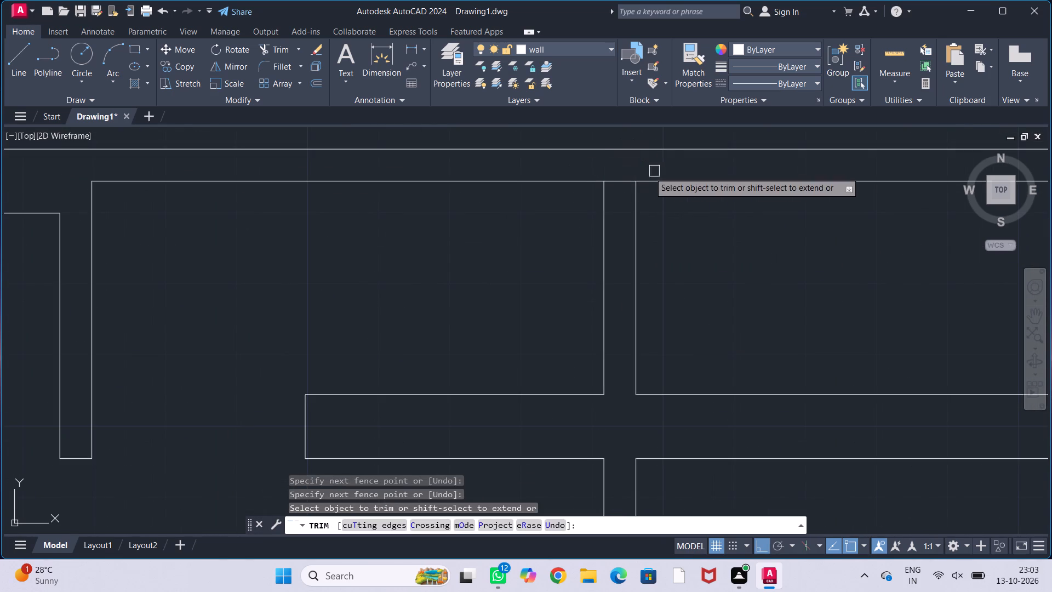
left_click(621, 184)
key("Escape")
key("Escape")
key("Escape")
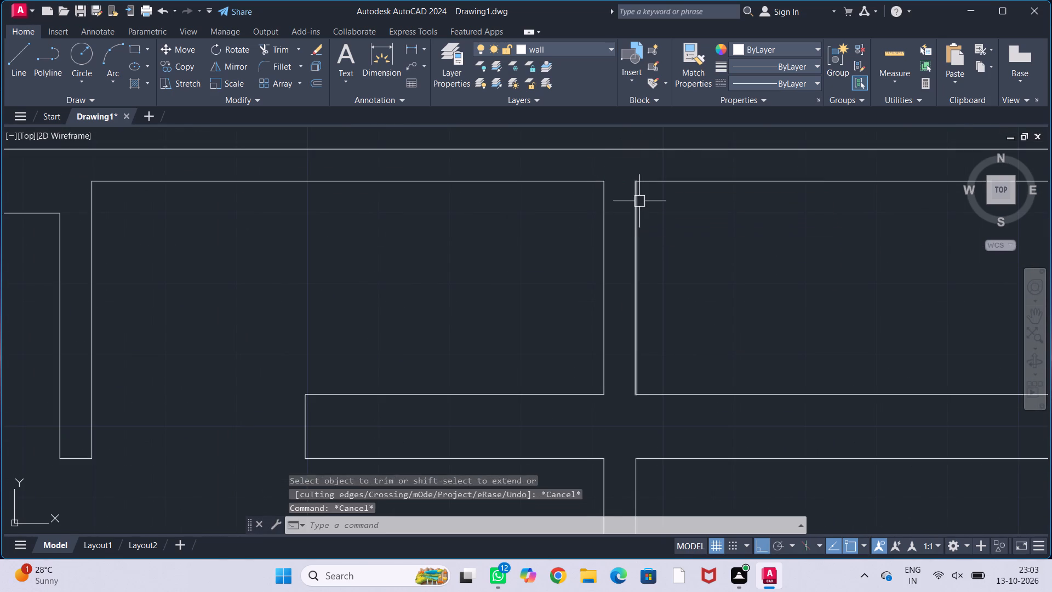
key("Escape")
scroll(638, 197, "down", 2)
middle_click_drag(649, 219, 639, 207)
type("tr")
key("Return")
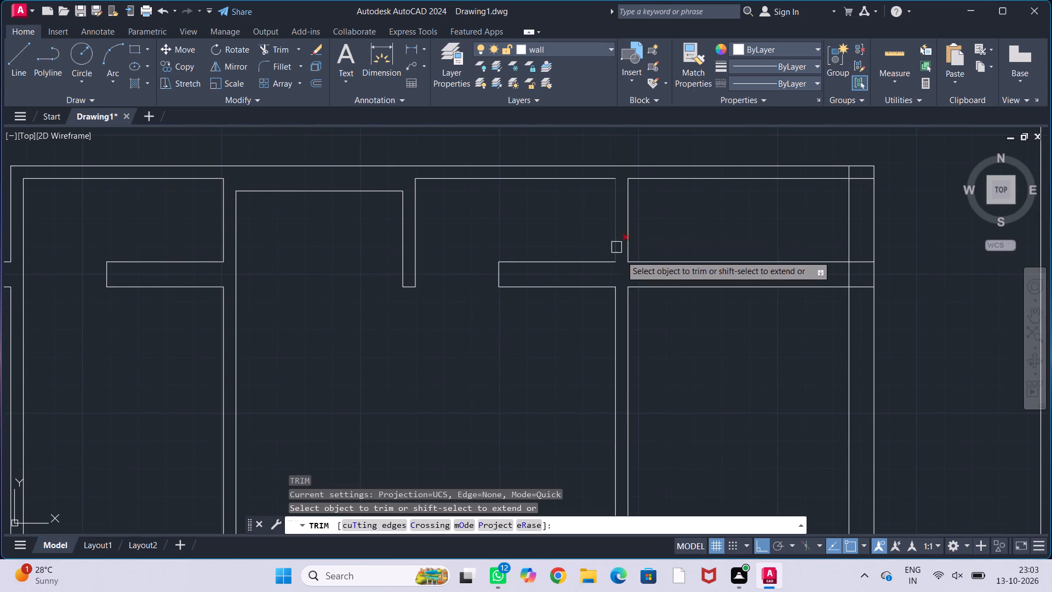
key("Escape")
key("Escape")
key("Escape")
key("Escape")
Offset the upper partition's west line 4.5" to the west.
type("of")
key("f")
key("Return")
type("4.5")
key("shift+quotedbl")
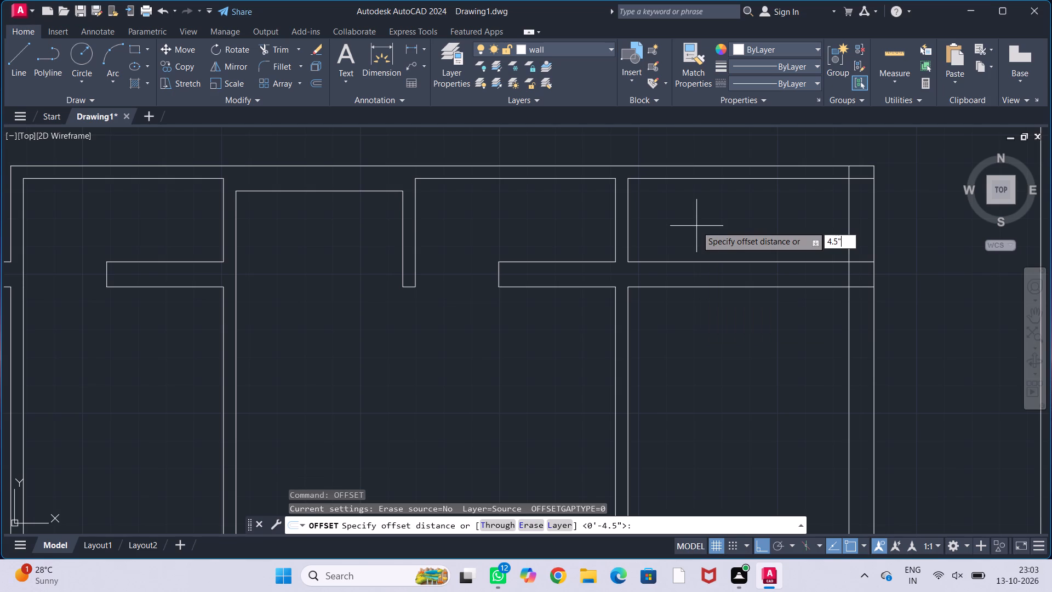
key("Return")
left_click(615, 243)
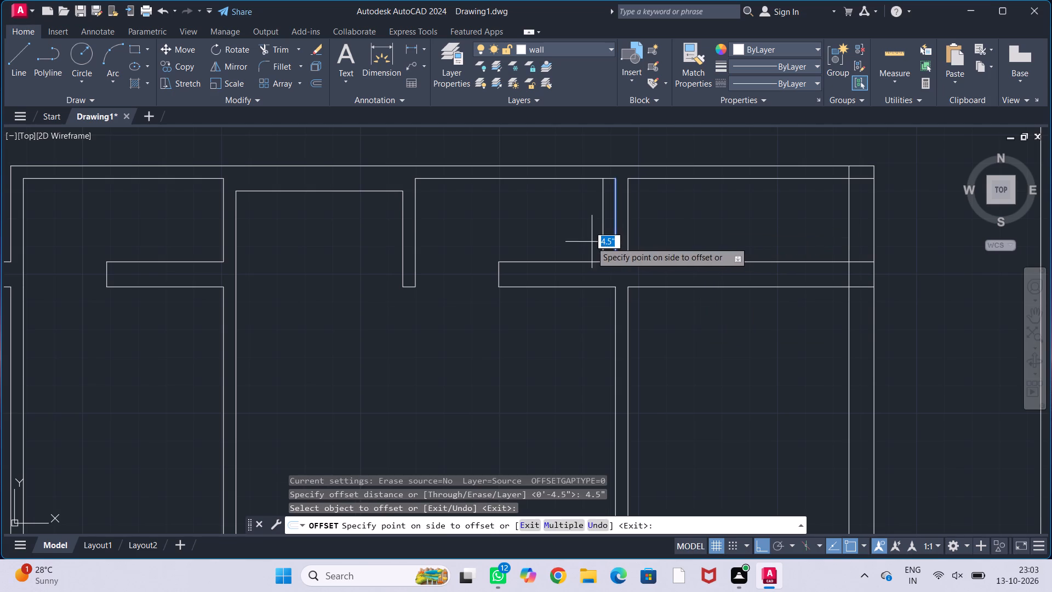
left_click(590, 242)
key("Escape")
key("Escape")
key("Escape")
key("Escape")
Offset the end cap of the horizontal wall west of the partition 4.5" inward, to the east.
middle_click_drag(568, 240, 601, 214)
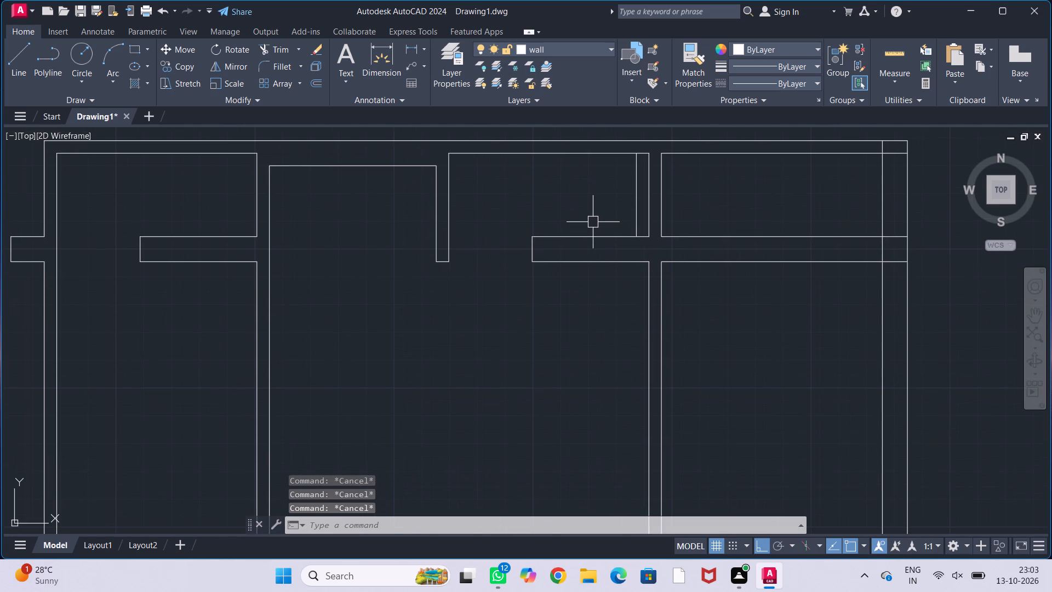
key("o")
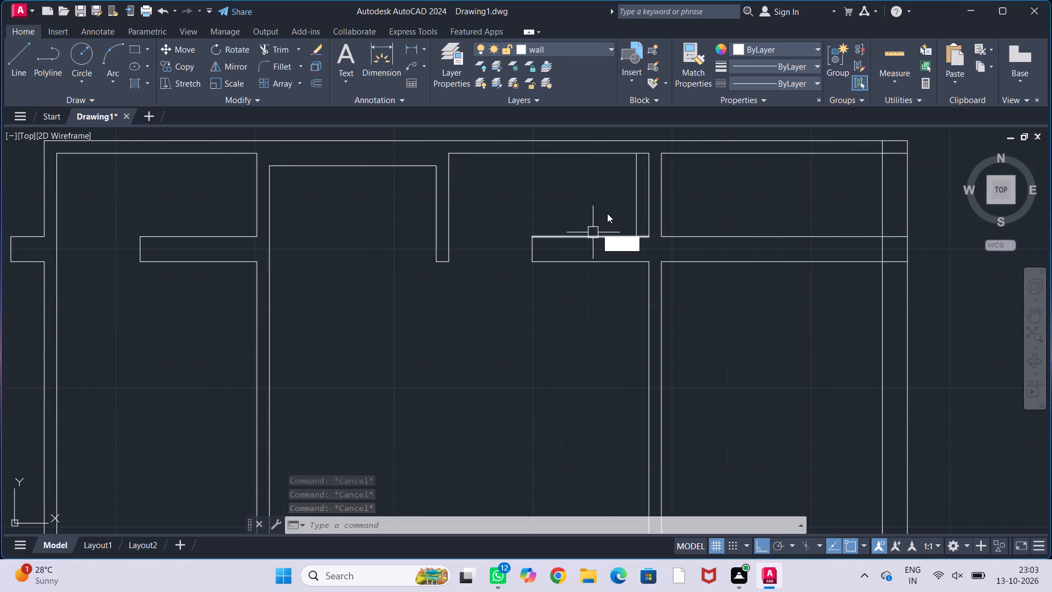
key("d")
key("BackSpace")
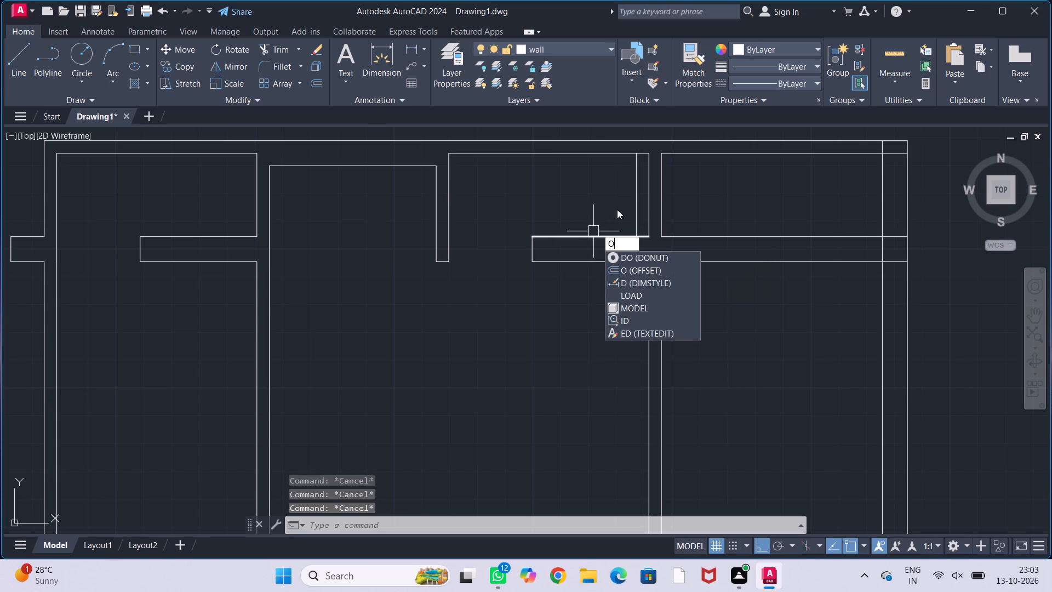
type("ff")
key("Return")
type("4.5\"")
key("Return")
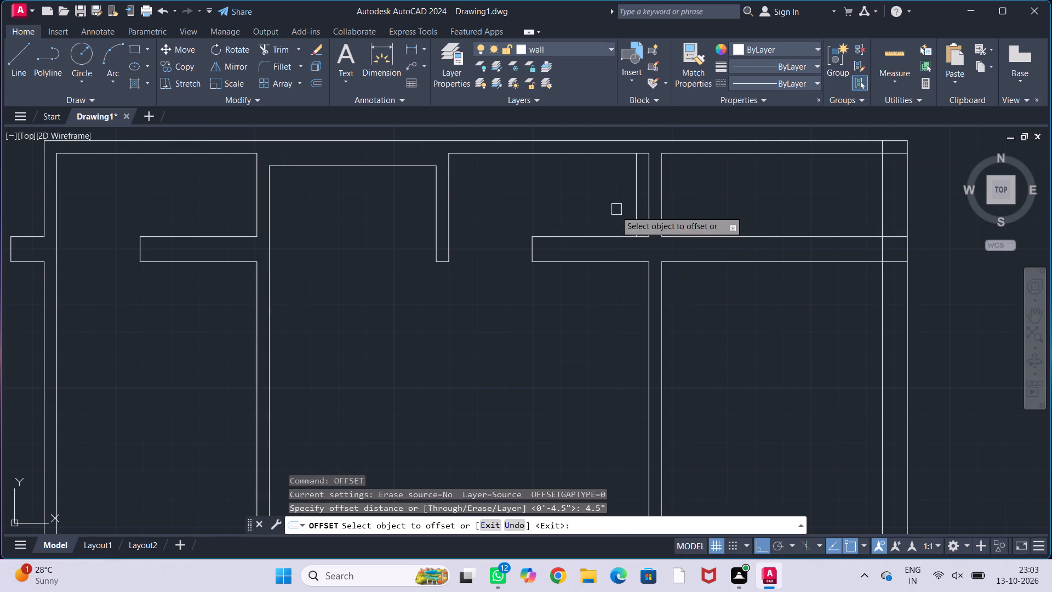
left_click(533, 255)
left_click(556, 255)
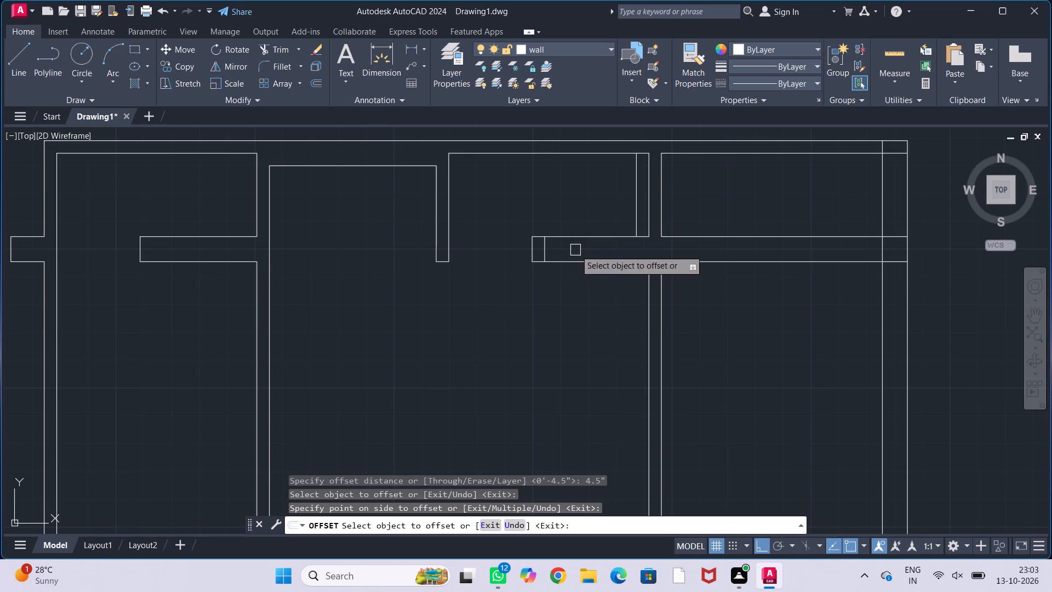
key("Escape")
key("Escape")
key("Escape")
key("Escape")
key("Escape")
Extend the offset line beside the partition down to the lower line of the horizontal wall.
key("e")
key("x")
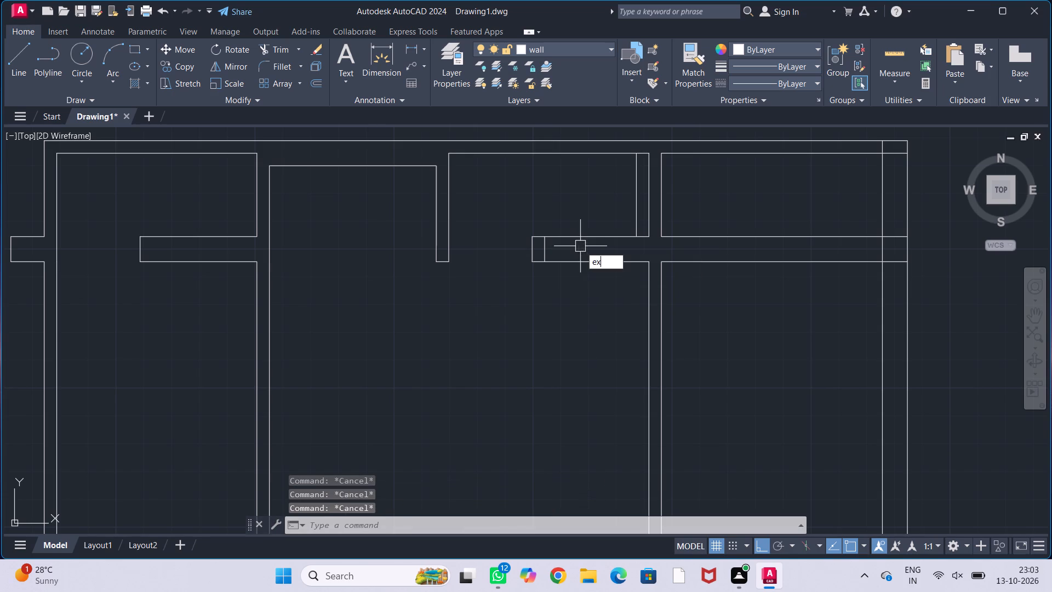
key("Return")
left_click(639, 212)
key("Escape")
key("Escape")
key("Escape")
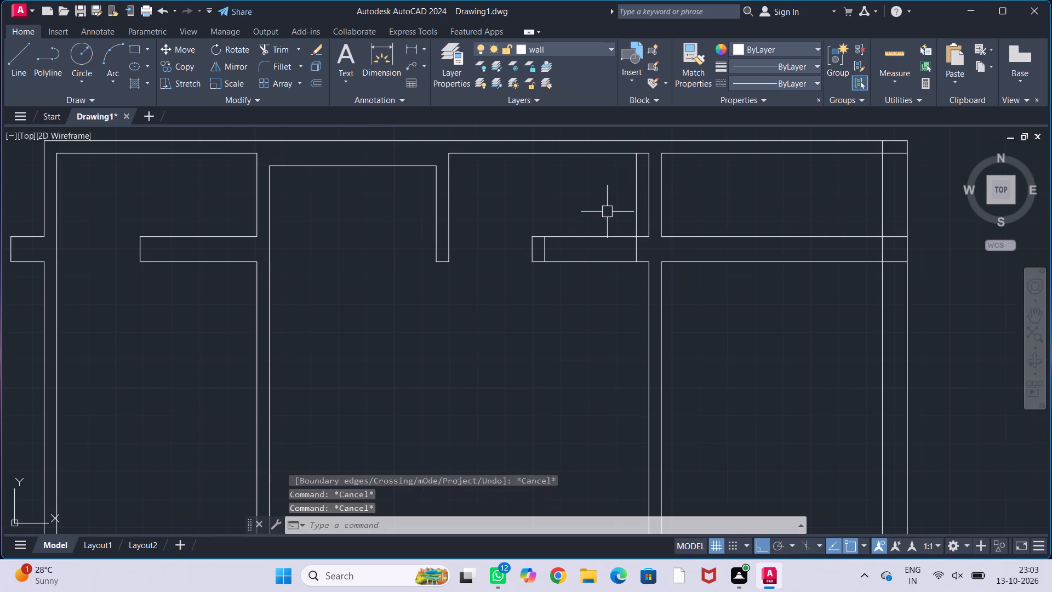
key("Escape")
key("Escape")
key("Escape")
Trim away the offset line above the horizontal wall and both wall lines between the two 4.5" offsets to cut the opening.
type("tr")
key("Return")
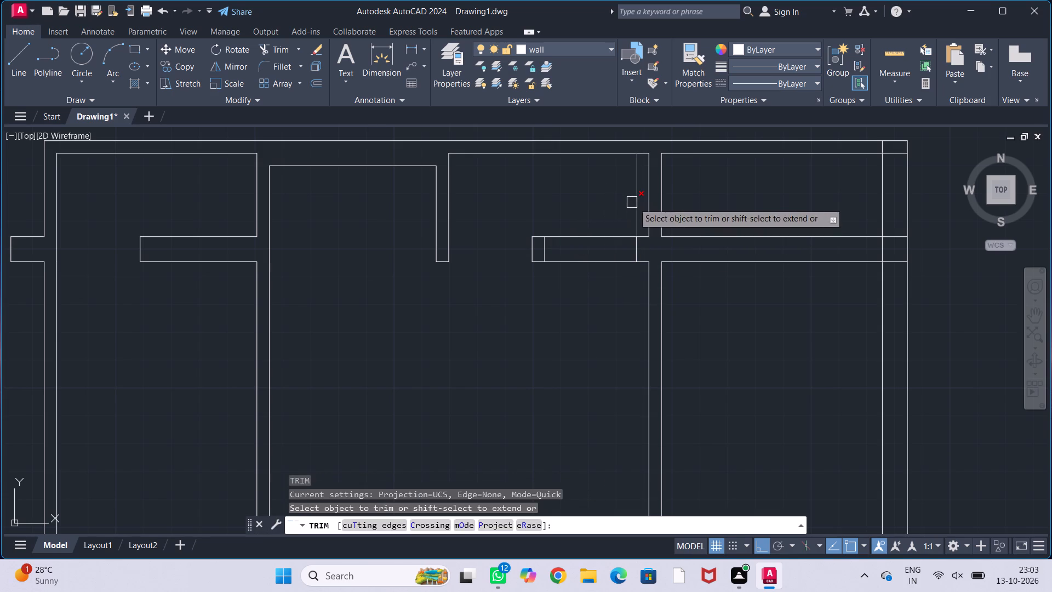
left_click(637, 206)
left_click_drag(596, 214, 604, 308)
key("Escape")
key("Escape")
key("Escape")
key("Escape")
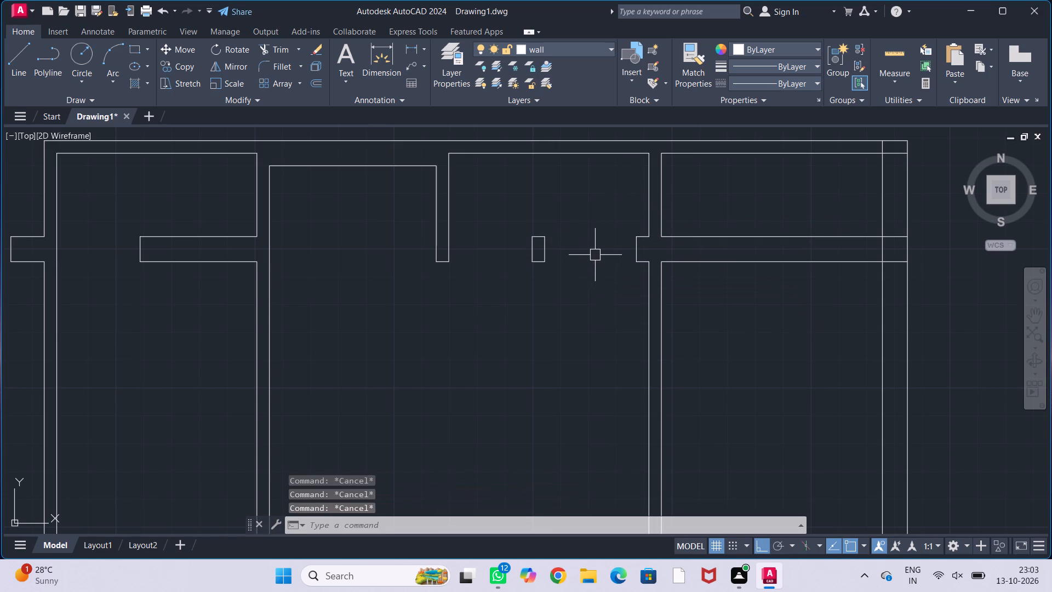
key("Escape")
Offset the upper partition's east line 2'6" to the east, into the easternmost room.
scroll(595, 255, "down", 2)
middle_click_drag(595, 255, 546, 258)
middle_click_drag(620, 288, 587, 277)
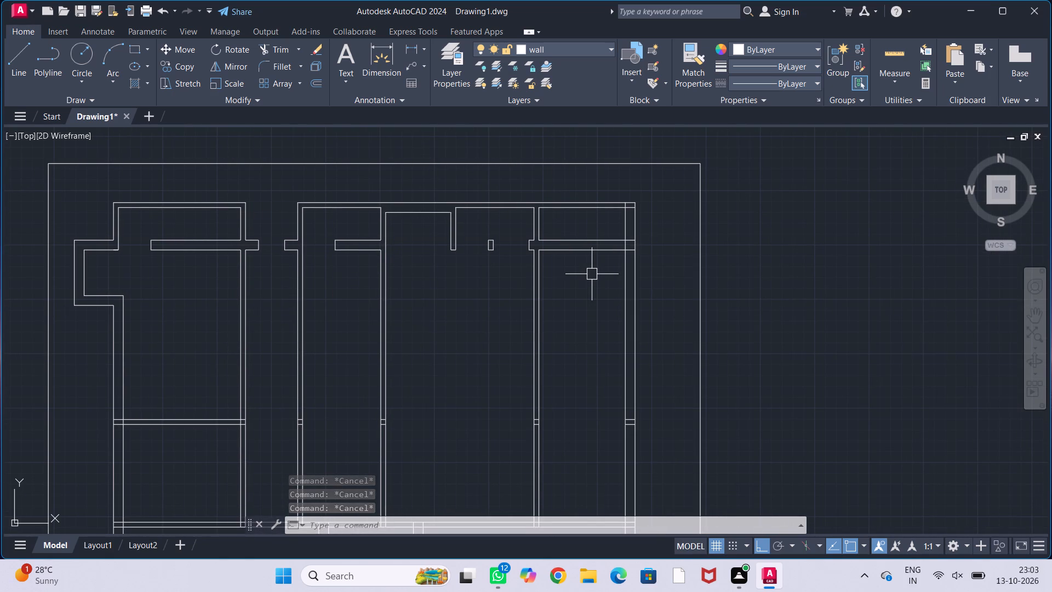
scroll(574, 227, "up", 1)
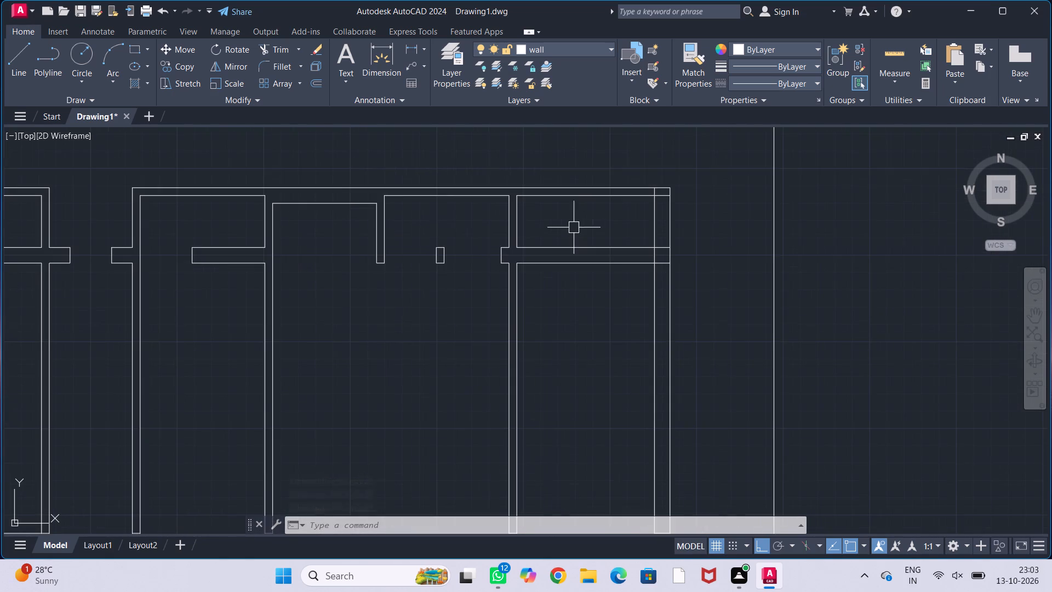
middle_click_drag(573, 225, 609, 184)
middle_click(602, 192)
key("o")
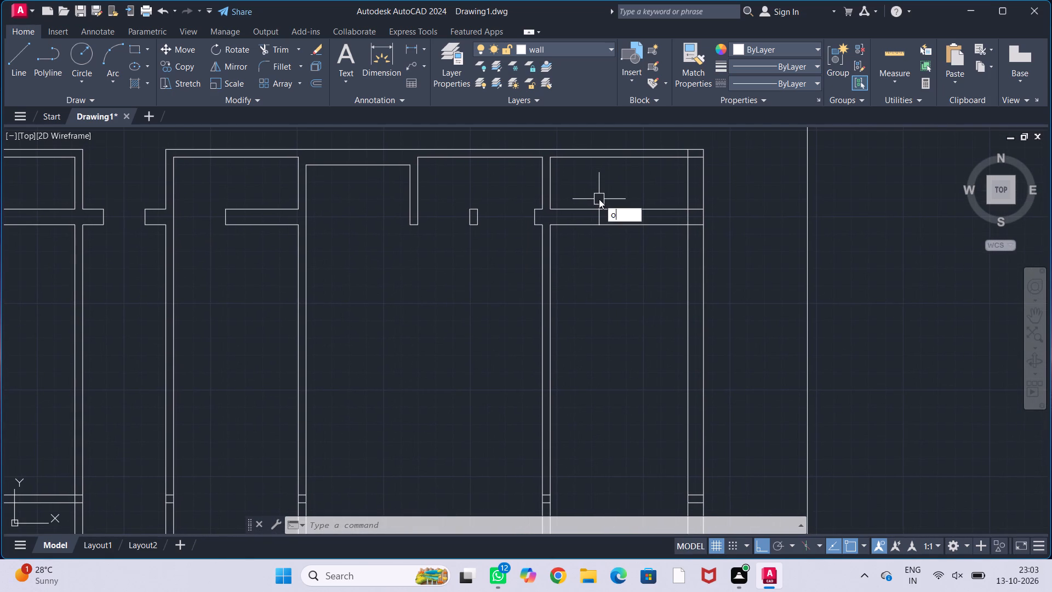
type("ff")
key("Return")
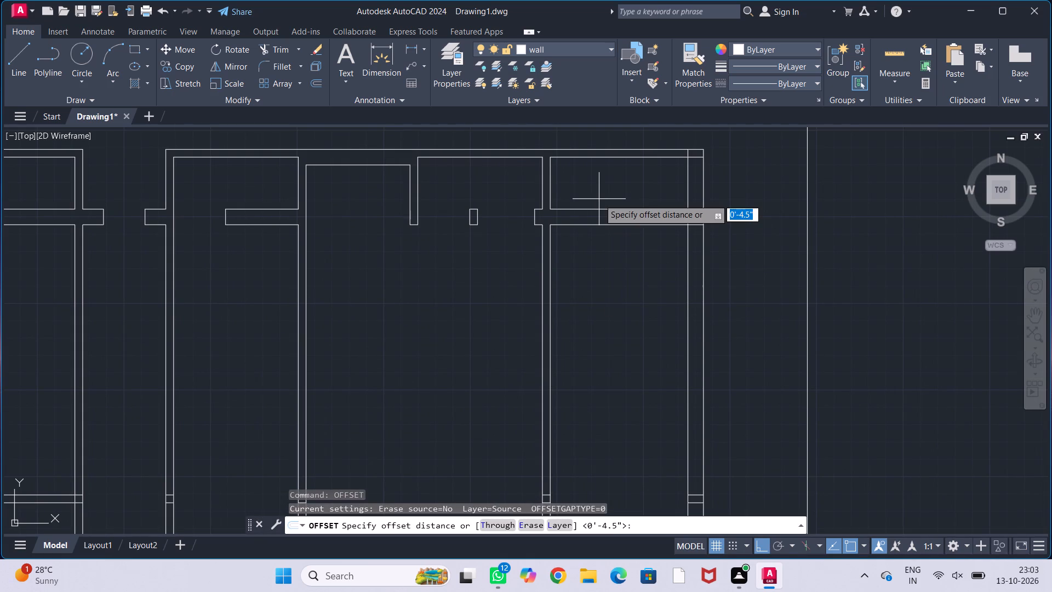
type("2'")
key("6")
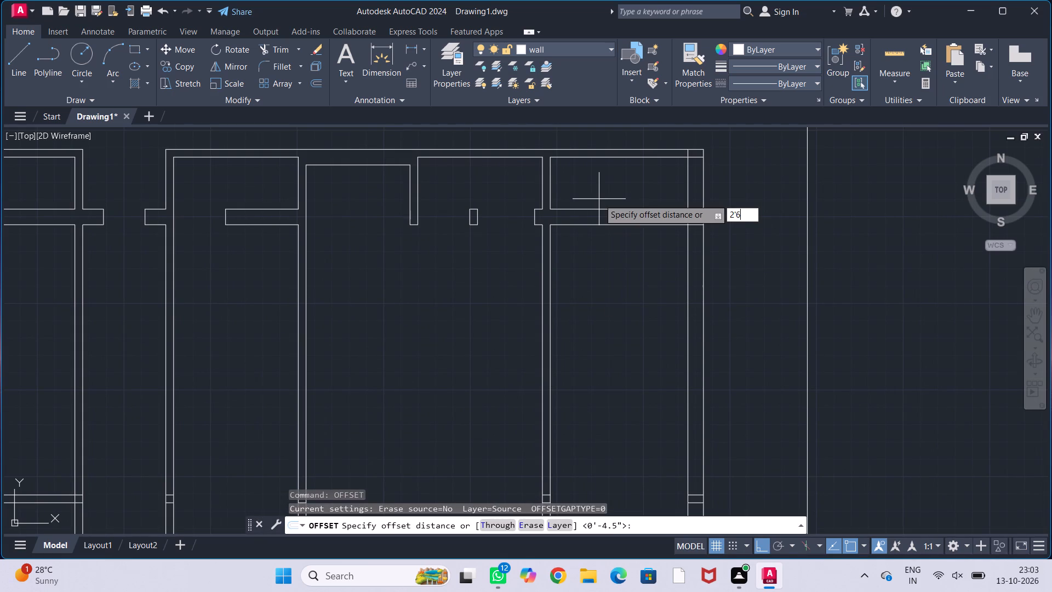
key("shift+quotedbl")
key("Return")
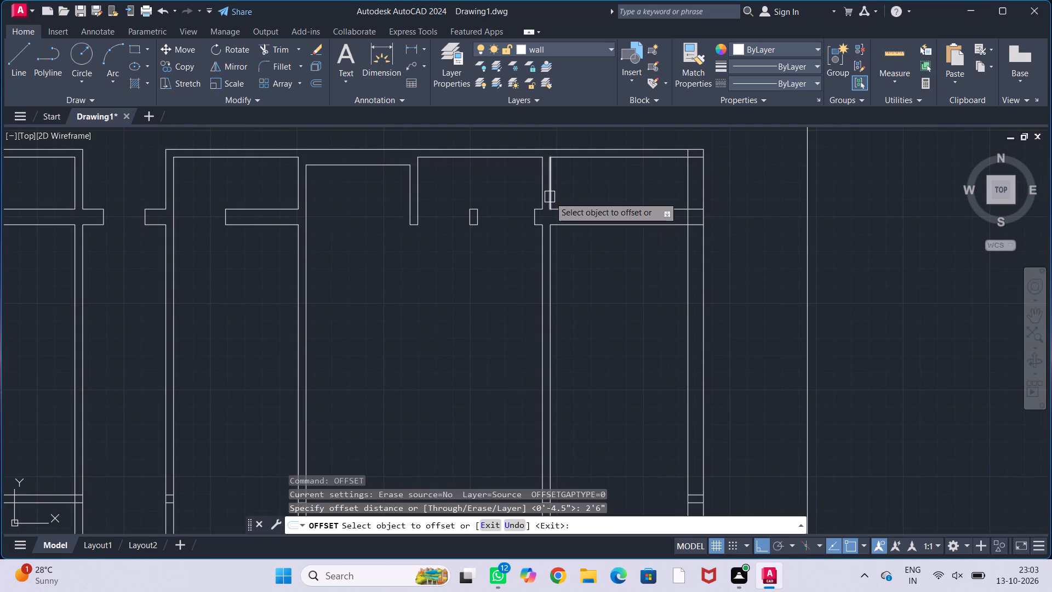
left_click(550, 197)
left_click(592, 190)
key("Escape")
key("Escape")
key("Escape")
key("Escape")
key("Escape")
key("Escape")
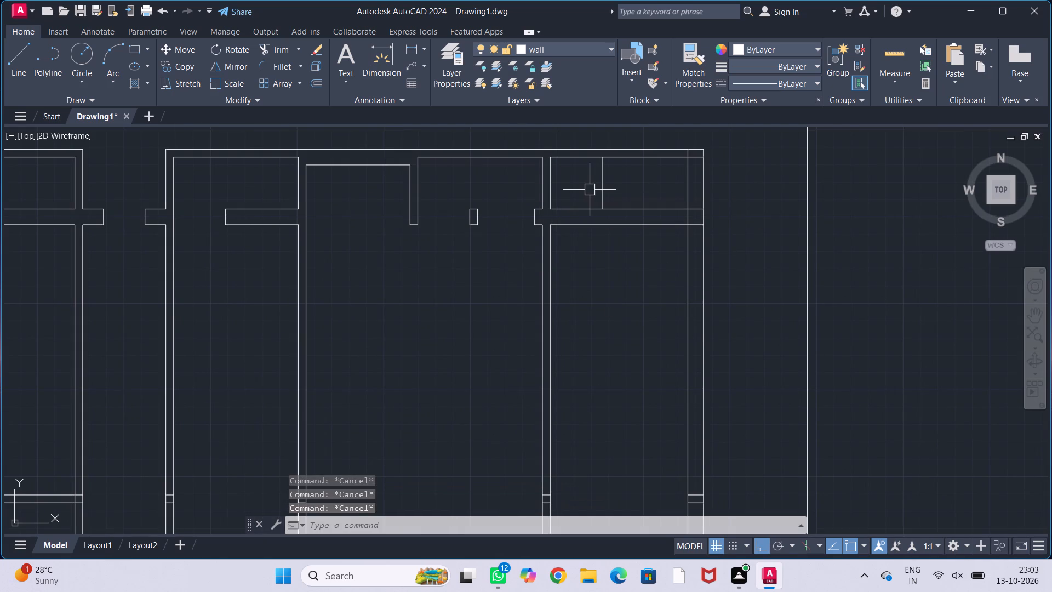
Extend the partition's east line and its 2'6" offset line down to the horizontal wall's lower line.
type("ex")
key("Return")
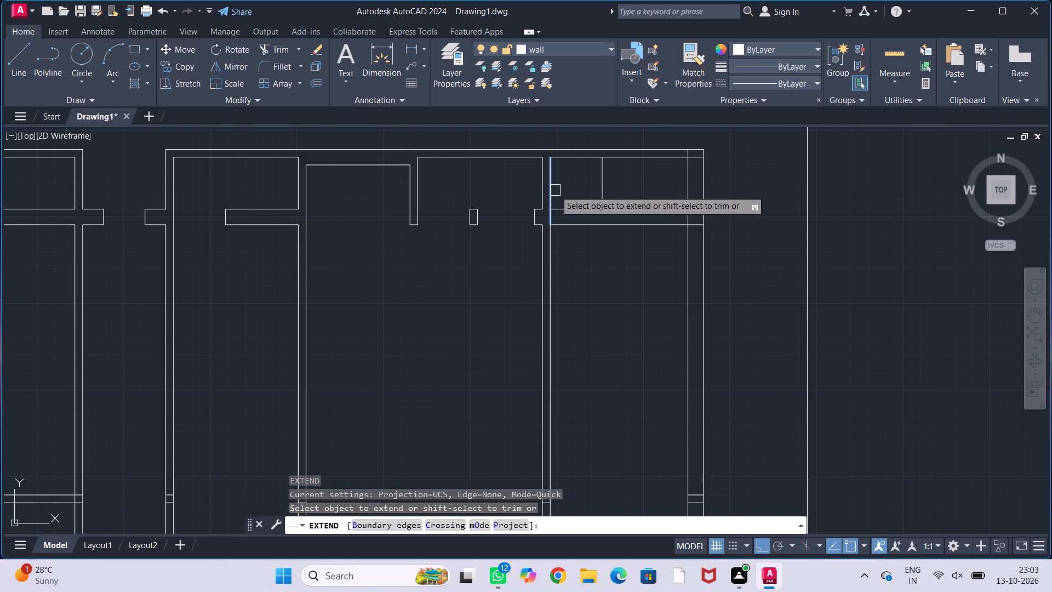
left_click(555, 190)
left_click(603, 197)
key("Escape")
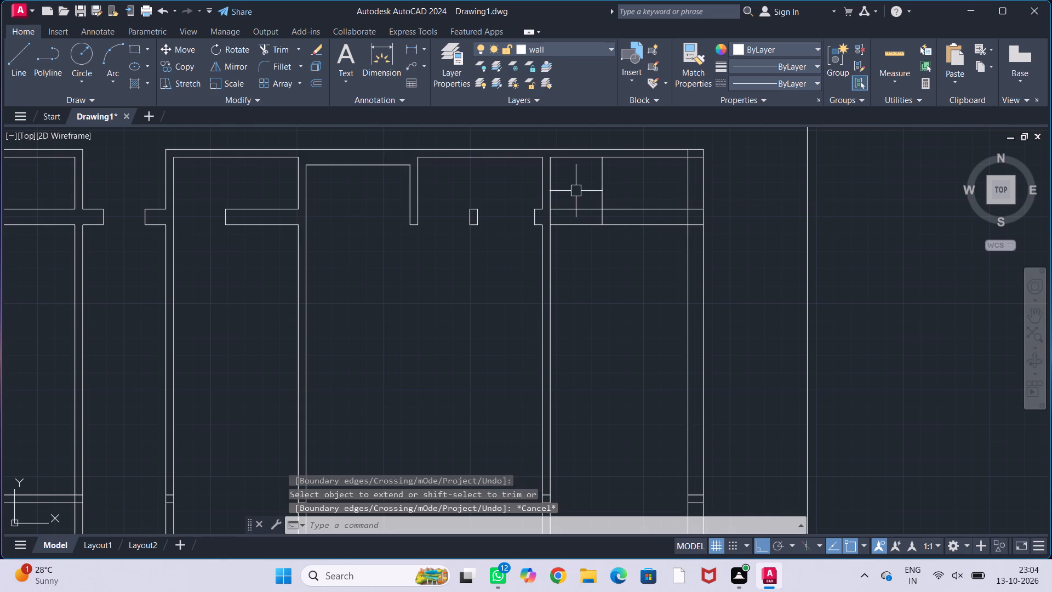
key("Escape")
key("Escape")
key("Escape")
Trim both horizontal wall lines between the partition and the 2'6" offset, and remove the offset line above the wall.
type("tr")
key("Return")
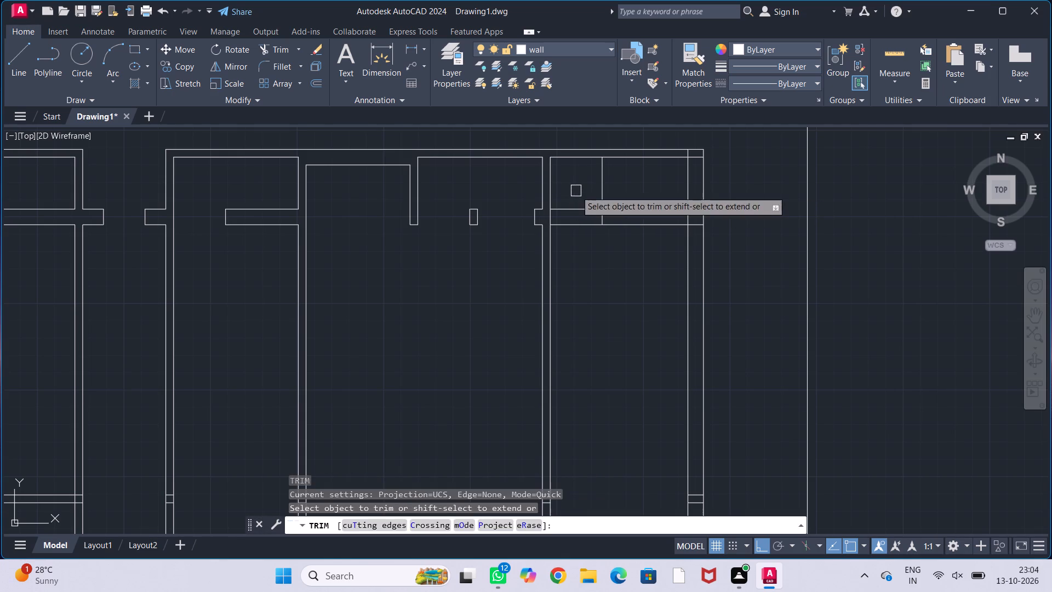
left_click_drag(570, 190, 573, 251)
left_click(599, 193)
key("Escape")
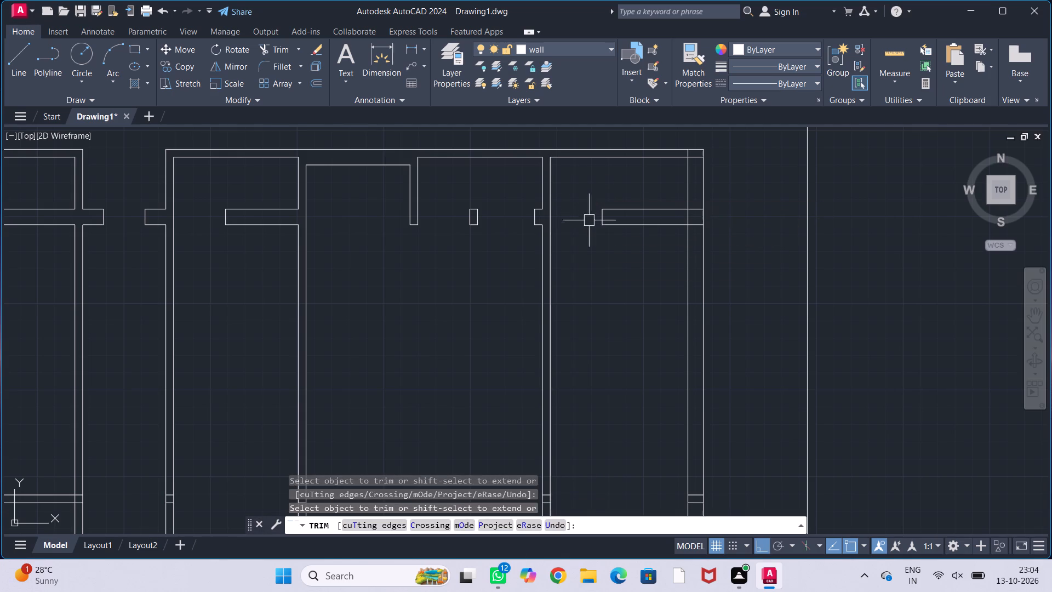
key("Escape")
key("Escape")
key("Escape")
key("Escape")
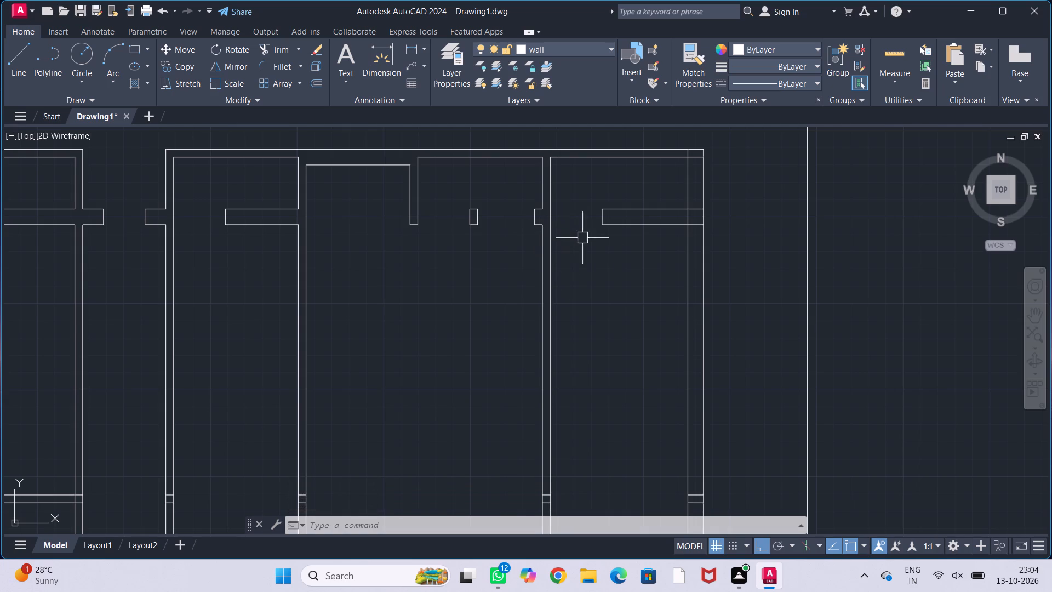
Trim the inner wall lines that overrun at the northeast corner of the outer walls.
middle_click_drag(611, 252, 587, 253)
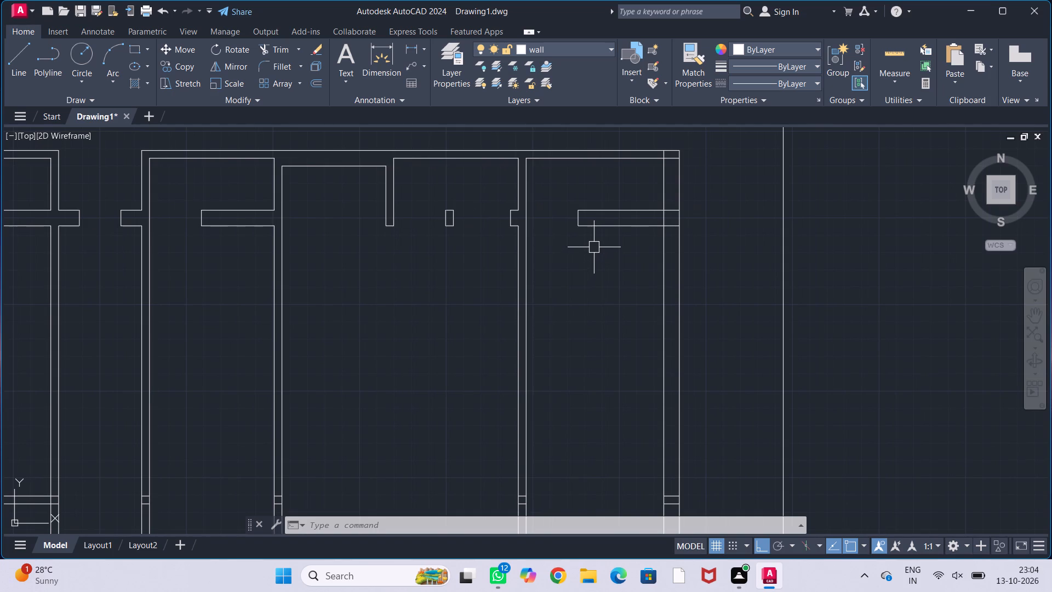
type("tr")
key("Return")
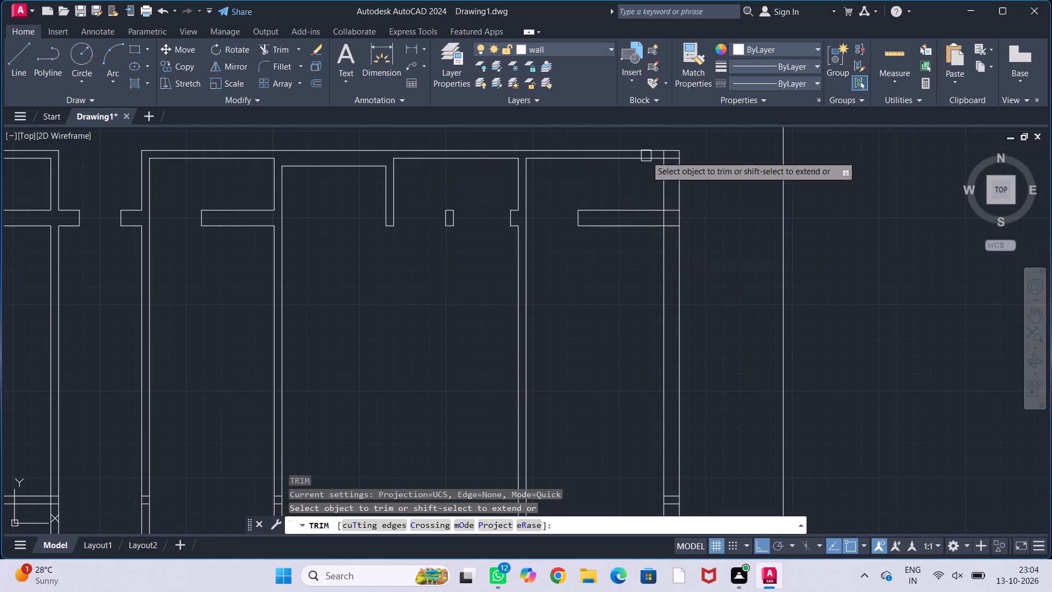
scroll(663, 154, "up", 2)
left_click(677, 166)
left_click(655, 156)
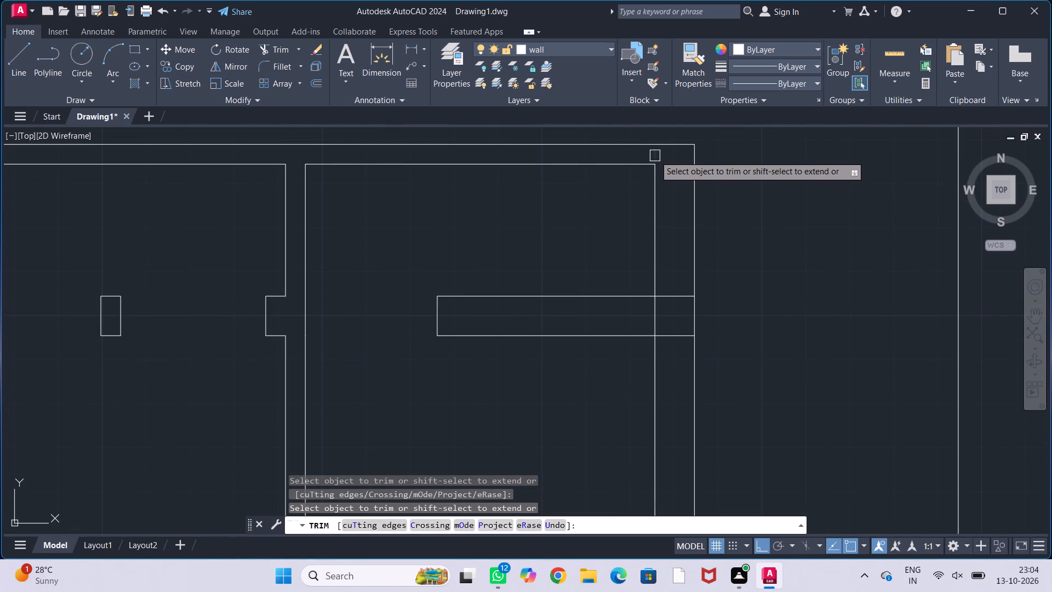
Trim the crossing lines where the horizontal wall meets the east outer wall, leaving an open T-junction.
left_click_drag(670, 270, 688, 401)
left_click(656, 322)
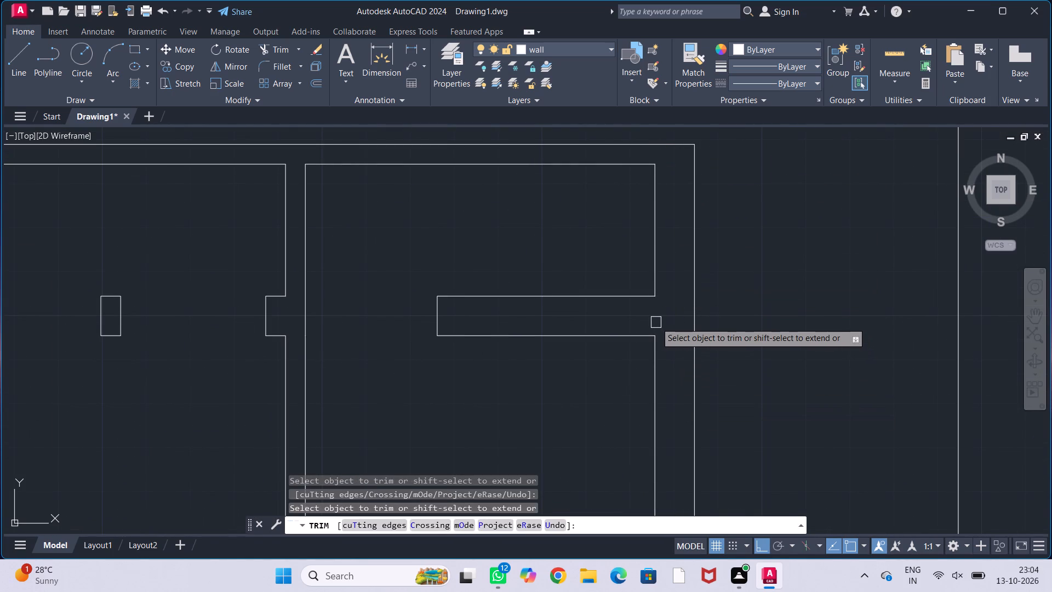
key("Escape")
key("Escape")
key("Escape")
key("Escape")
key("Escape")
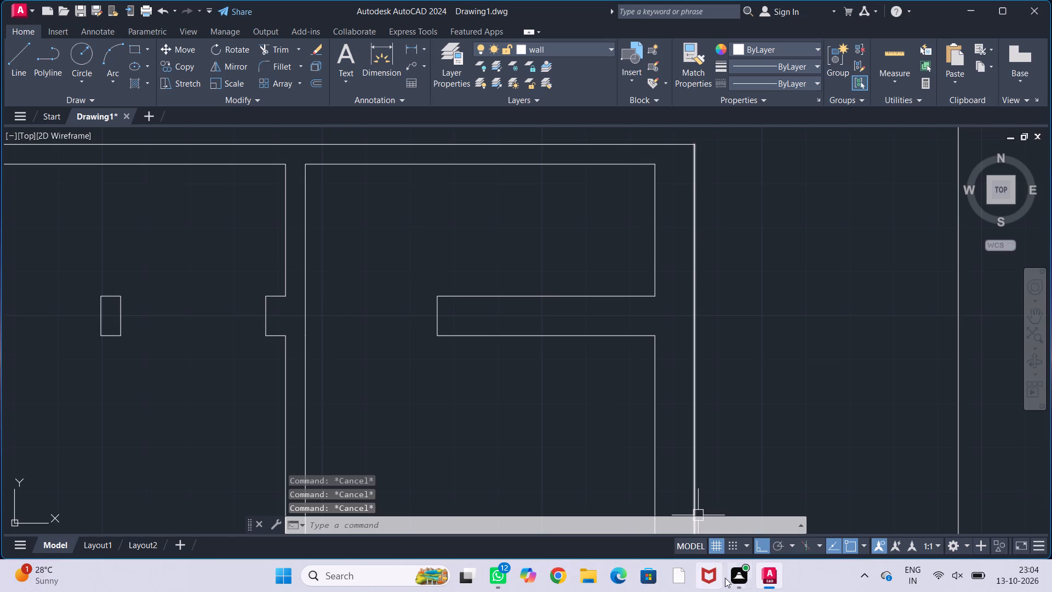
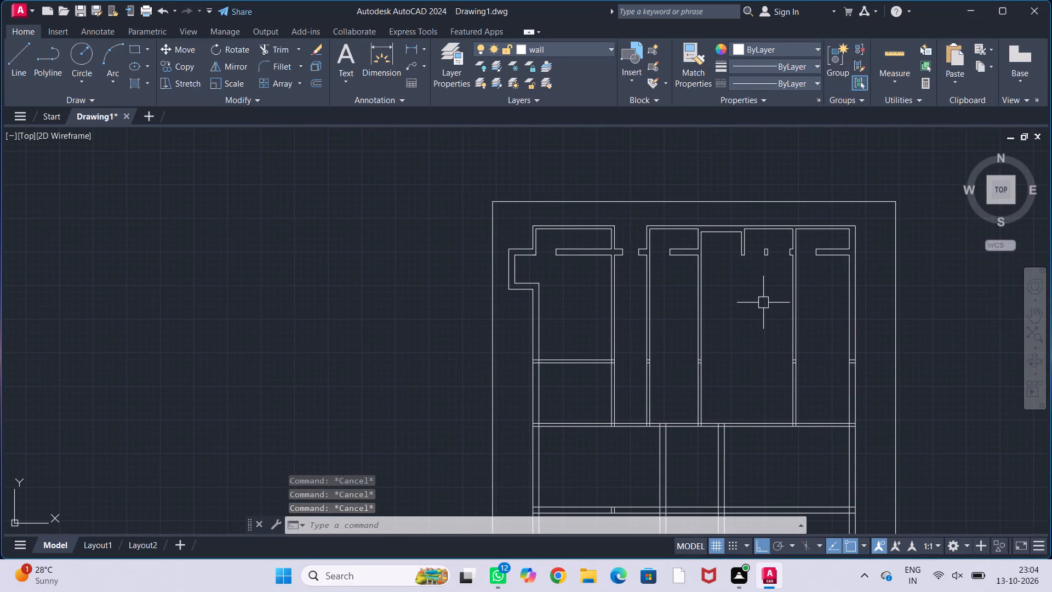
Move both lines of the horizontal partition in the northwest room up by 1'.
middle_click_drag(756, 309, 745, 291)
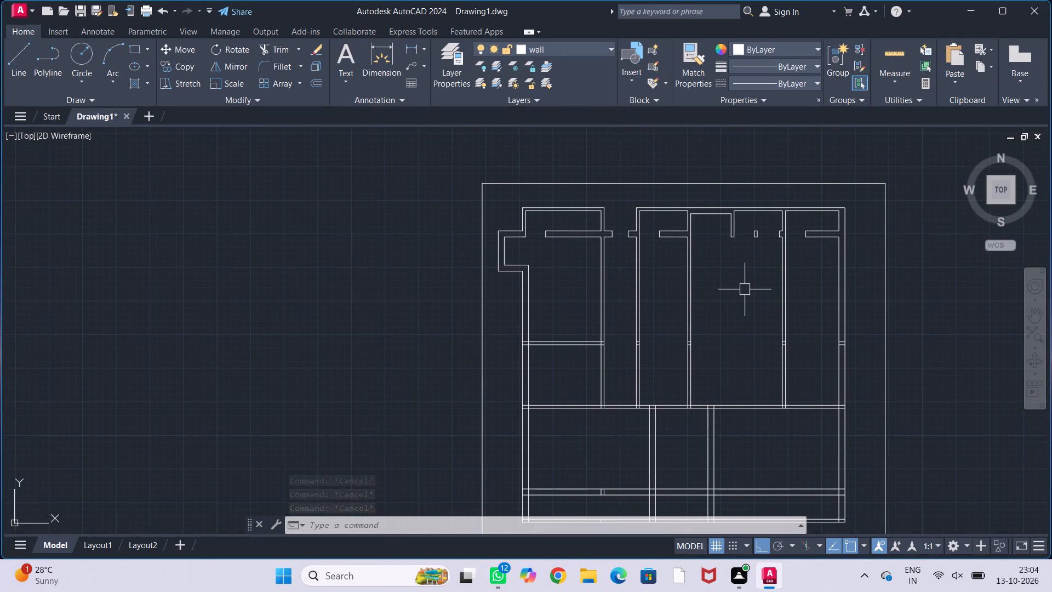
middle_click_drag(558, 318, 546, 283)
scroll(546, 283, "up", 1)
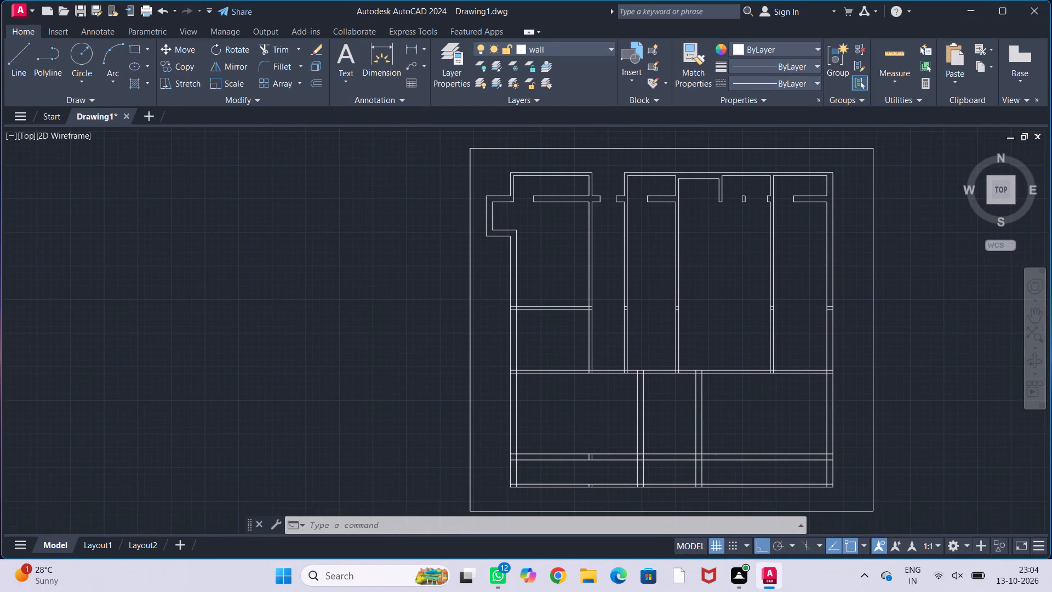
middle_click_drag(546, 283, 541, 313)
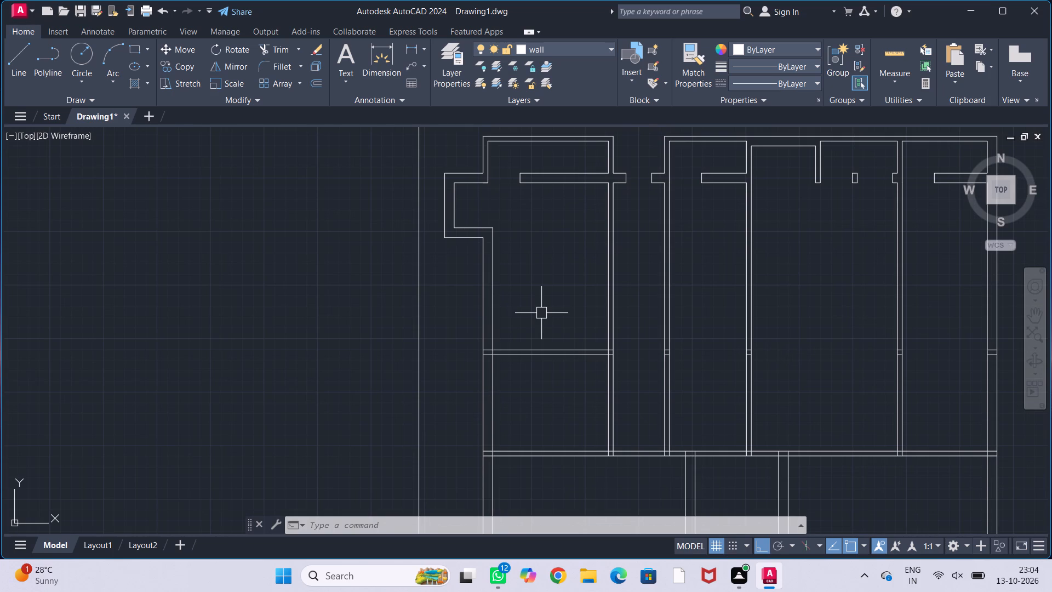
middle_click_drag(541, 311, 548, 234)
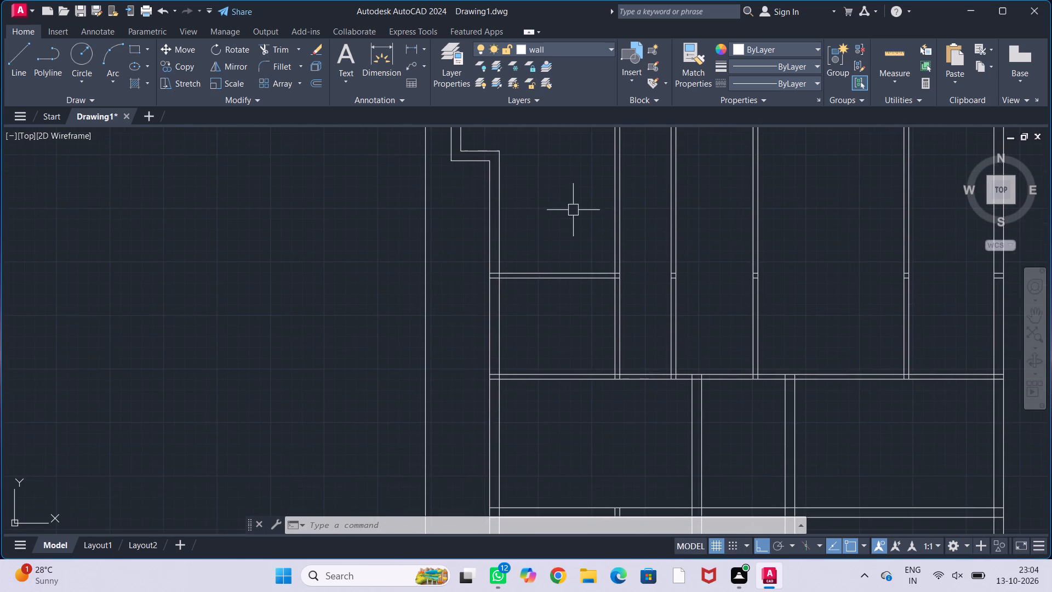
scroll(602, 272, "down", 2)
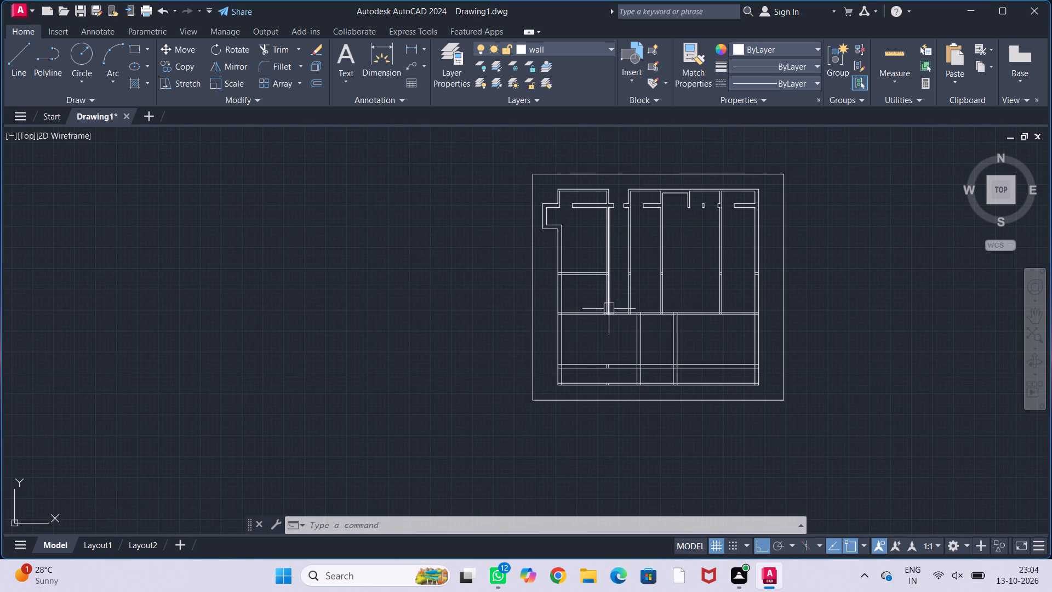
middle_click_drag(606, 321, 575, 365)
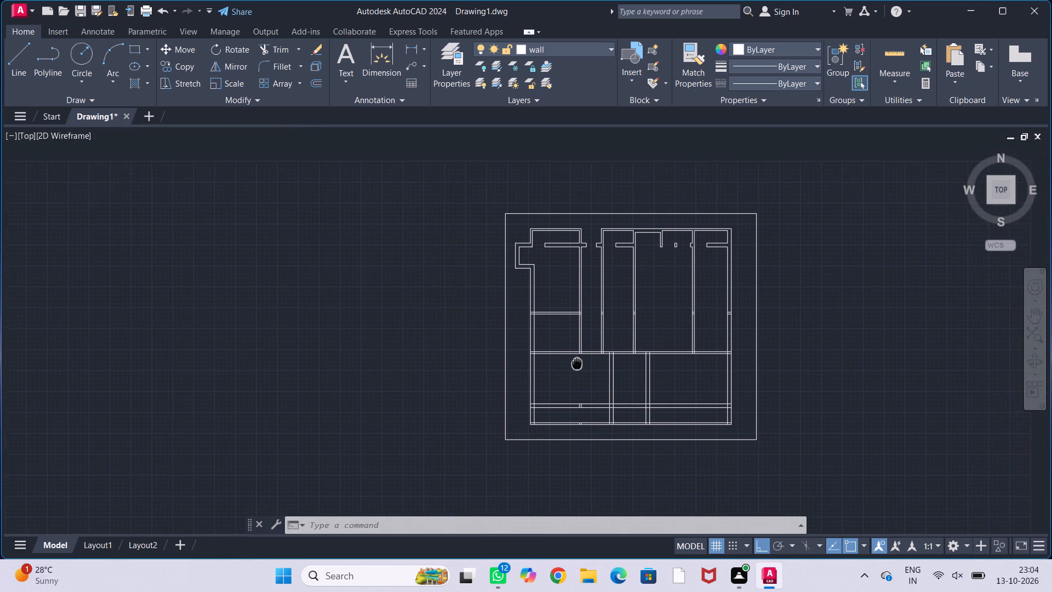
middle_click_drag(575, 365, 573, 366)
scroll(525, 289, "up", 1)
scroll(562, 327, "up", 1)
middle_click_drag(565, 337, 540, 346)
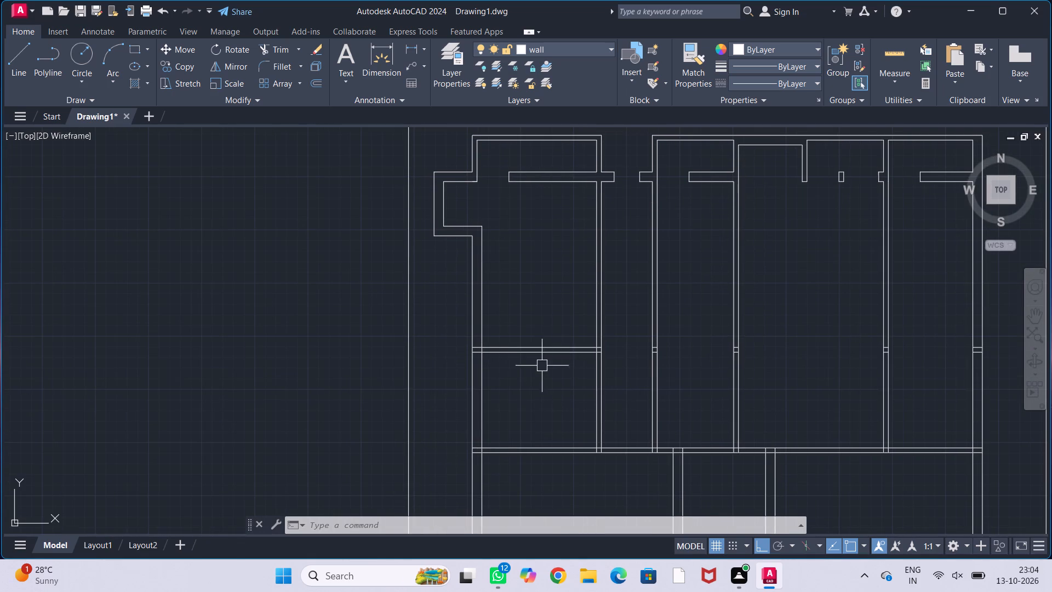
left_click(553, 380)
left_click(525, 326)
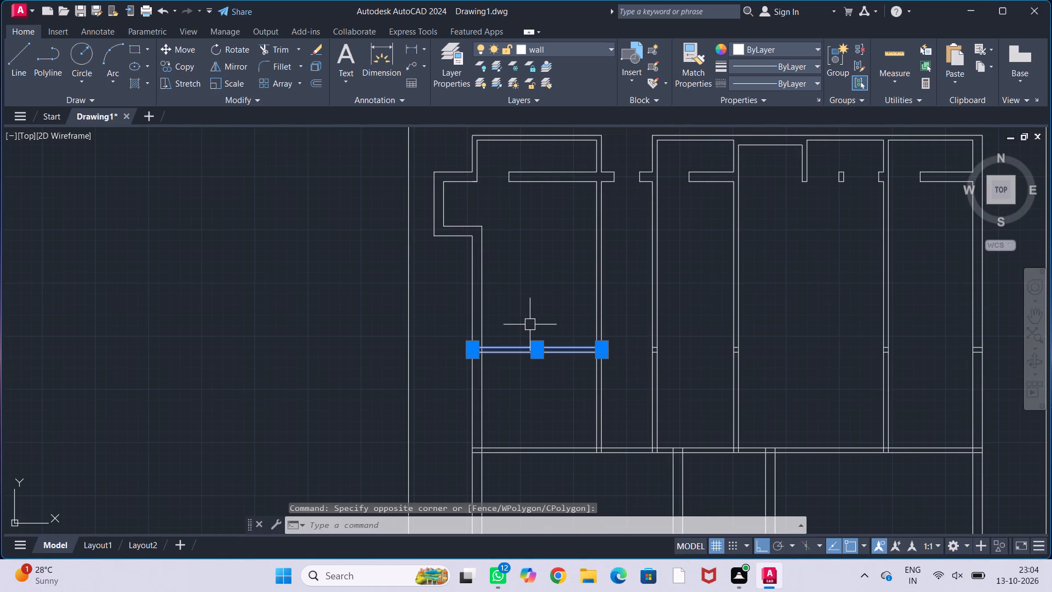
key("m")
key("Return")
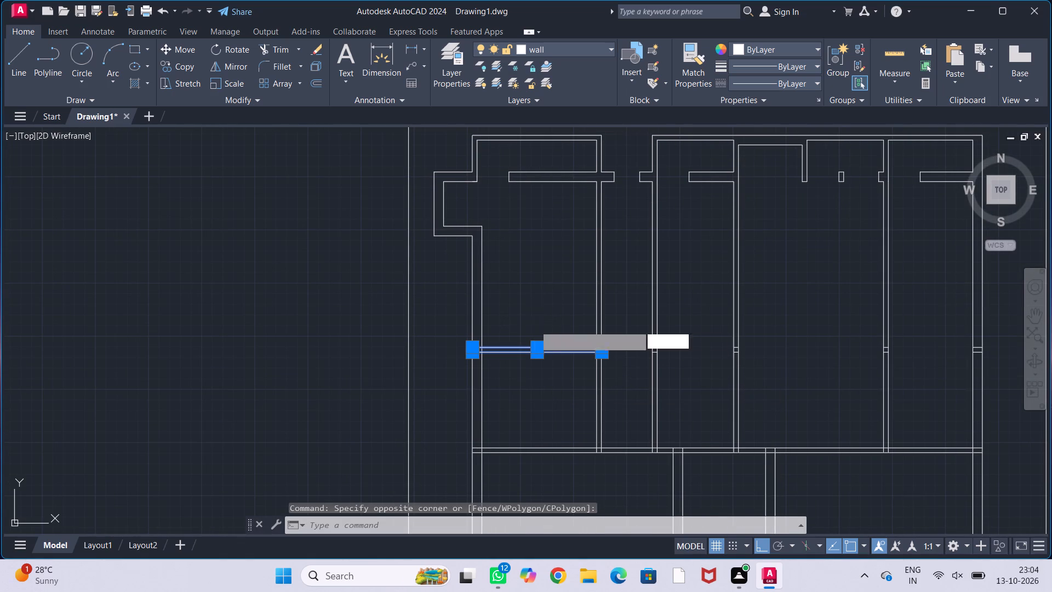
scroll(563, 337, "up", 2)
left_click(644, 365)
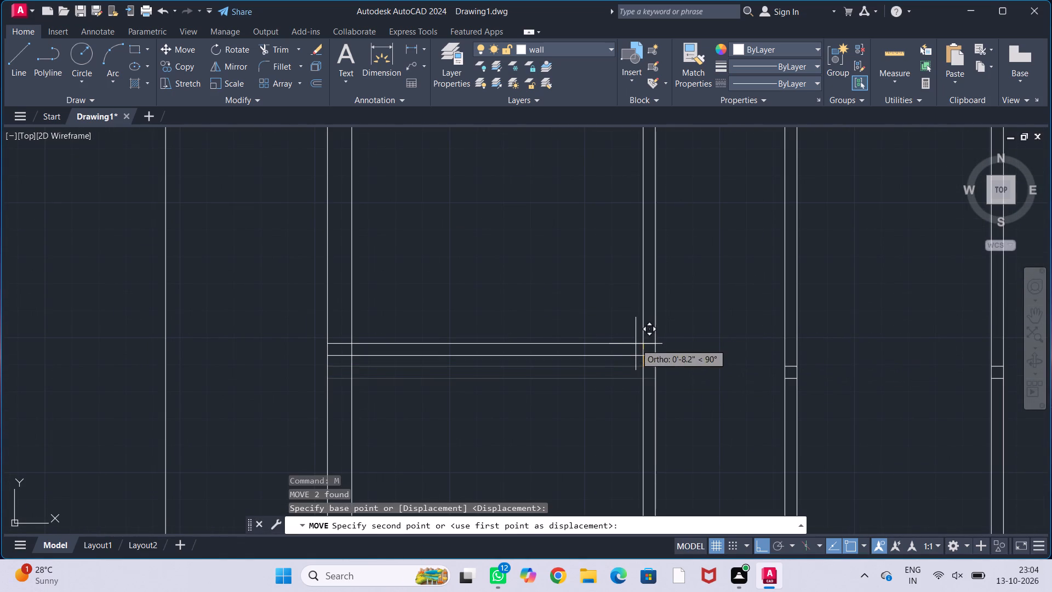
type("1'")
key("Return")
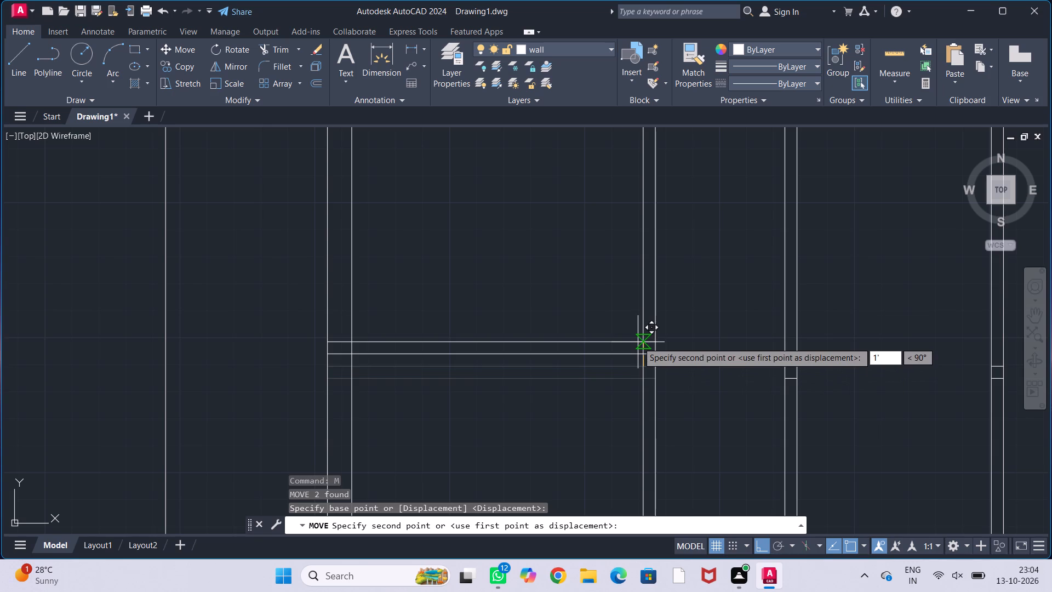
Trim the crossing lines where the moved partition meets the west outer wall, leaving an open T-junction.
scroll(559, 277, "down", 2)
middle_click_drag(563, 271, 538, 248)
scroll(538, 247, "down", 1)
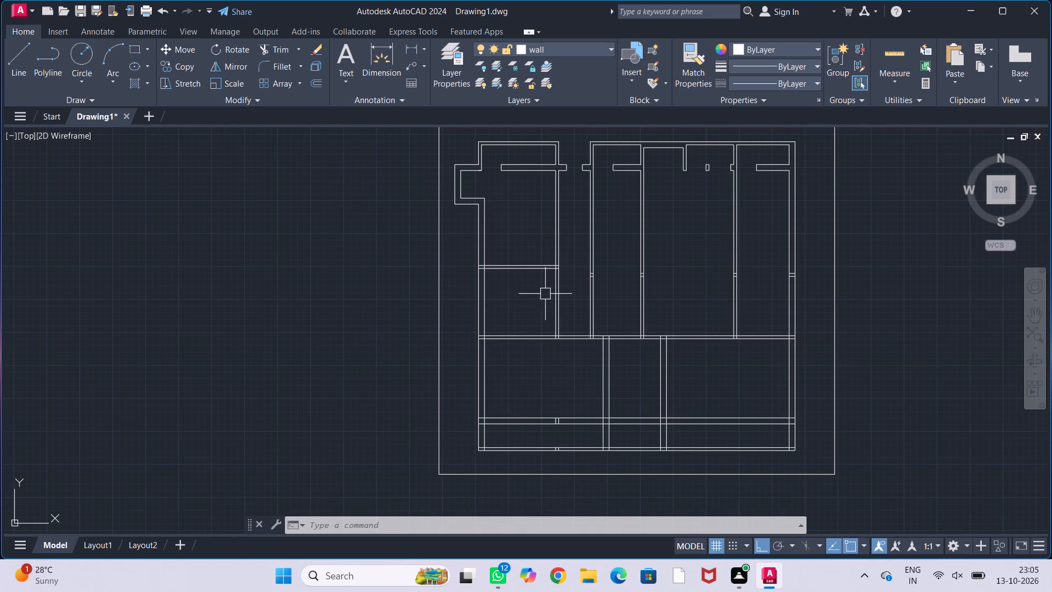
middle_click_drag(542, 297, 531, 344)
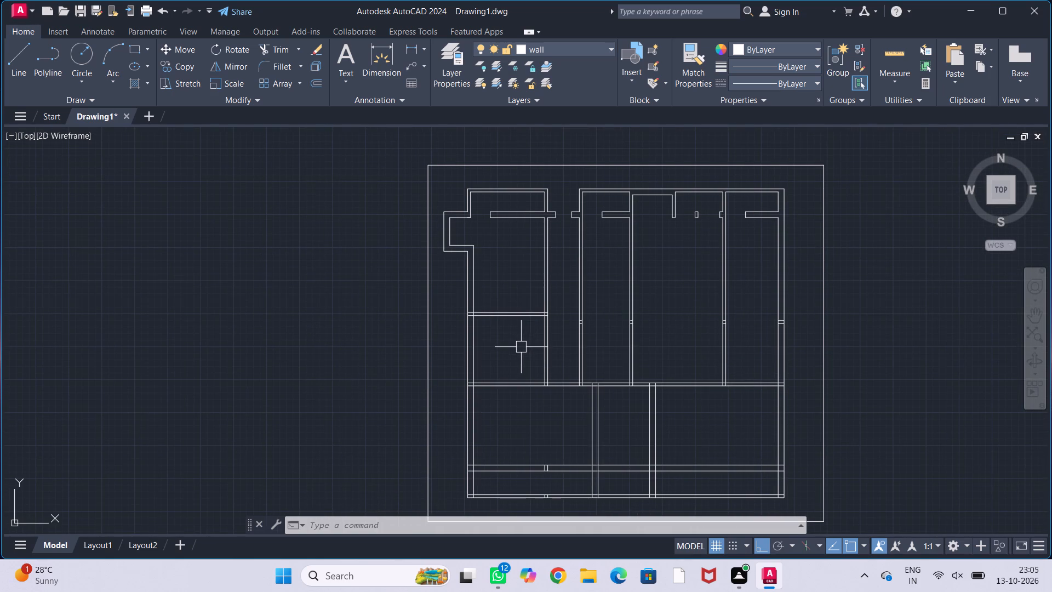
middle_click_drag(521, 347, 500, 348)
middle_click_drag(506, 282, 506, 297)
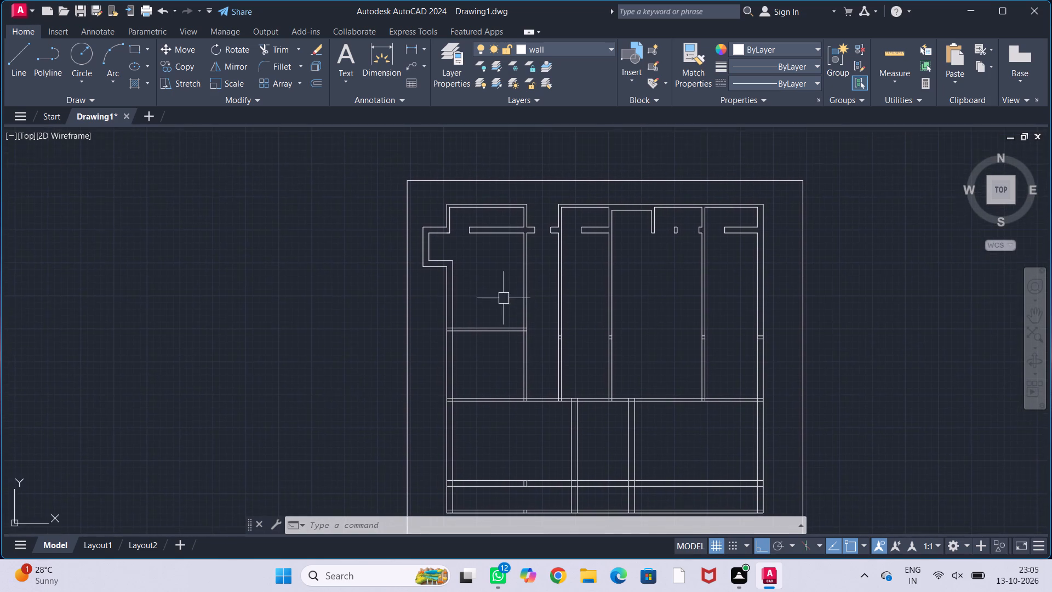
scroll(504, 298, "up", 1)
middle_click_drag(506, 304, 536, 328)
middle_click_drag(529, 313, 533, 310)
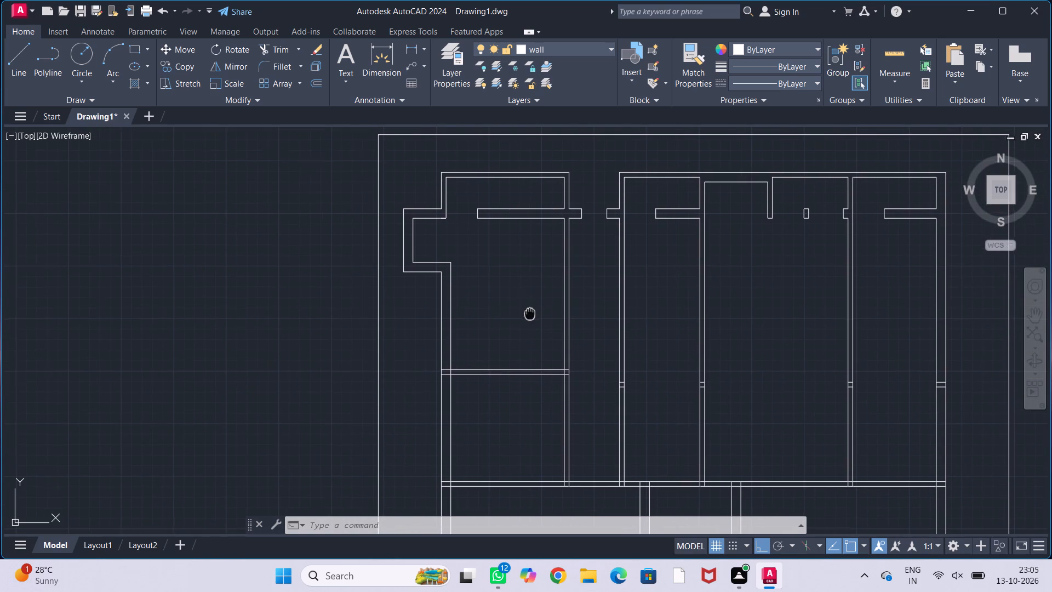
middle_click_drag(533, 310, 583, 270)
middle_click_drag(566, 292, 563, 280)
type("tr")
key("Return")
scroll(515, 317, "up", 2)
scroll(460, 334, "up", 2)
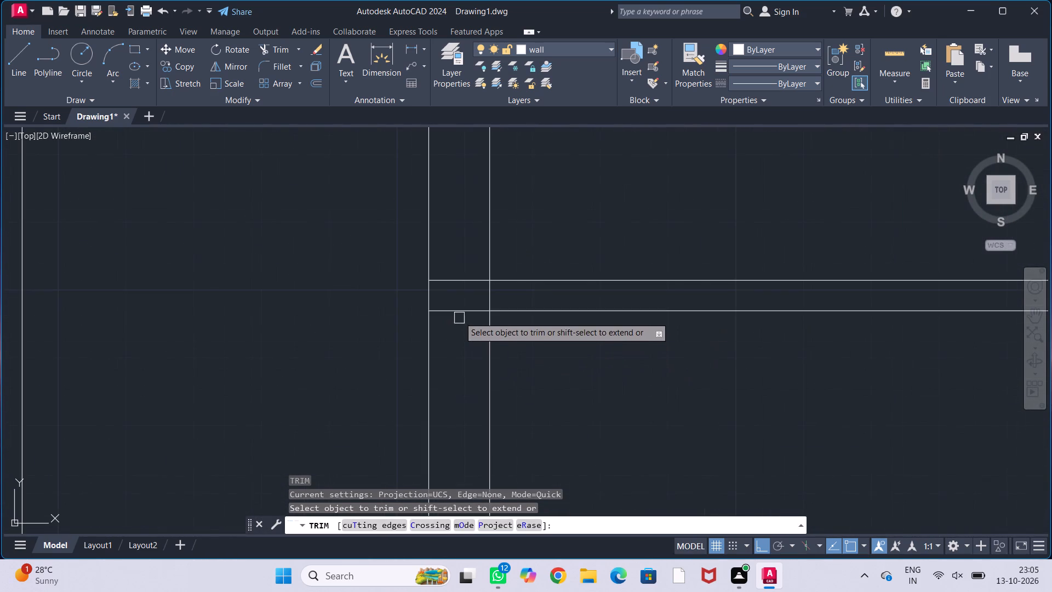
left_click_drag(460, 258, 455, 364)
left_click(489, 298)
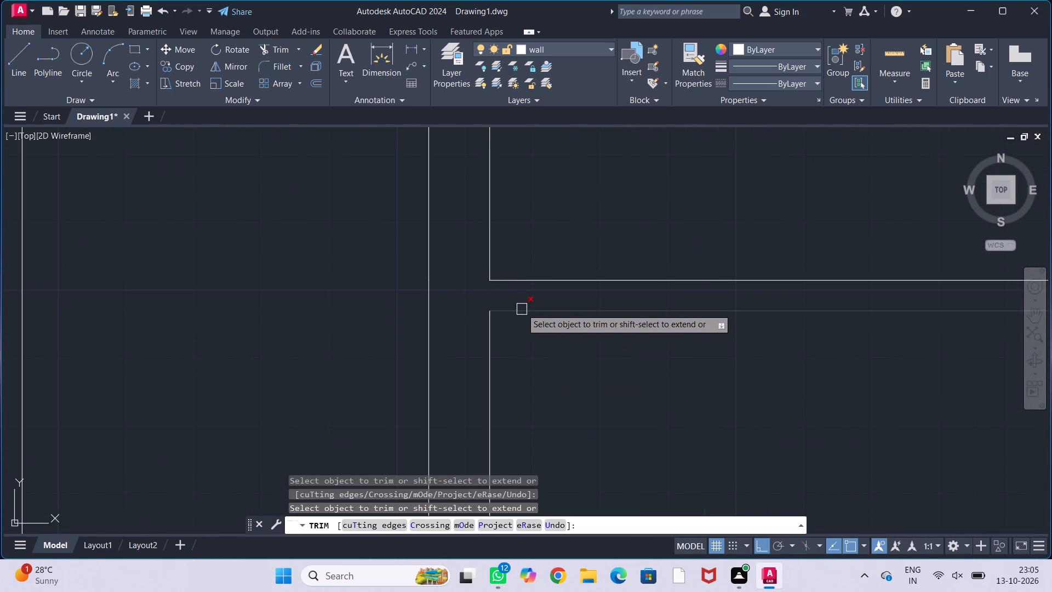
Trim the crossing lines where the moved partition meets the room's east wall, leaving an open T-junction.
scroll(522, 308, "down", 3)
middle_click_drag(591, 348, 460, 311)
scroll(563, 275, "up", 4)
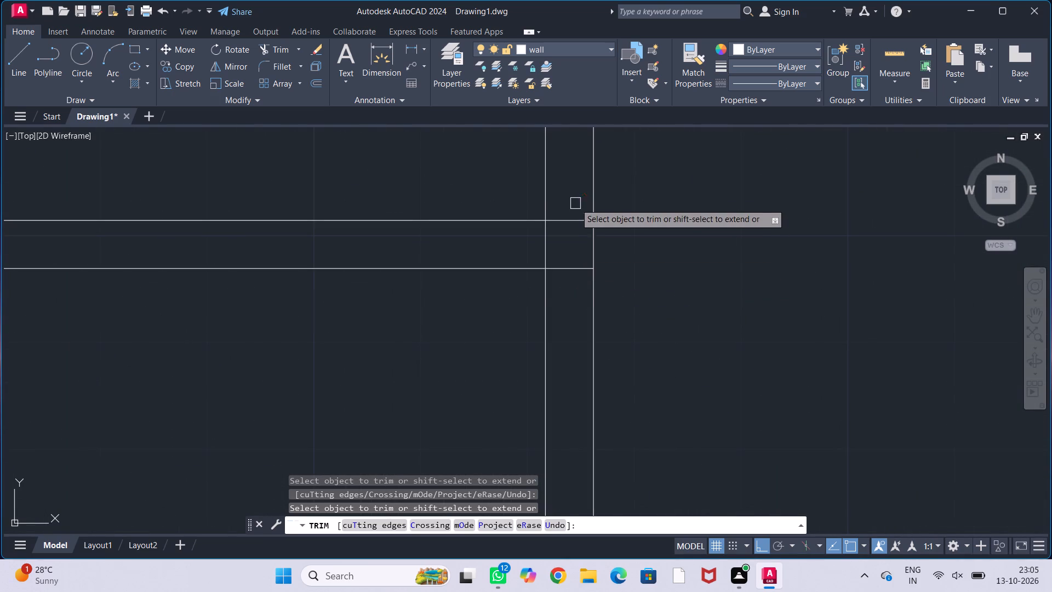
left_click_drag(574, 202, 570, 304)
left_click(546, 254)
key("Escape")
key("Escape")
key("Escape")
key("Escape")
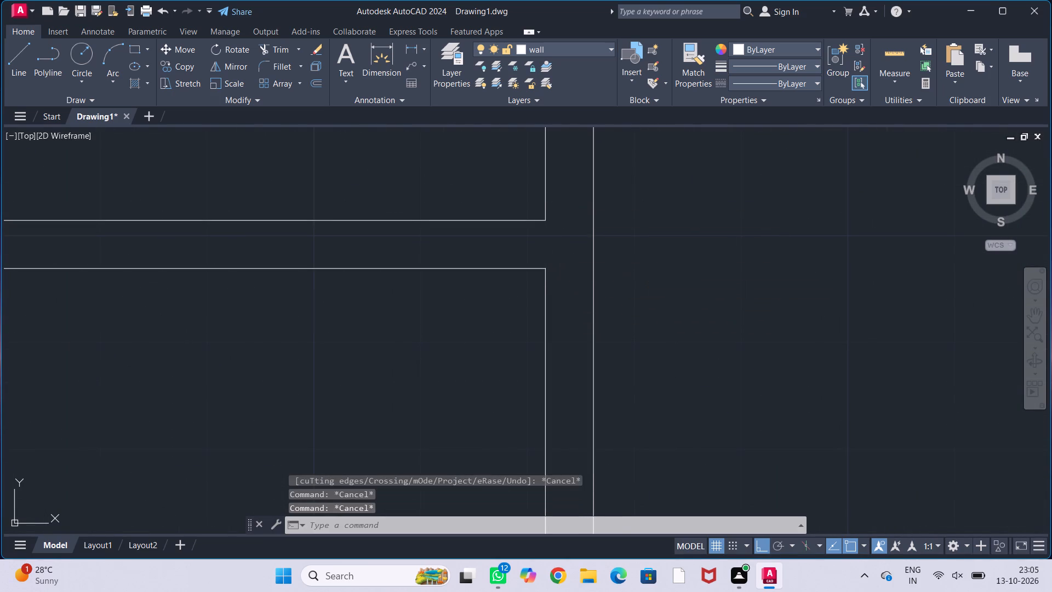
Offset the moved partition's upper line 4.5" upward.
scroll(670, 278, "down", 5)
middle_click_drag(737, 253, 682, 343)
middle_click_drag(653, 324, 659, 312)
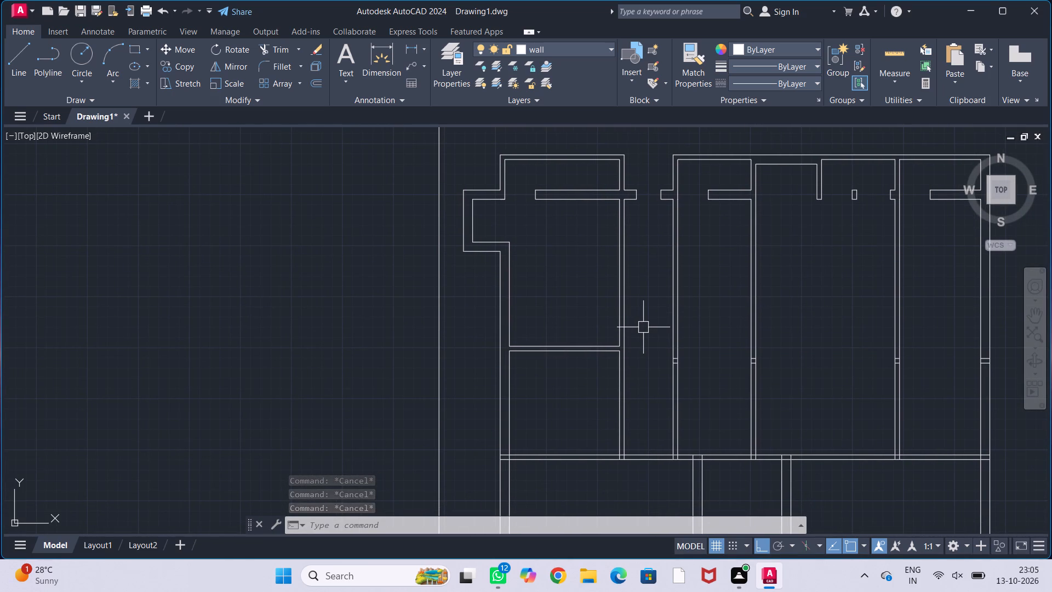
key("o")
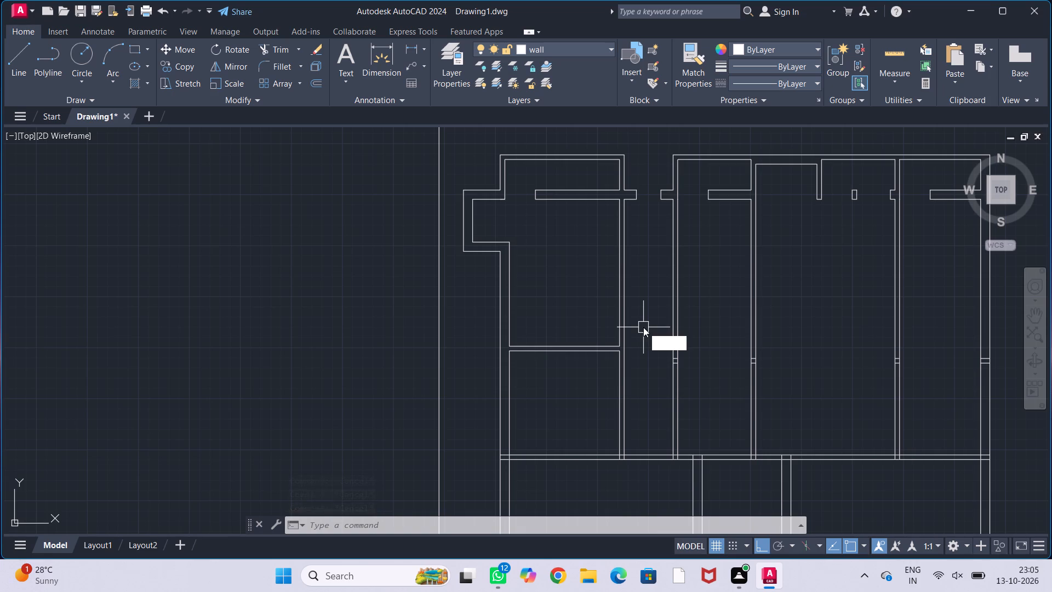
type("ff")
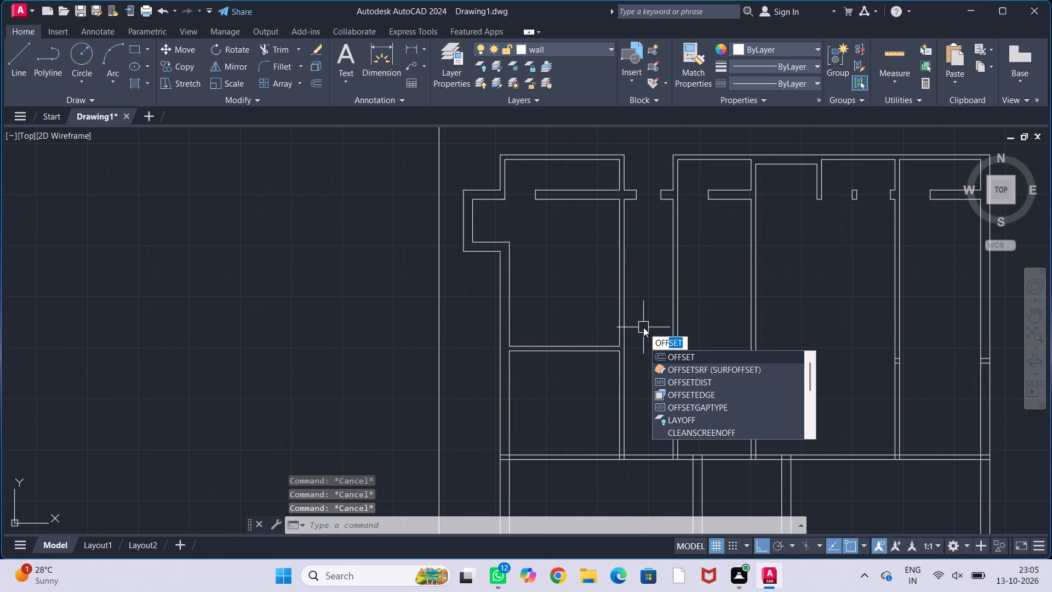
key("Return")
type("4.5\"")
key("Return")
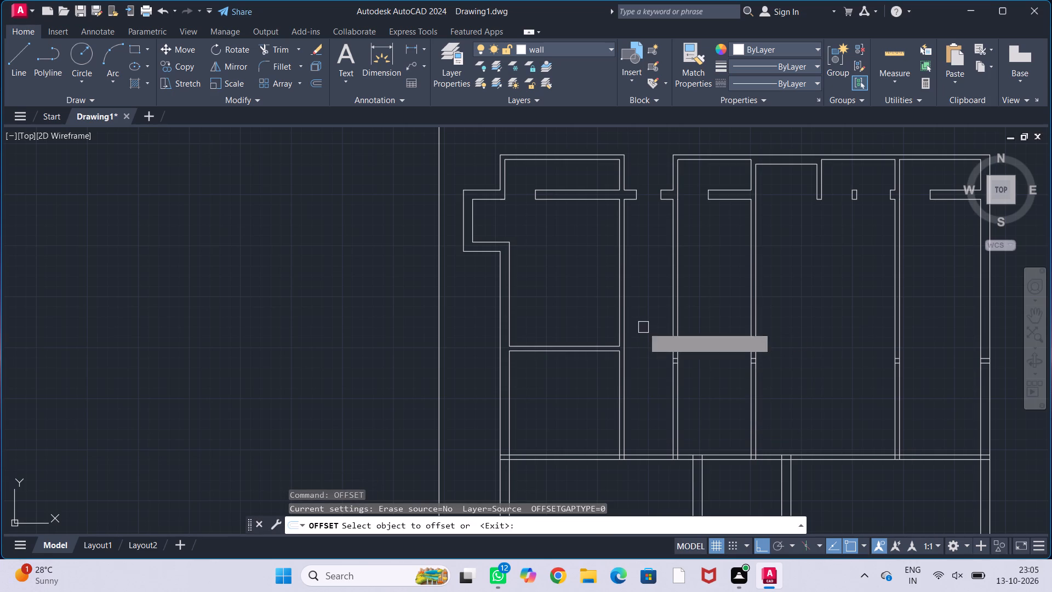
left_click(585, 341)
left_click(585, 318)
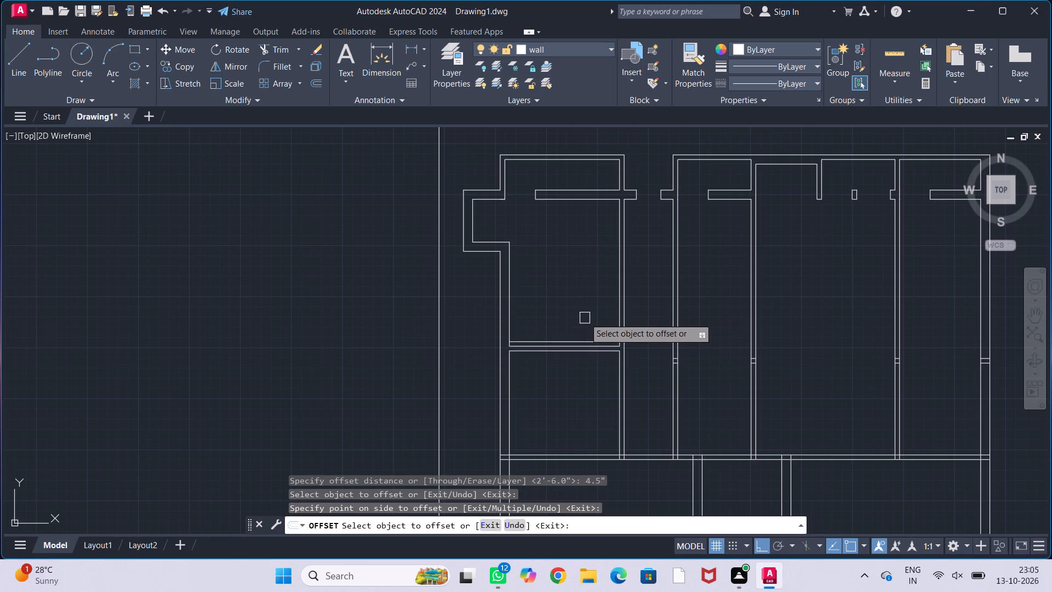
key("Escape")
key("Escape")
key("Escape")
key("Escape")
key("Escape")
Offset the new 4.5" offset line 3' upward to mark the other side of an opening.
key("o")
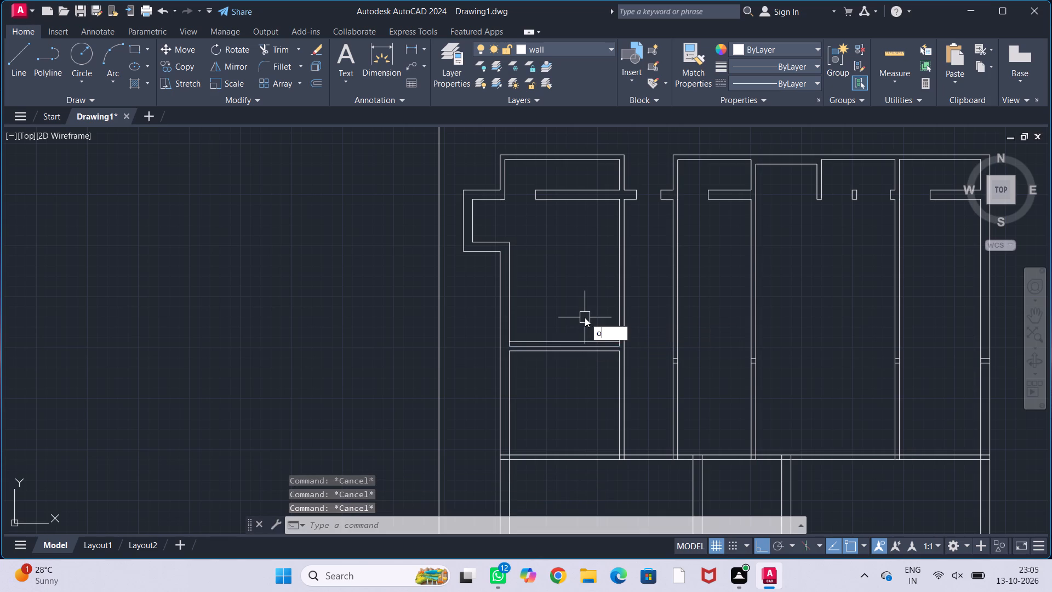
type("ff")
key("Return")
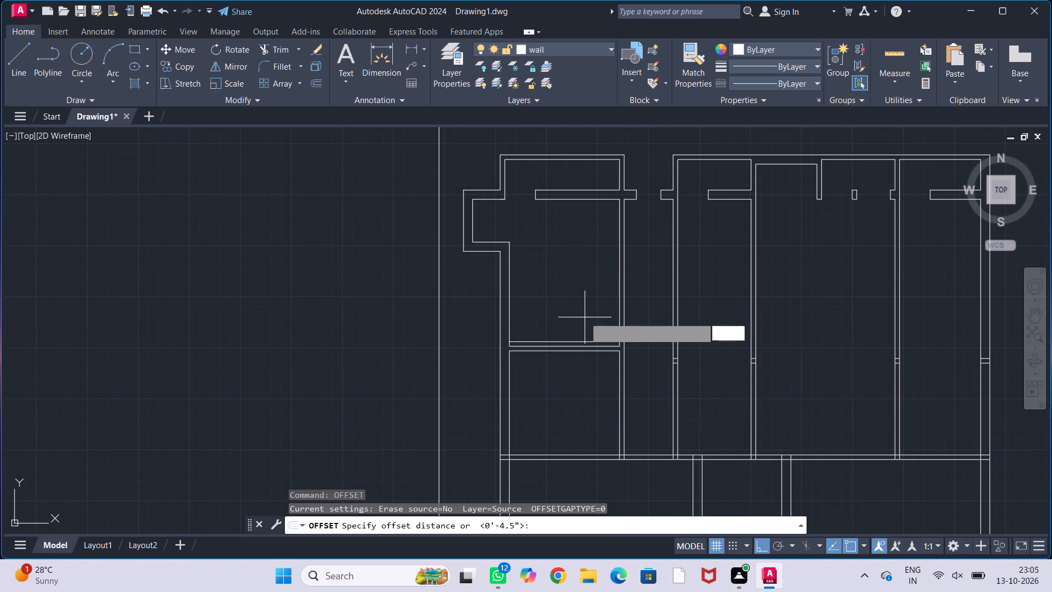
key("3")
key("apostrophe")
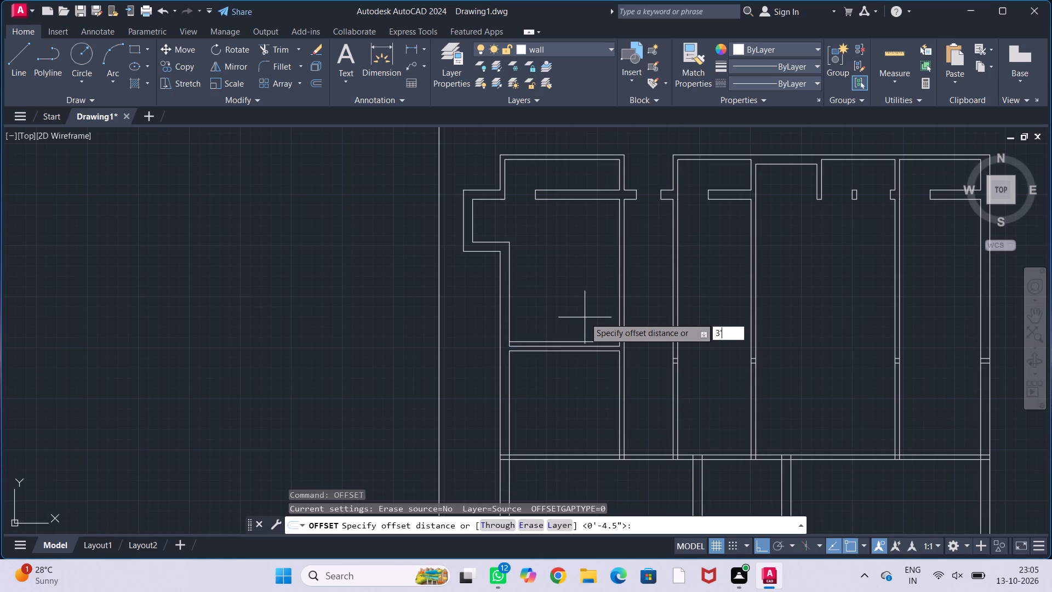
key("Return")
left_click(583, 338)
left_click(591, 303)
key("Escape")
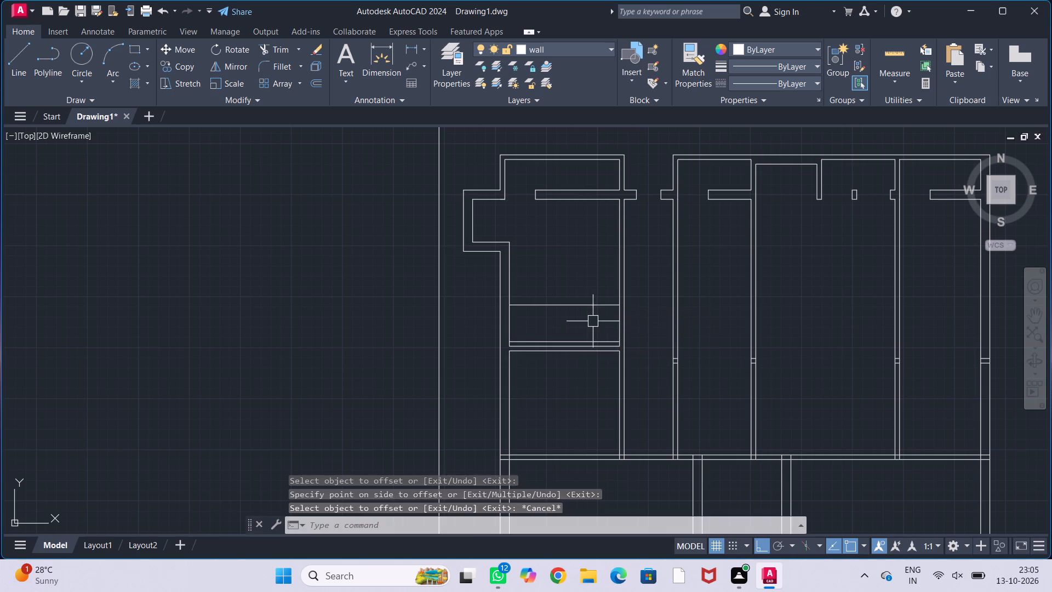
key("Escape")
key("Escape")
Extend both offset lines east to the outer line of the room's east wall.
scroll(596, 336, "up", 2)
middle_click_drag(597, 334, 551, 303)
type("ex")
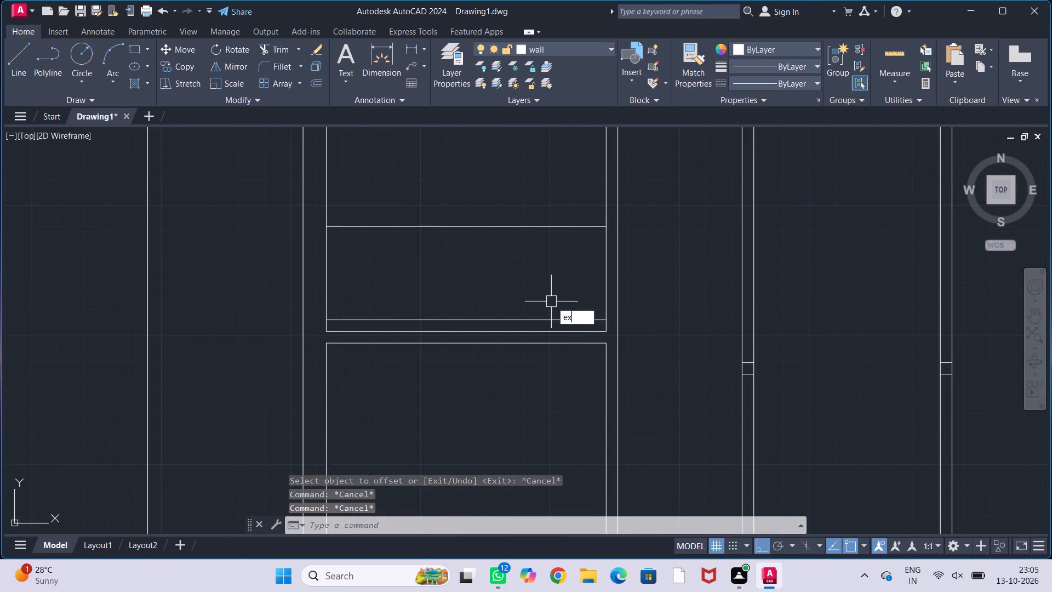
key("Return")
left_click(550, 318)
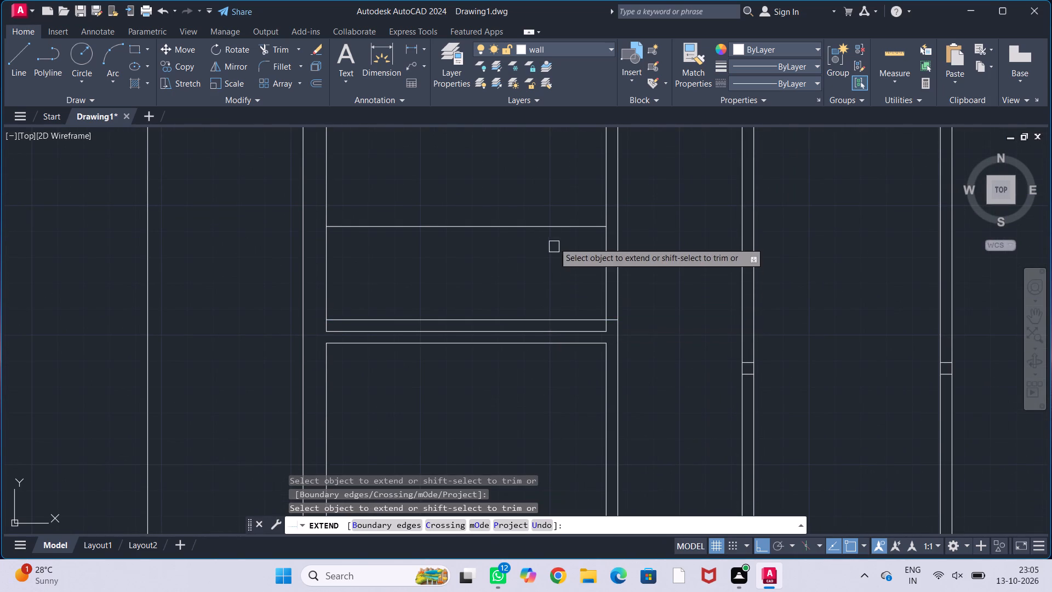
left_click(562, 227)
key("Escape")
key("Escape")
key("Escape")
key("Escape")
key("Escape")
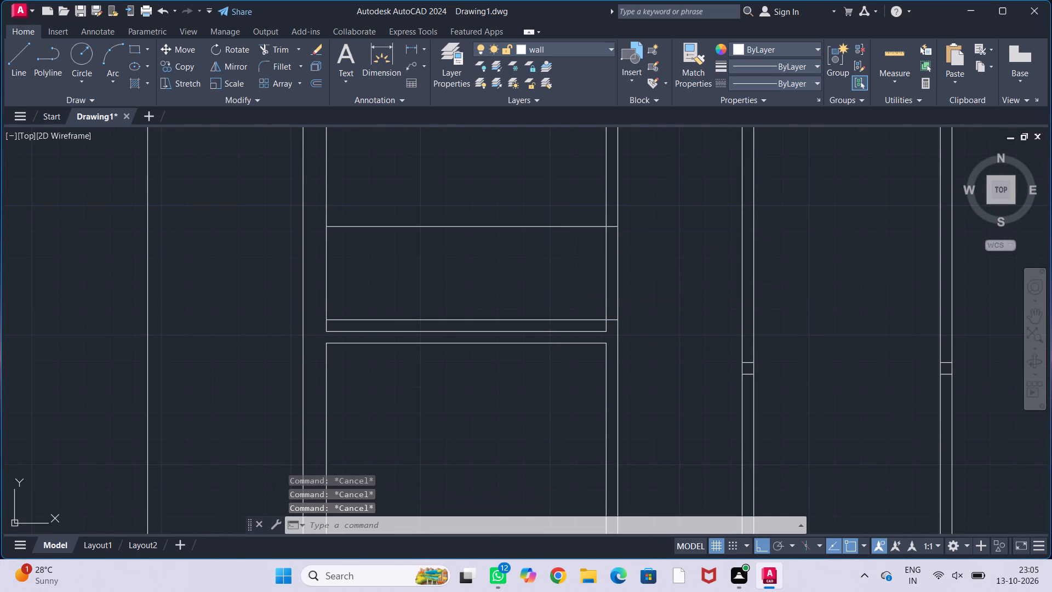
Trim the east wall lines between the two offset lines to cut the 3' opening, and remove the offset lines inside the room.
type("tr")
key("Return")
left_click_drag(573, 274, 679, 274)
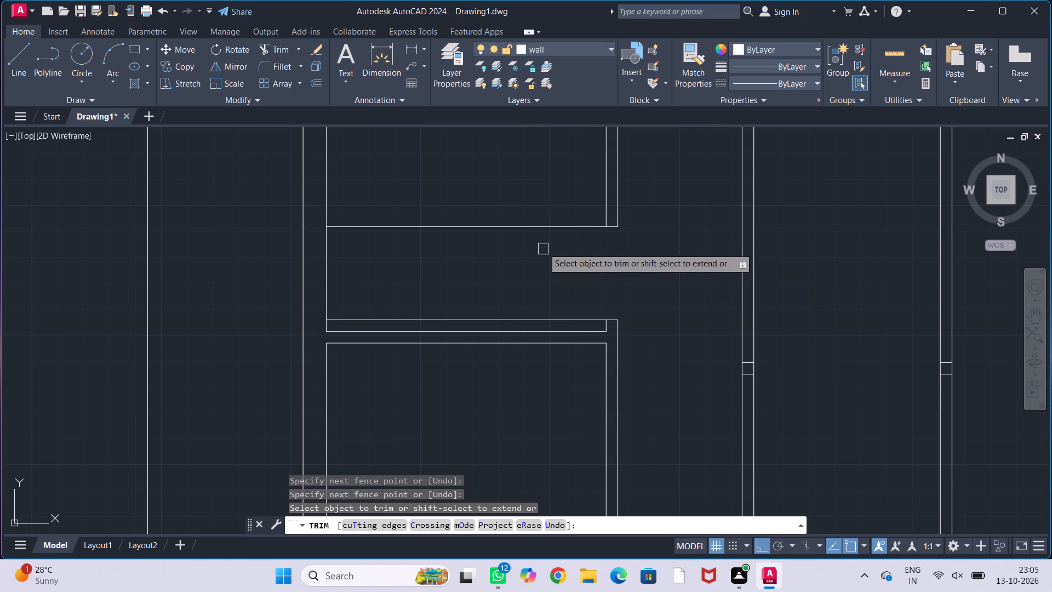
left_click(539, 224)
left_click(546, 317)
key("Escape")
key("Escape")
key("Escape")
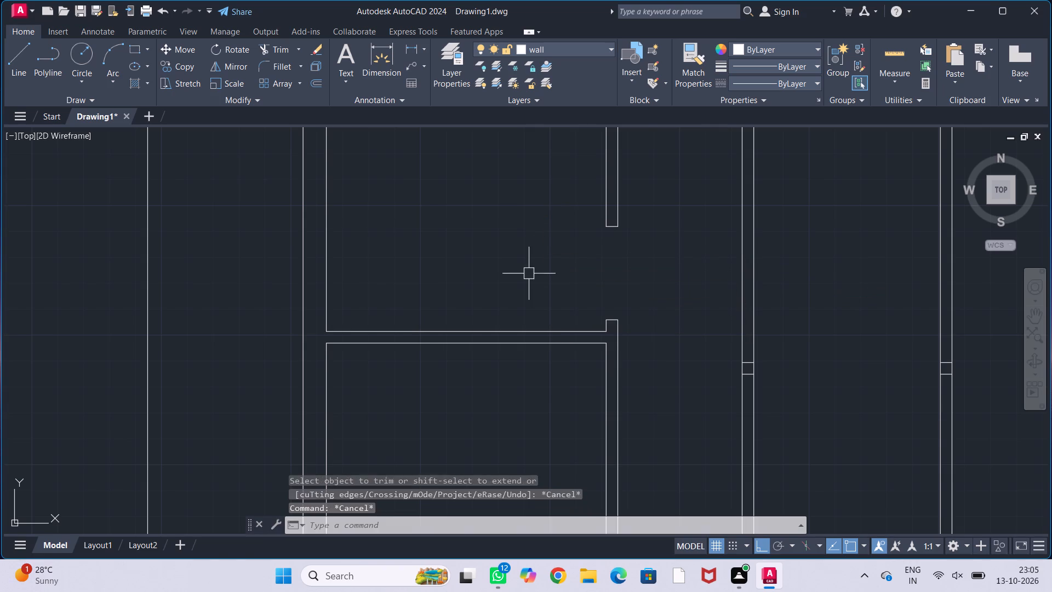
key("Escape")
key("Escape")
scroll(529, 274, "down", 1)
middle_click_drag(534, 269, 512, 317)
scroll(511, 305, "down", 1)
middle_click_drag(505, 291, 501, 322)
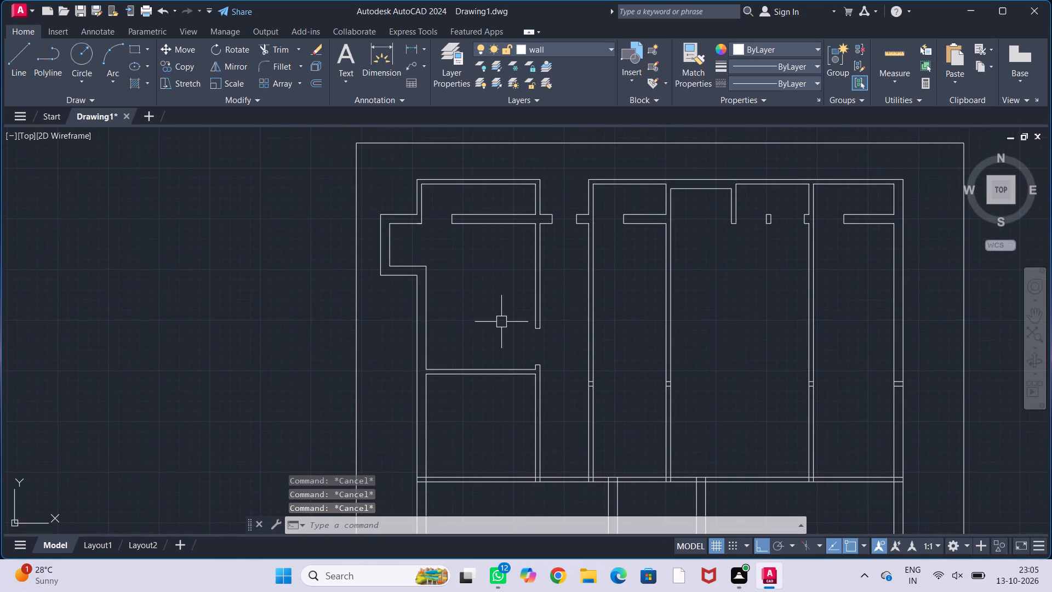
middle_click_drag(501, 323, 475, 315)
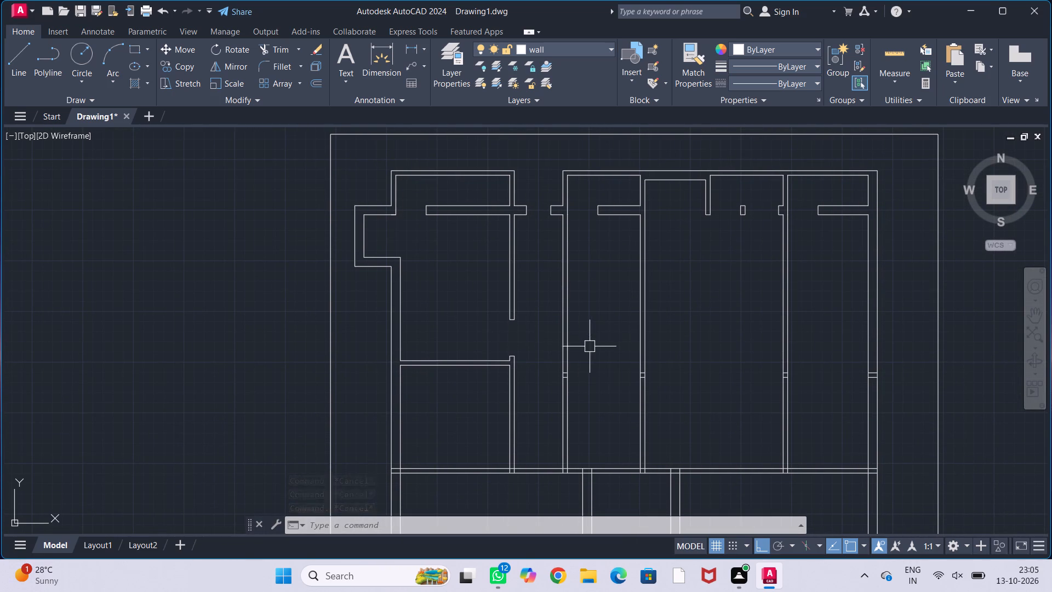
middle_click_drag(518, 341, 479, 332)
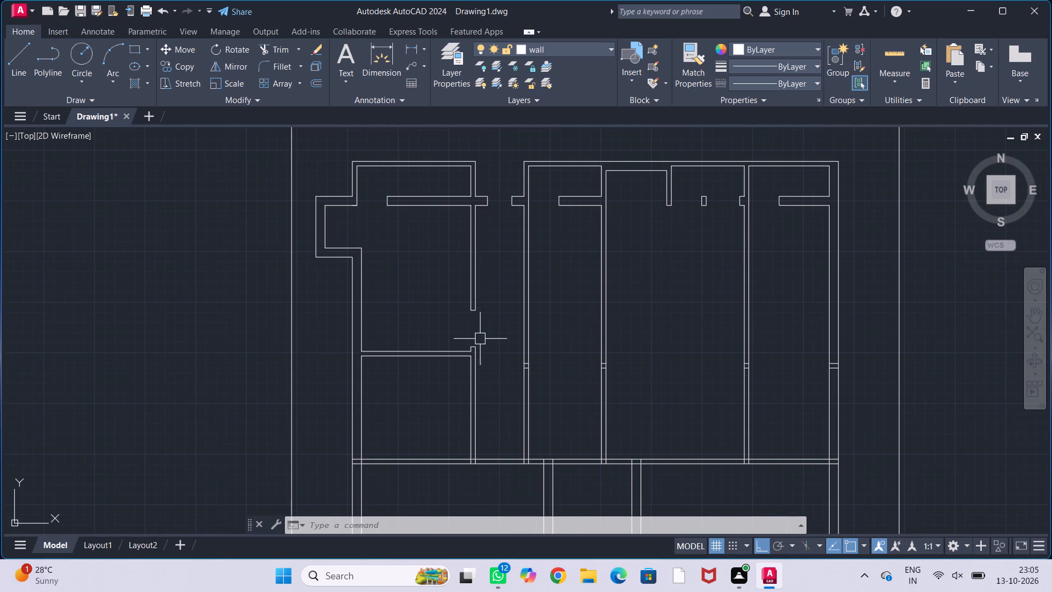
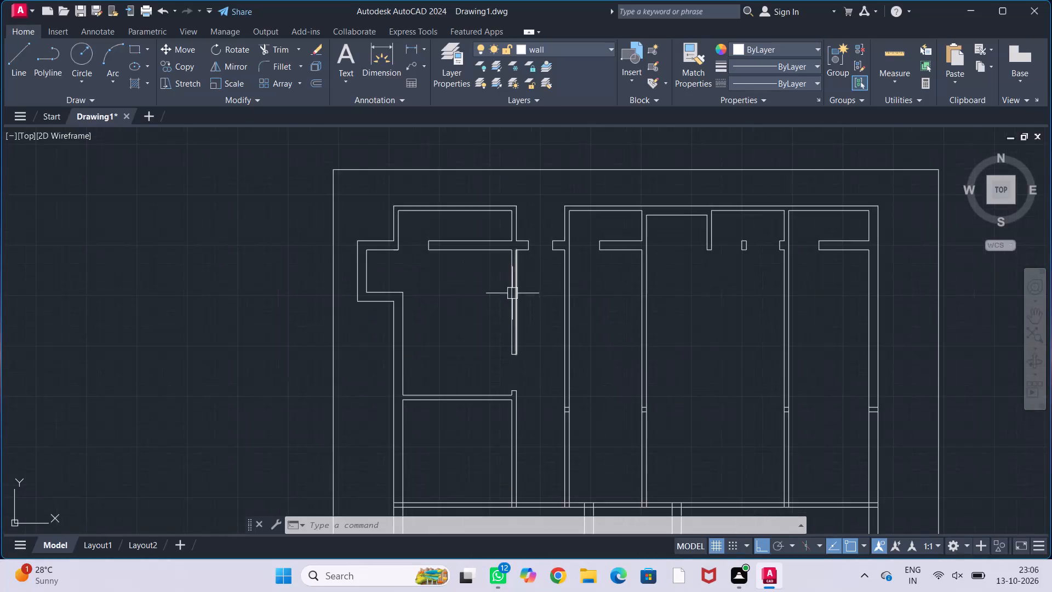
Delete the two short cross lines left inside the vertical wall on the passage's east side.
middle_click_drag(514, 305, 499, 267)
middle_click_drag(507, 316, 497, 307)
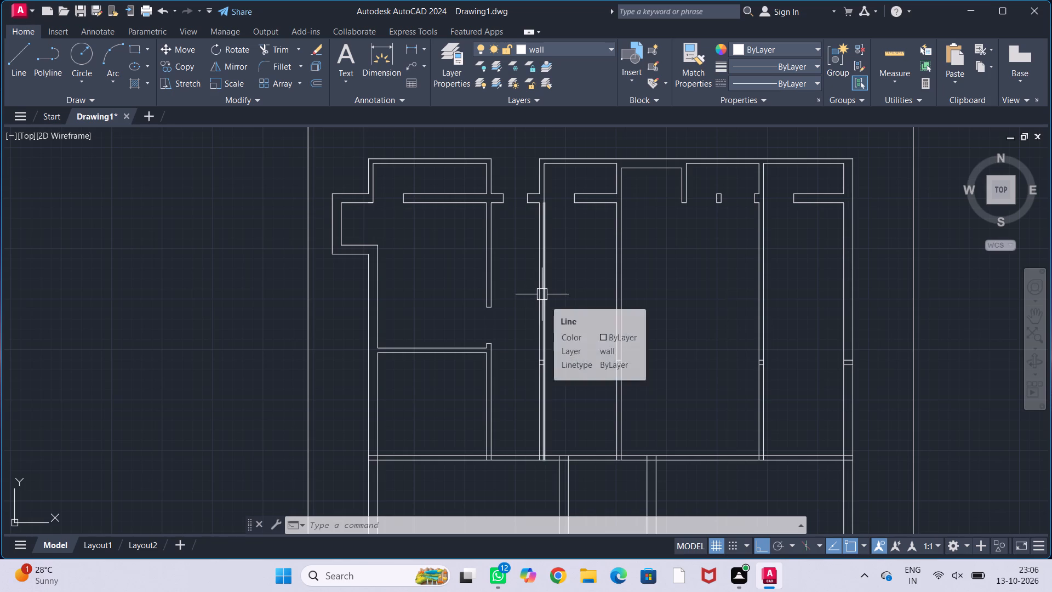
middle_click_drag(519, 315, 517, 303)
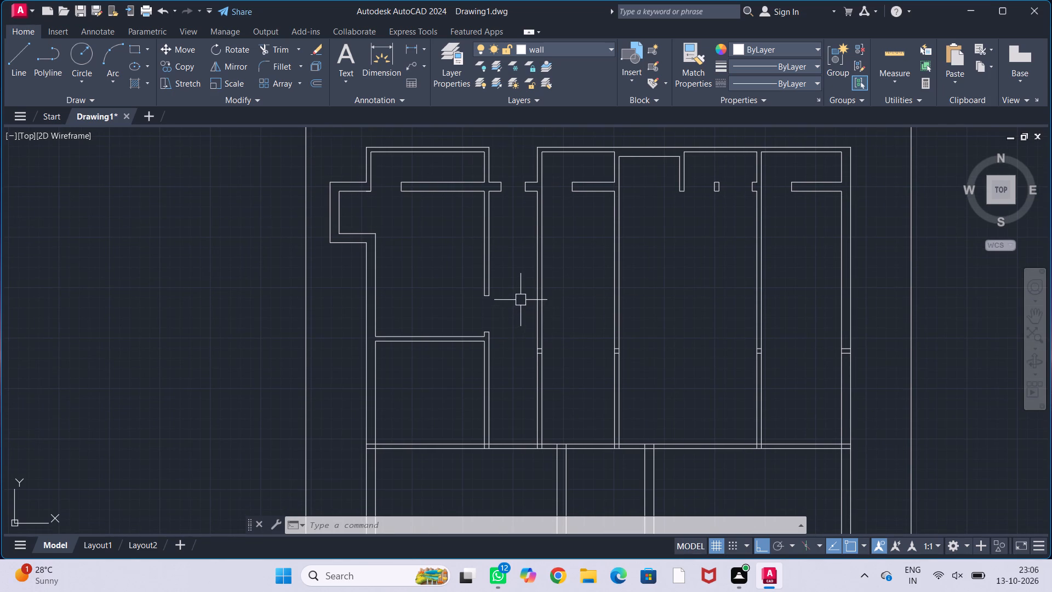
middle_click_drag(500, 285, 482, 299)
middle_click_drag(482, 304, 426, 306)
scroll(427, 332, "up", 1)
middle_click_drag(430, 325, 431, 325)
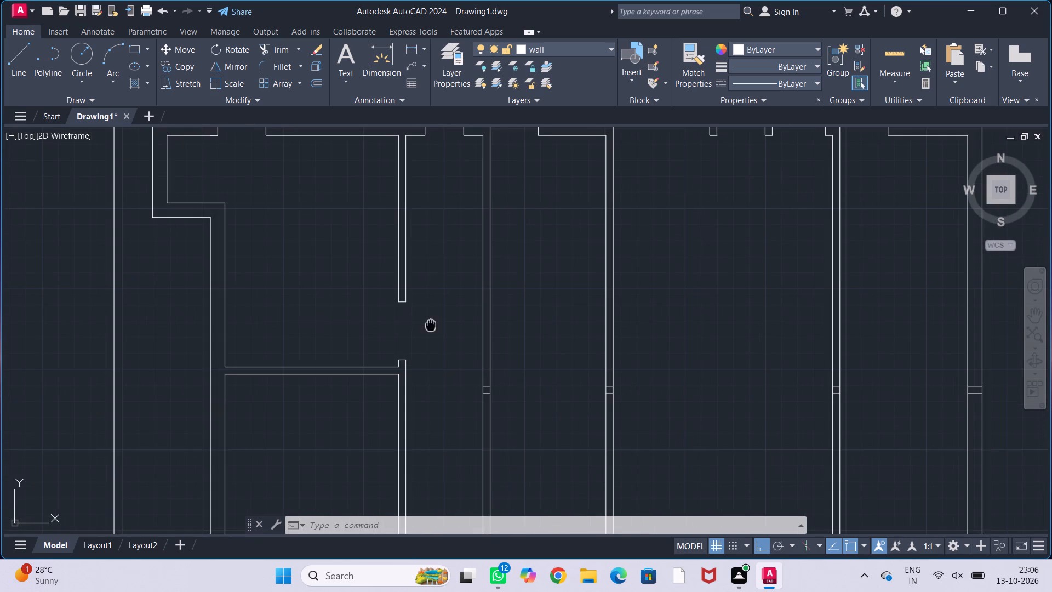
middle_click_drag(431, 325, 455, 311)
scroll(519, 399, "up", 2)
scroll(474, 369, "up", 1)
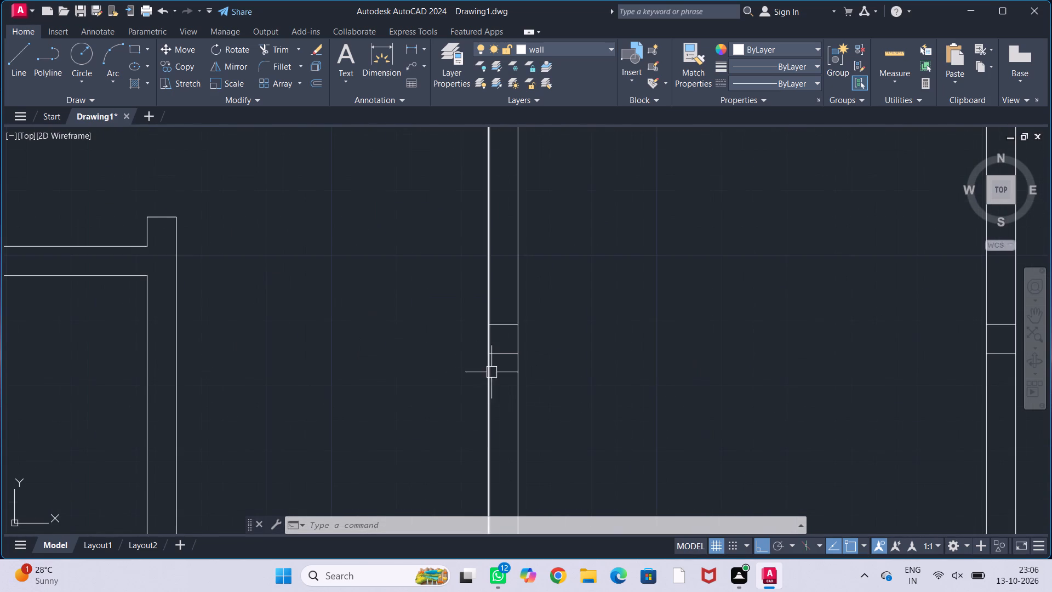
left_click(508, 357)
left_click(500, 330)
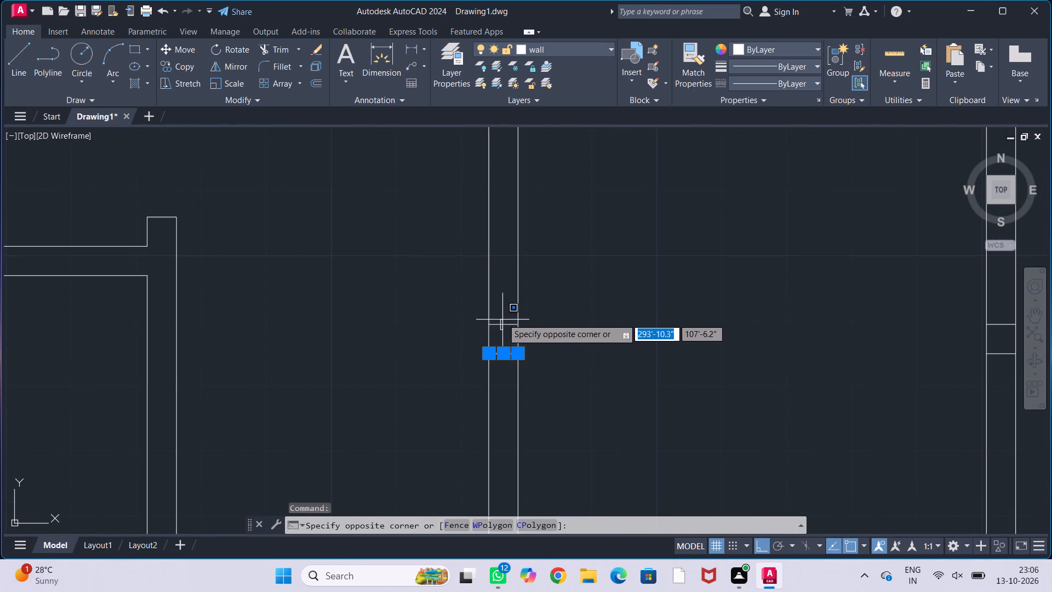
left_click(502, 318)
left_click(505, 327)
key("Delete")
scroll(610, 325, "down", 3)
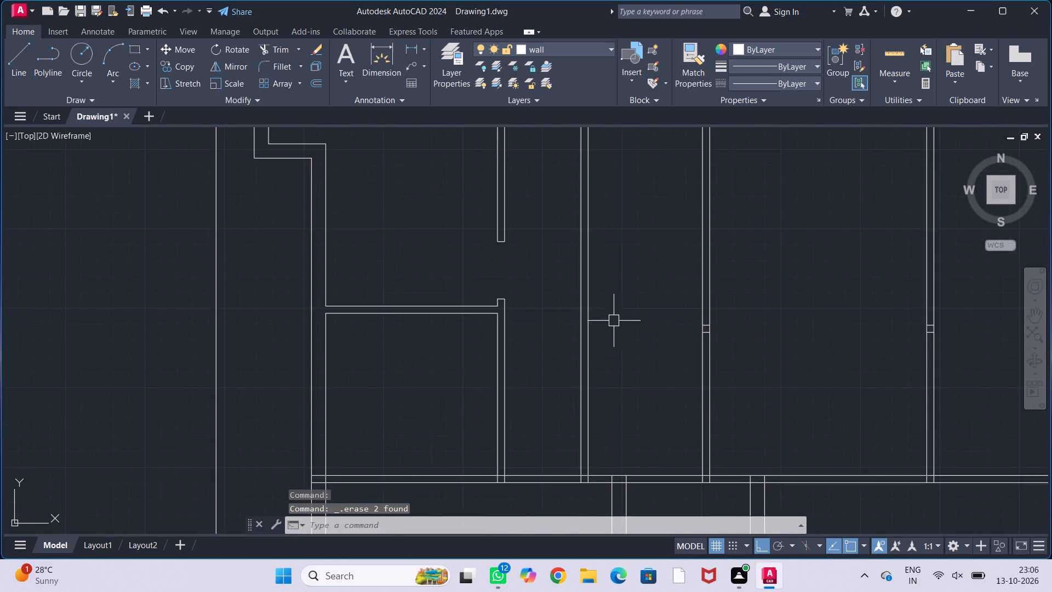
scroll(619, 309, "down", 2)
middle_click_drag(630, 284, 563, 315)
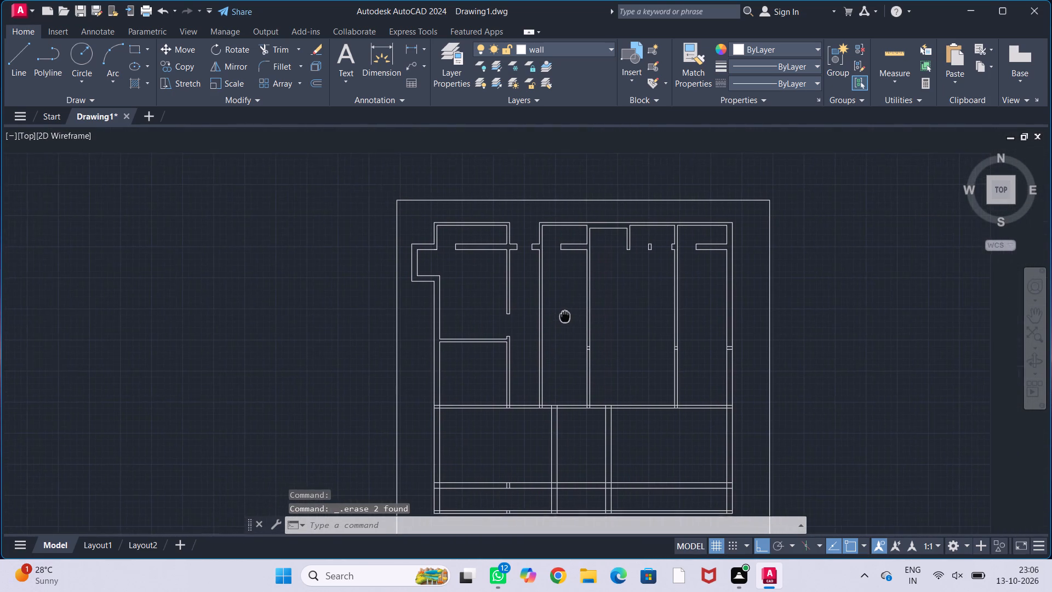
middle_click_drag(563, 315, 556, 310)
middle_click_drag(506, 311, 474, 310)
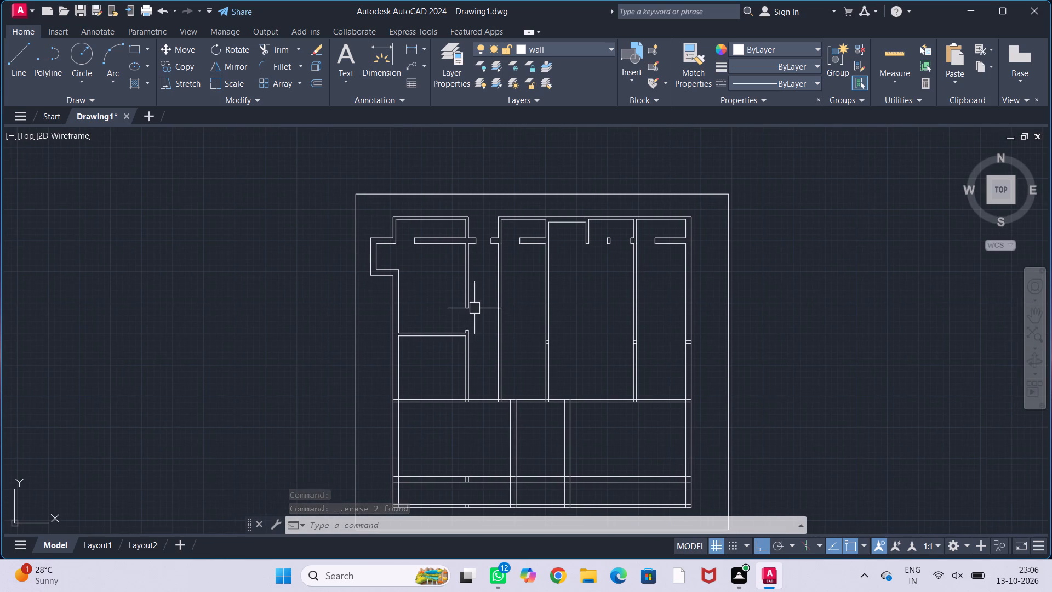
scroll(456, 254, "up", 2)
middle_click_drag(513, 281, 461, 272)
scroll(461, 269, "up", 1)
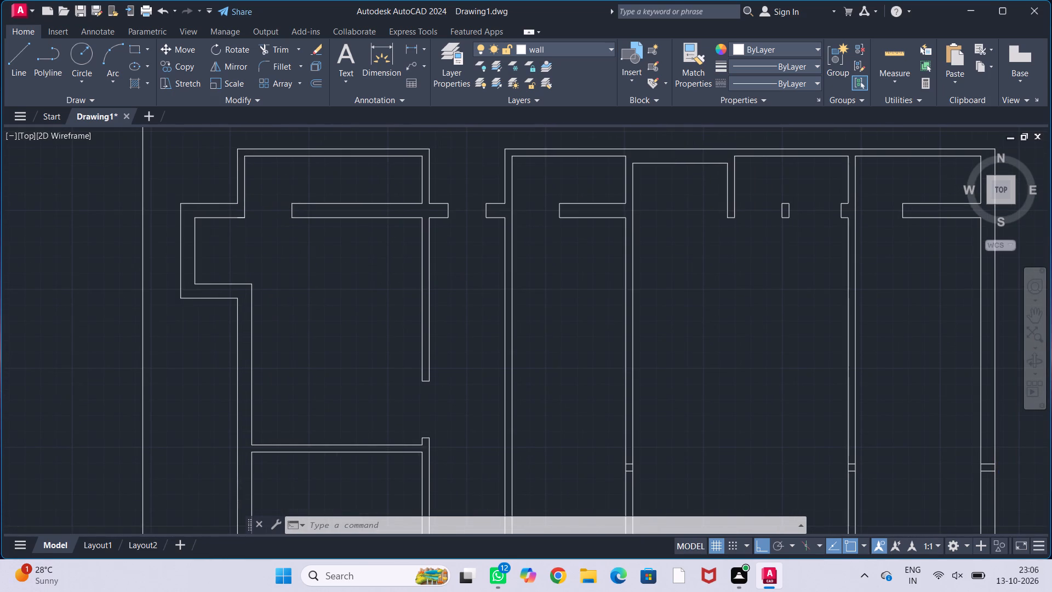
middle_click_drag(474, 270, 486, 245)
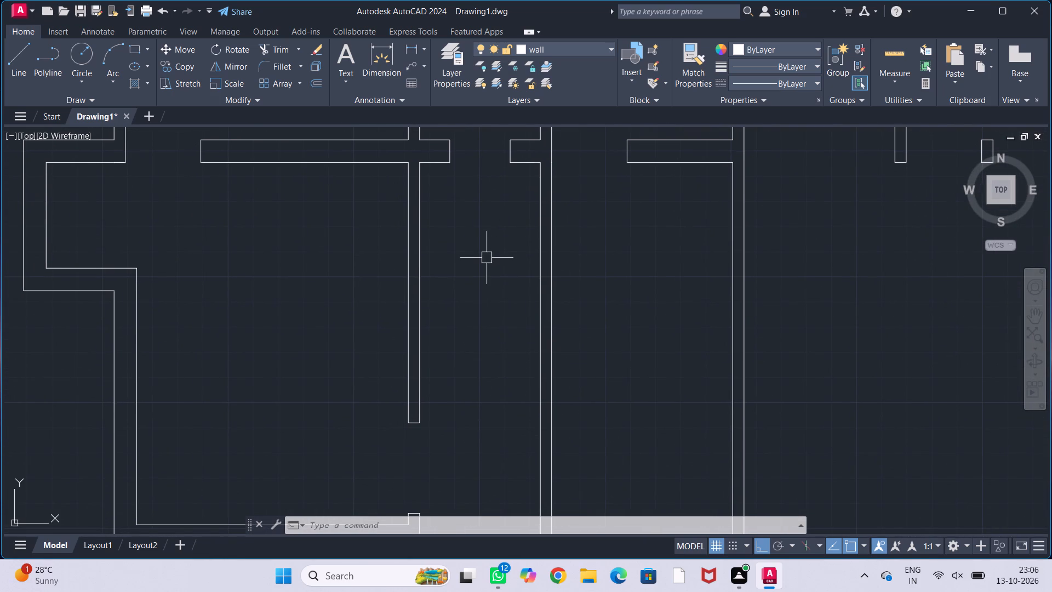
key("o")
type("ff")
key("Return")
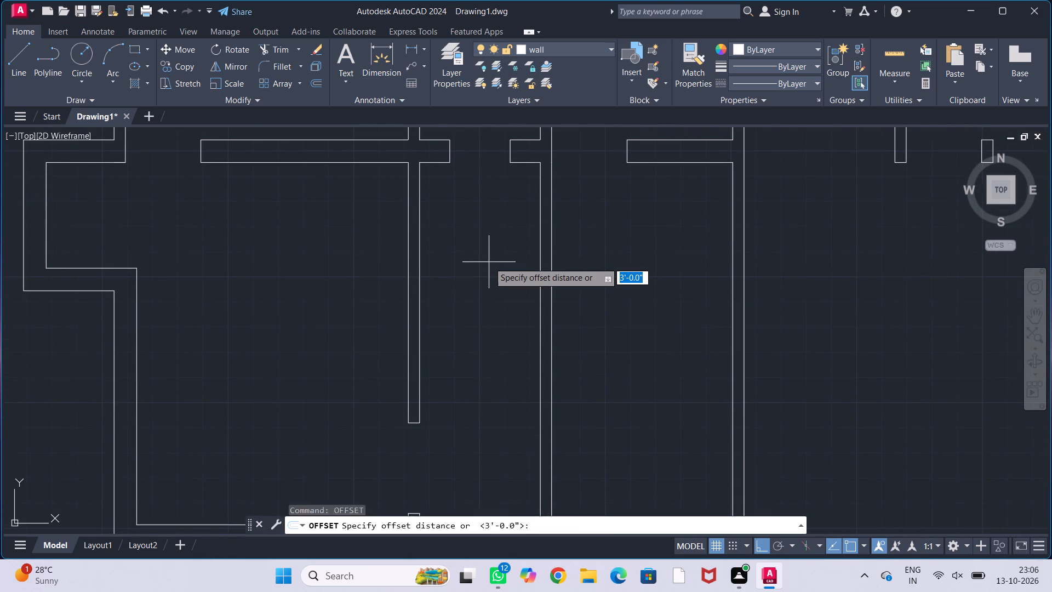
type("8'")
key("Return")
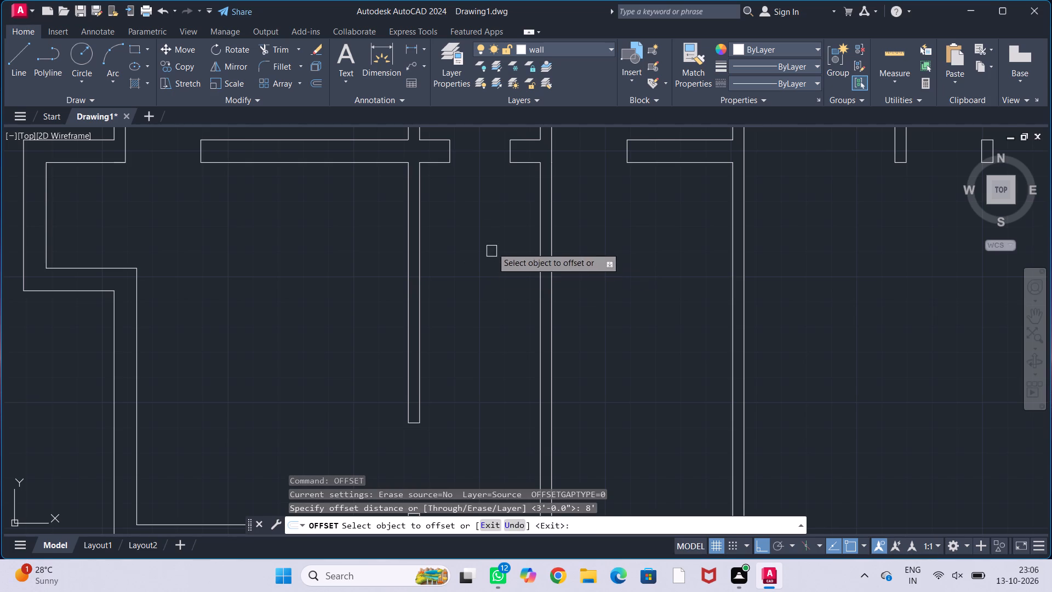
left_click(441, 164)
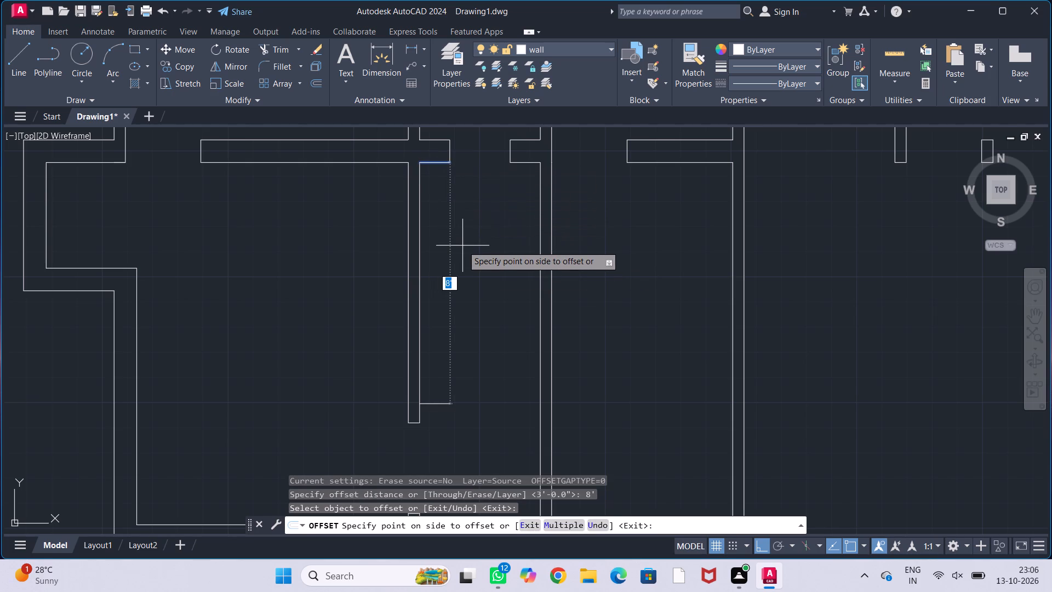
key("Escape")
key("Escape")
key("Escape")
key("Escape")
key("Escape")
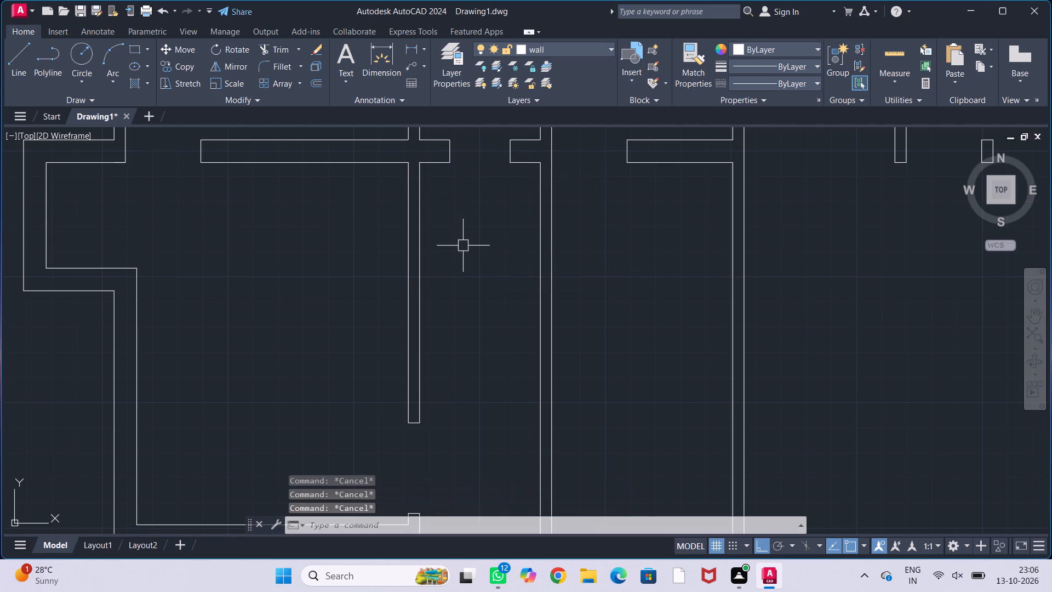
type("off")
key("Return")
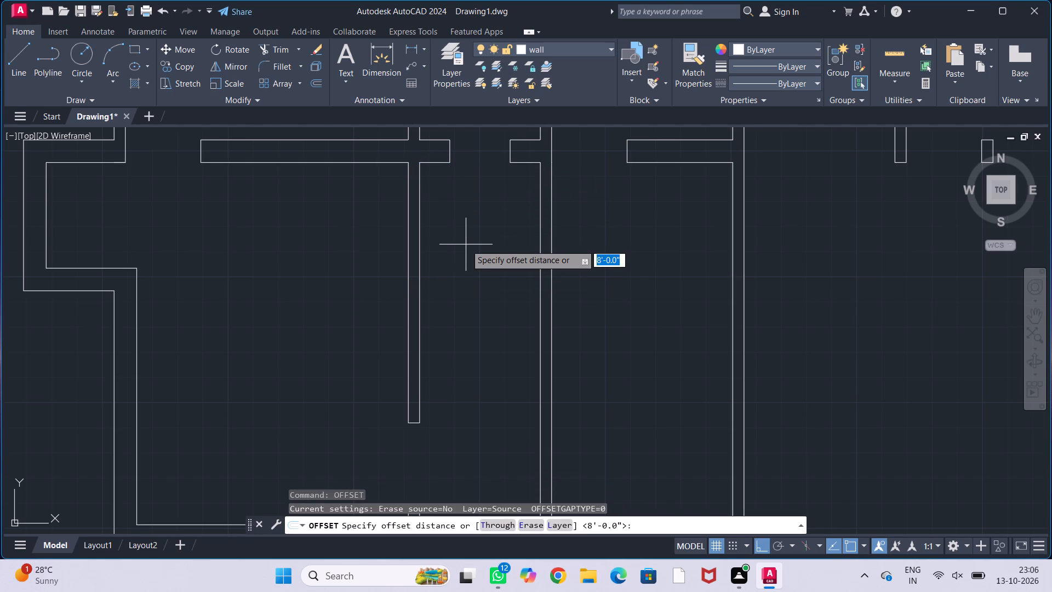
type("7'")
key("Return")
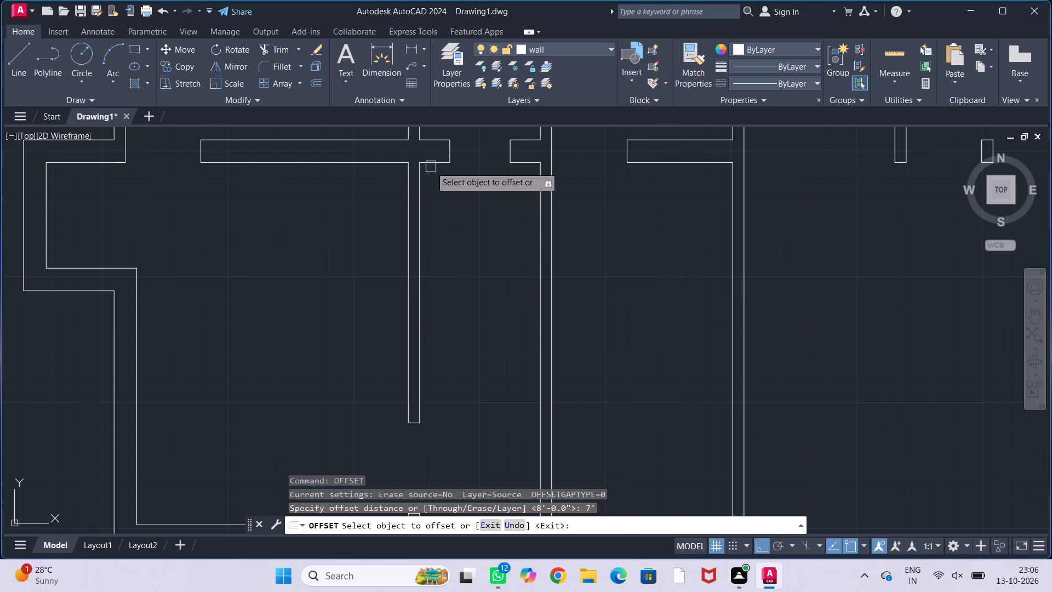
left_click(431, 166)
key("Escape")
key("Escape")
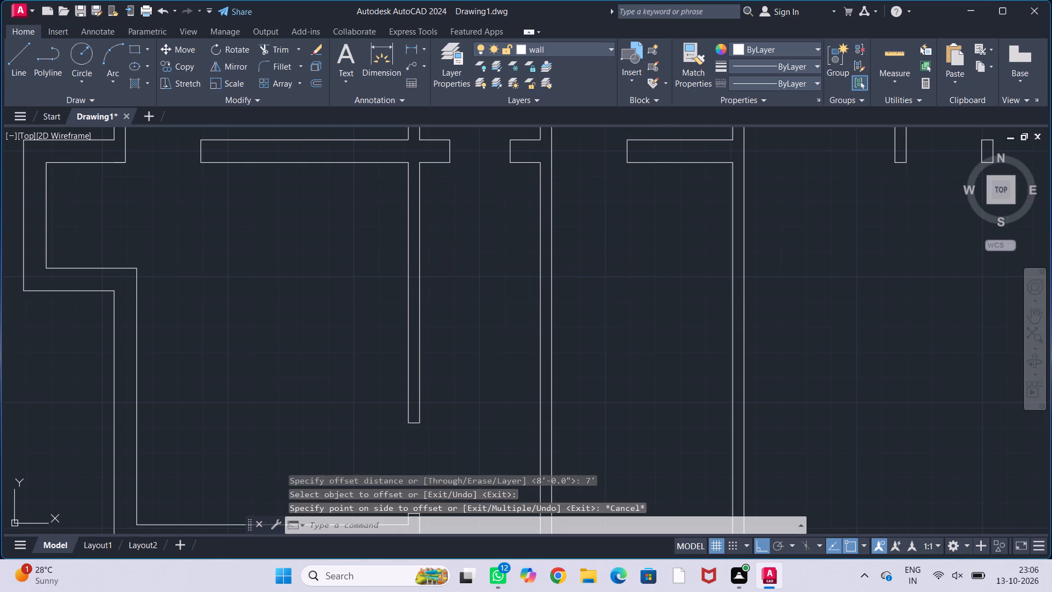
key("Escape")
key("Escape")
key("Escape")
Offset the lower line of the west wall stub at the passage's north opening 6'6" downward.
type("off")
key("Return")
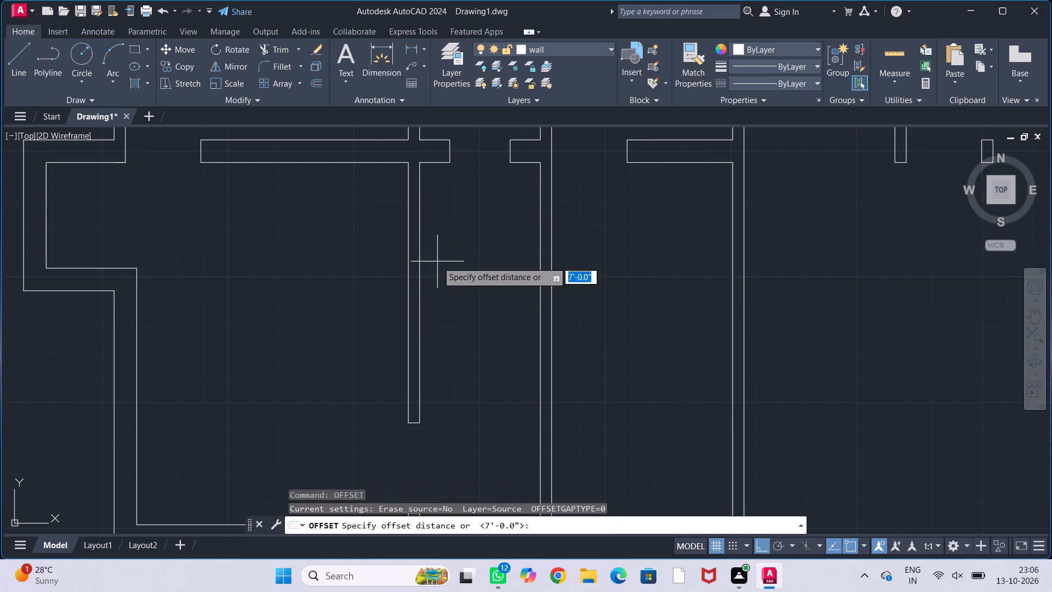
type("6'6\"")
key("Return")
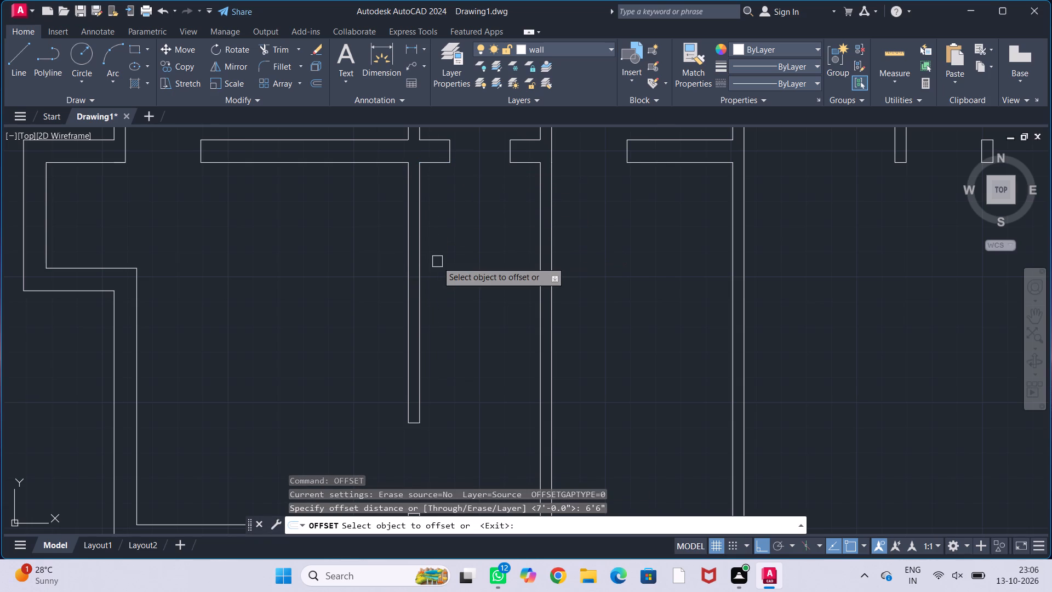
left_click(427, 162)
left_click(438, 263)
key("Escape")
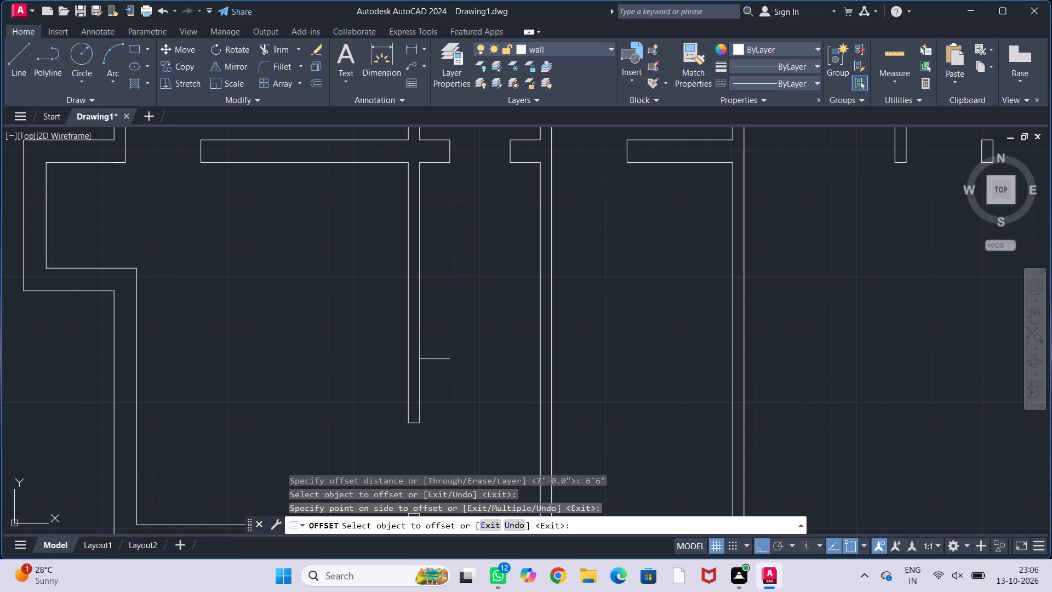
key("Escape")
key("Escape")
Stretch the new offset line's east end across the passage to the near face of its east wall.
left_click(438, 358)
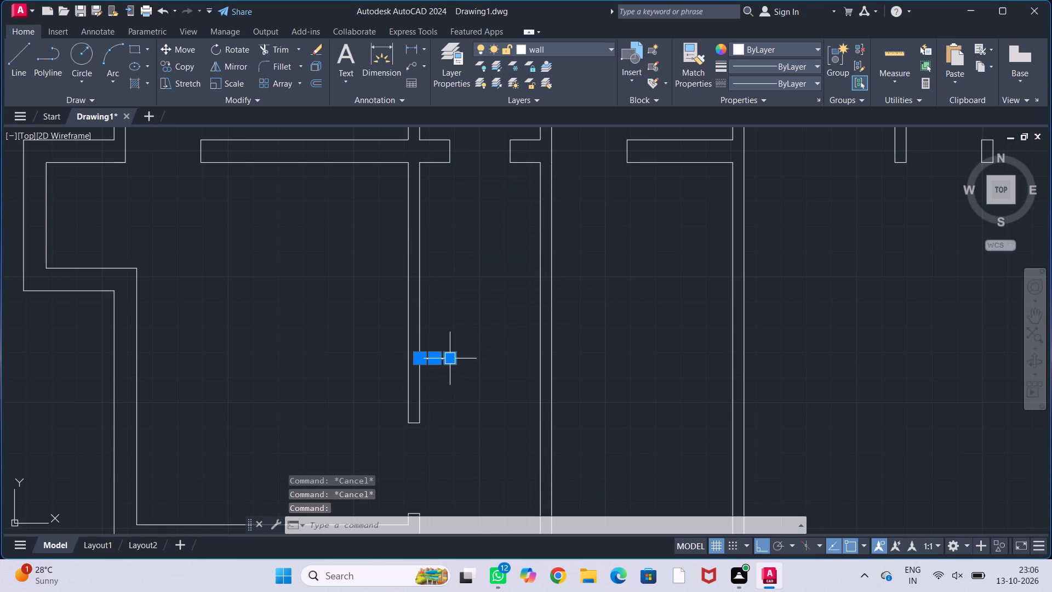
left_click(455, 358)
left_click(541, 358)
key("Escape")
key("Escape")
key("Escape")
key("Escape")
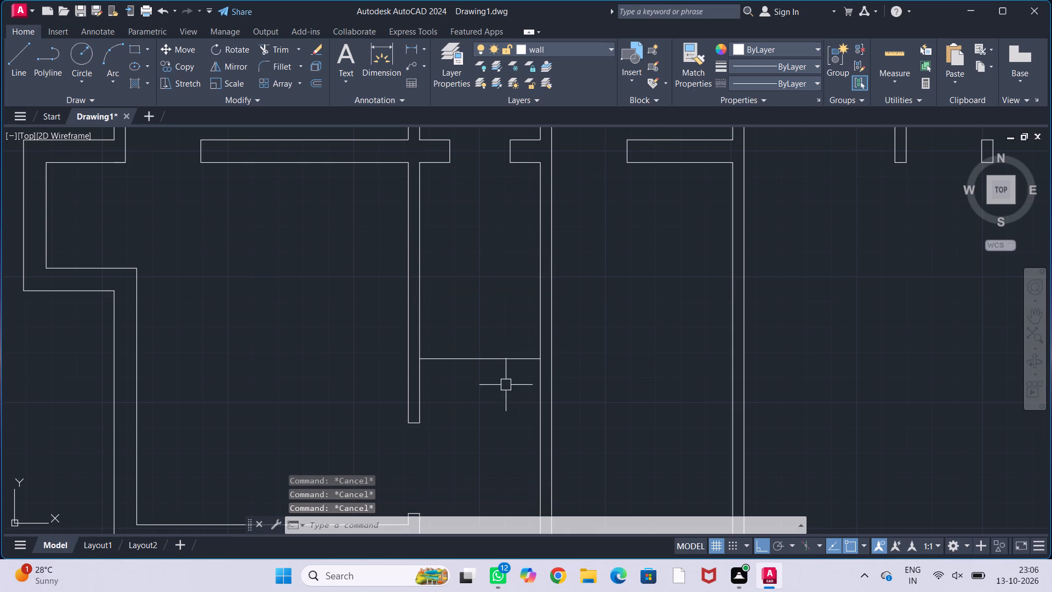
Offset the line across the passage 4.5" downward to form a partition.
scroll(505, 382, "down", 1)
middle_click_drag(499, 398, 474, 344)
type("off")
key("Return")
type("4.5")
key("shift+quotedbl")
key("Return")
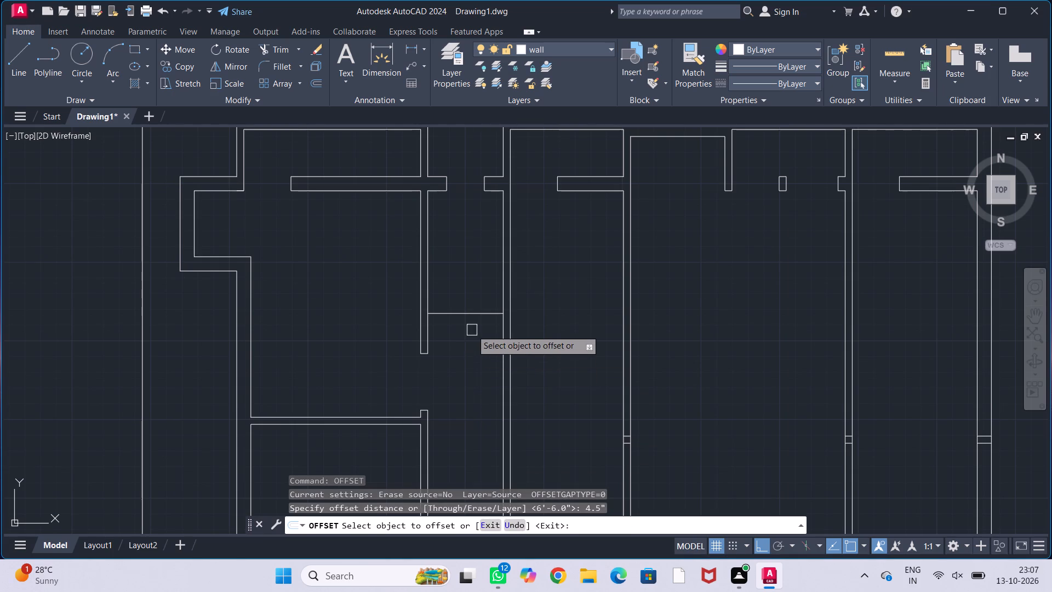
left_click_drag(473, 312, 473, 317)
left_click(472, 343)
key("Escape")
key("Escape")
key("Escape")
key("Escape")
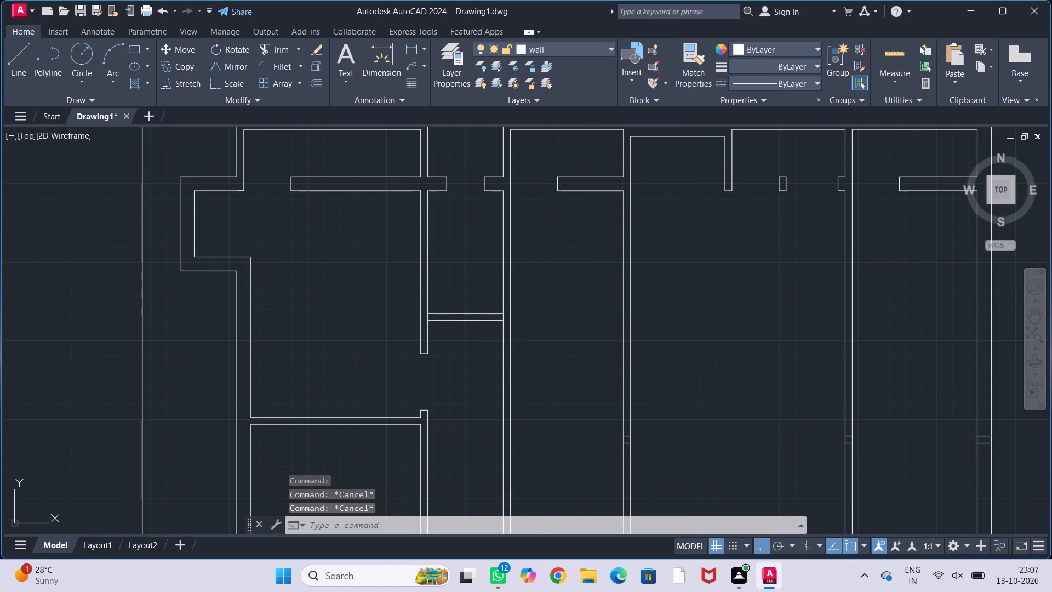
Trim the wall lines between the partition's two lines at both its east and west junctions.
middle_click_drag(467, 330, 468, 325)
scroll(467, 317, "up", 1)
middle_click_drag(473, 333, 474, 322)
scroll(473, 333, "up", 1)
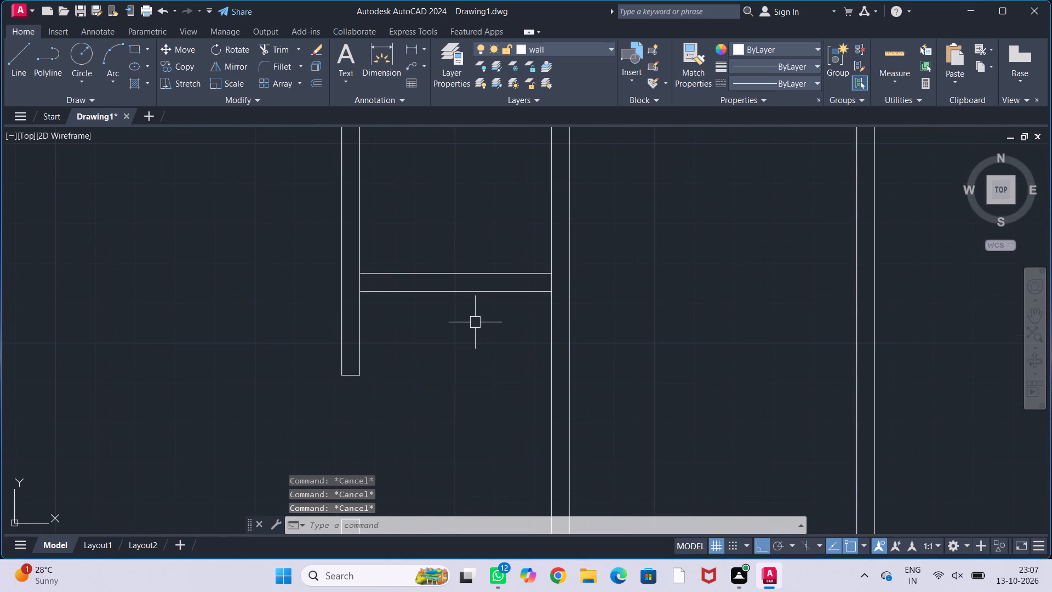
middle_click_drag(476, 323, 471, 354)
type("tr")
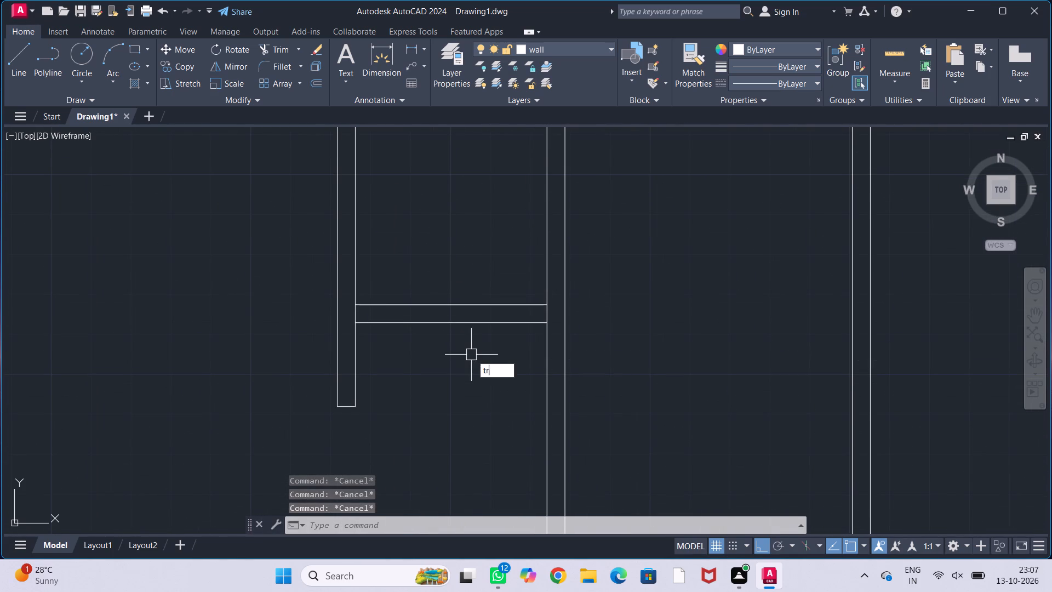
key("Return")
scroll(546, 317, "up", 2)
left_click(540, 315)
scroll(430, 314, "down", 2)
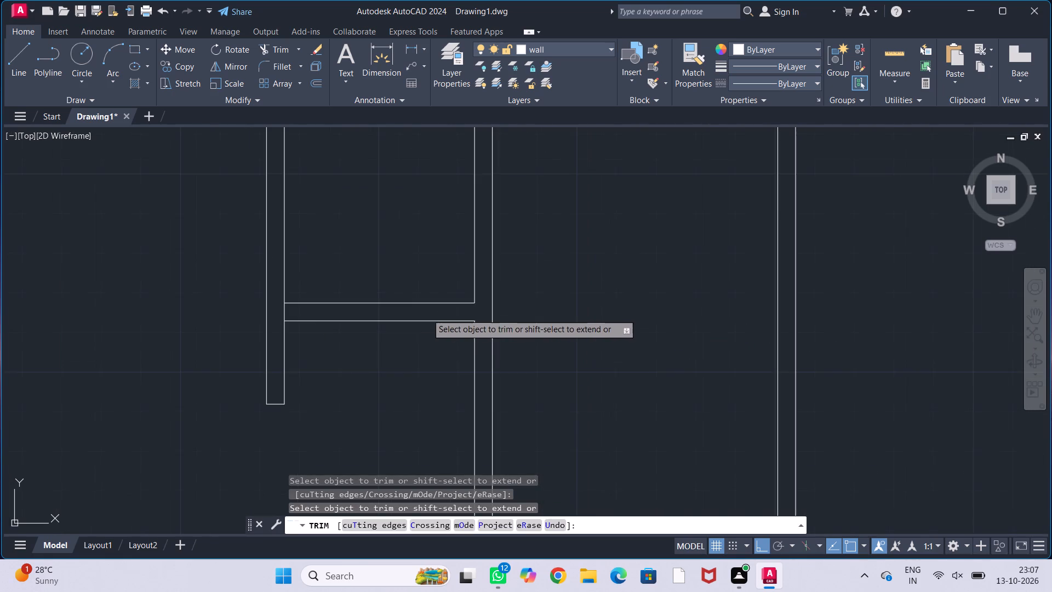
scroll(291, 314, "up", 2)
left_click(270, 311)
key("Escape")
key("Escape")
key("Escape")
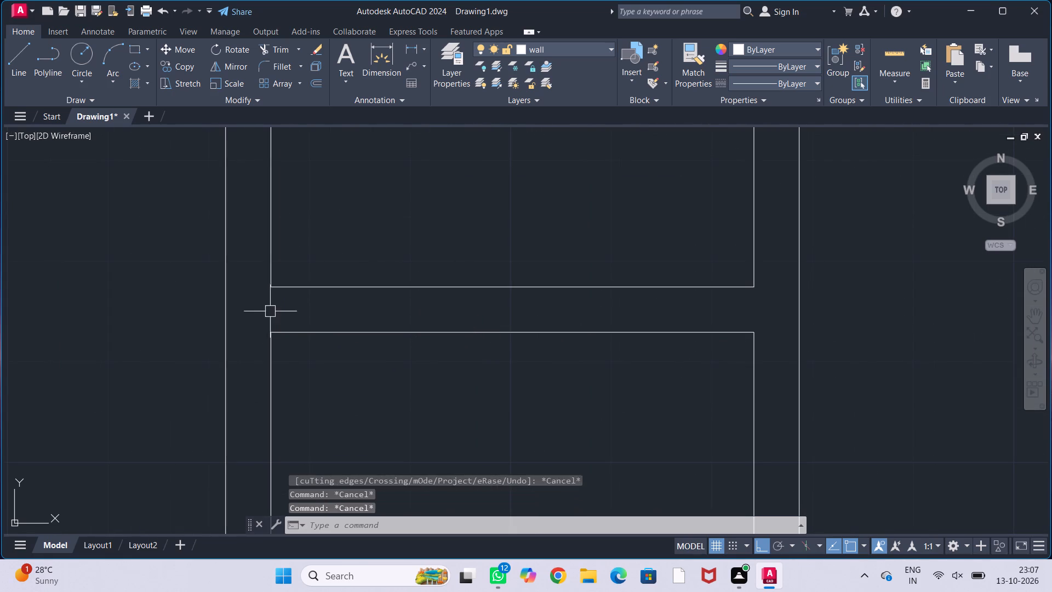
key("Escape")
key("Escape")
Offset the passage's east wall line above the partition 2'6" to the west to mark an opening.
scroll(307, 327, "down", 3)
middle_click_drag(369, 292, 474, 359)
middle_click_drag(468, 346, 471, 335)
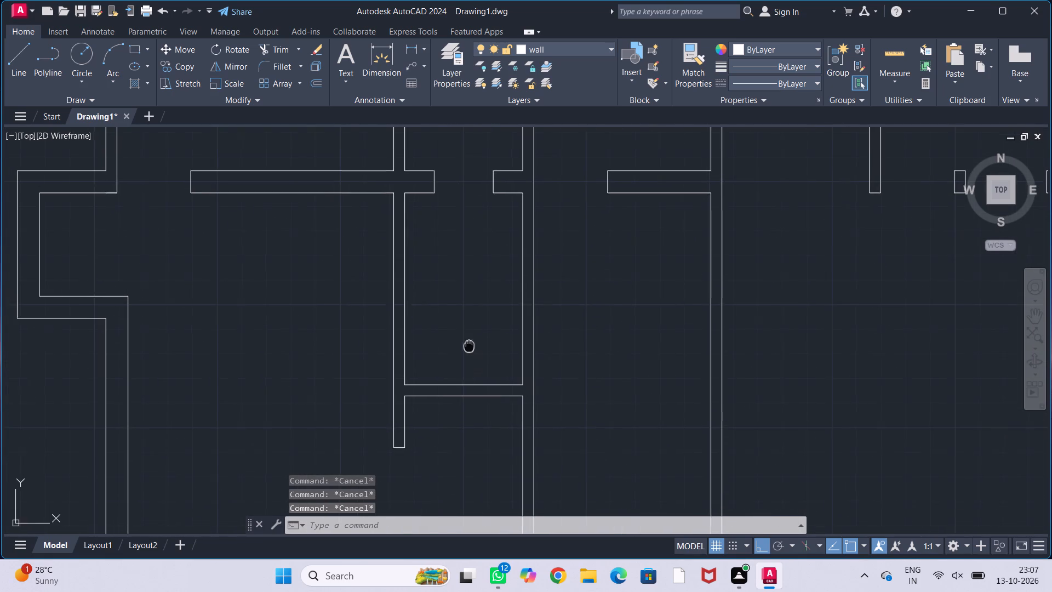
middle_click_drag(471, 335, 493, 297)
key("o")
type("ff")
key("Return")
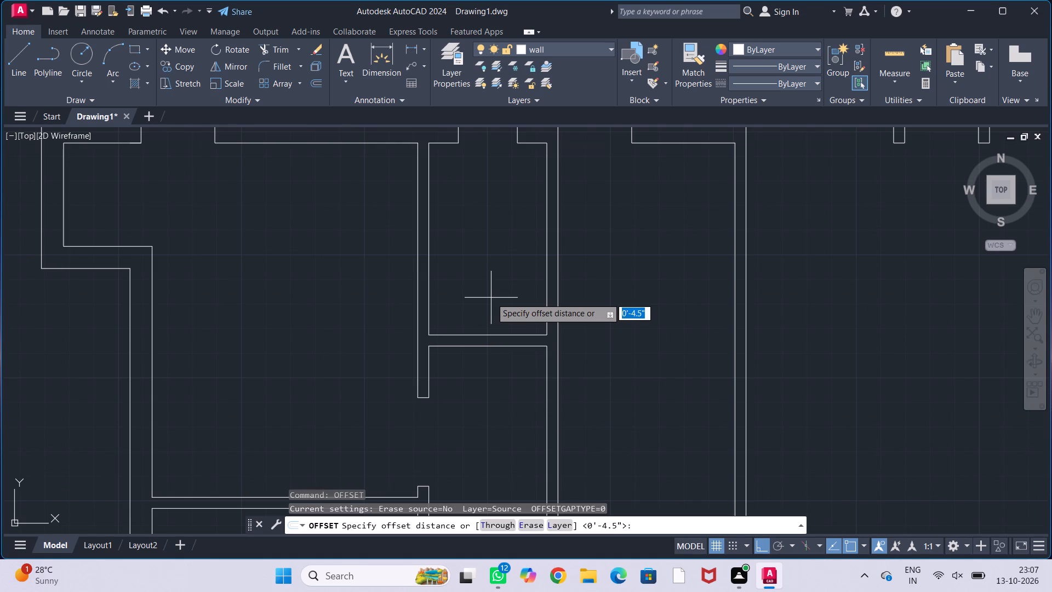
type("2'6\"")
key("Return")
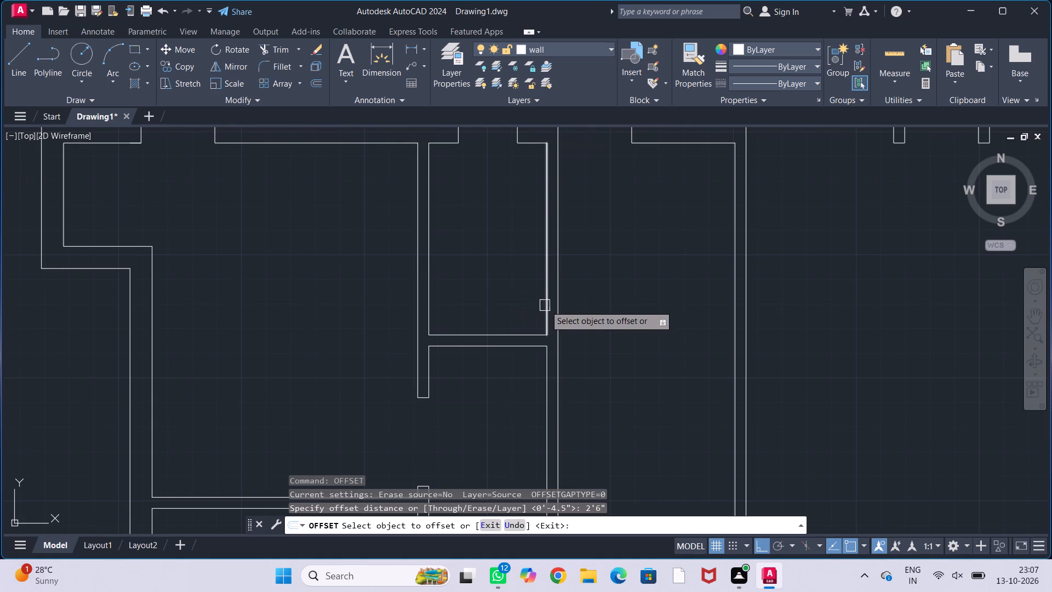
left_click_drag(546, 307, 541, 309)
left_click(494, 325)
key("Escape")
key("Escape")
key("Escape")
key("Escape")
key("Escape")
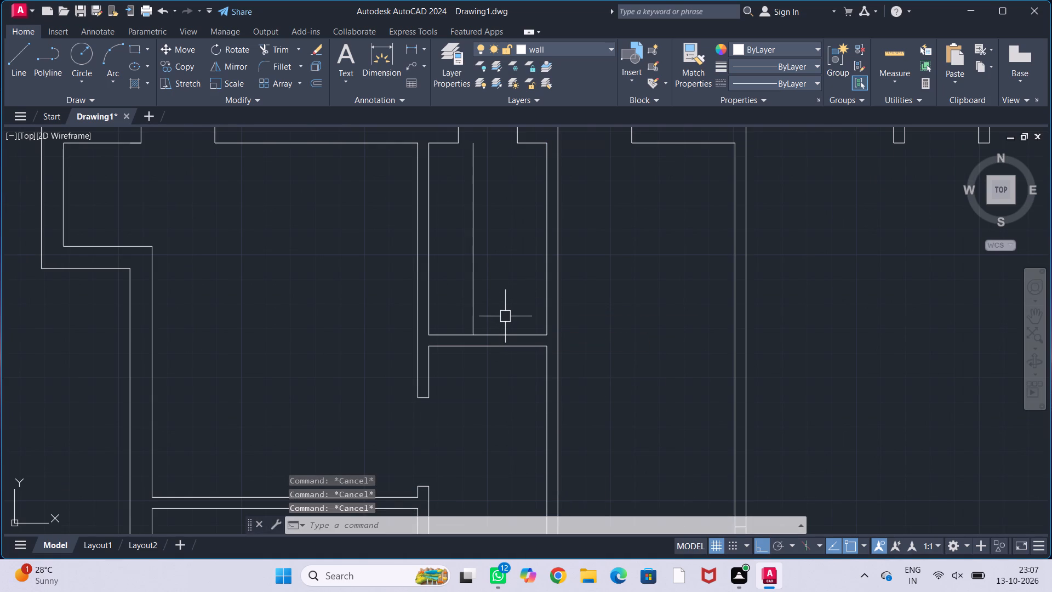
Extend the 2'6" offset line down to the partition's lower line.
type("ex")
key("Return")
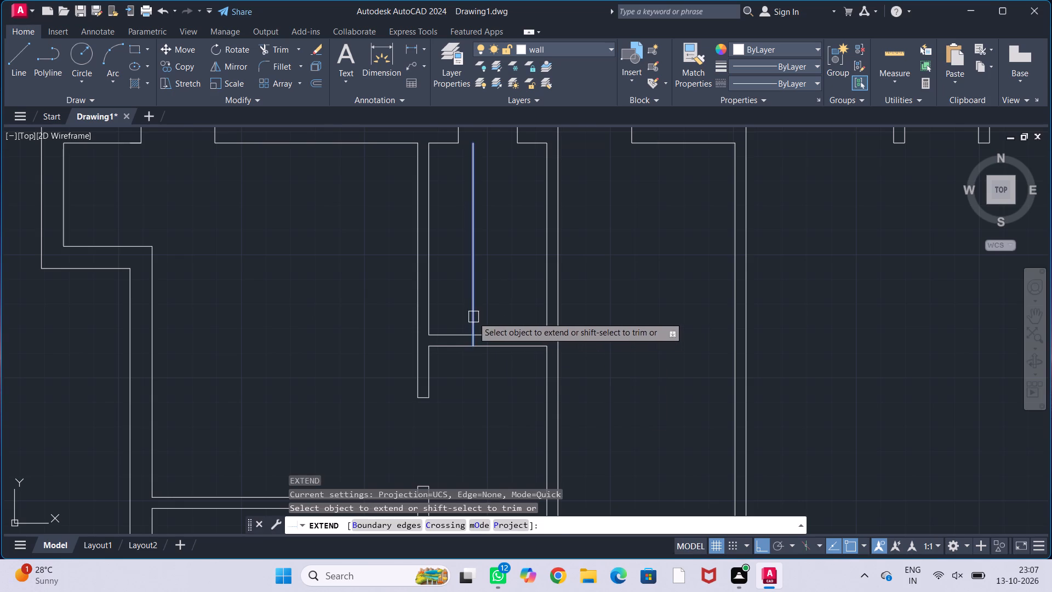
left_click(473, 317)
key("Escape")
key("Escape")
key("Escape")
key("Escape")
key("Escape")
Trim away the offset line above the partition and both partition lines east of it to cut the 2'6" opening.
type("tr")
key("Return")
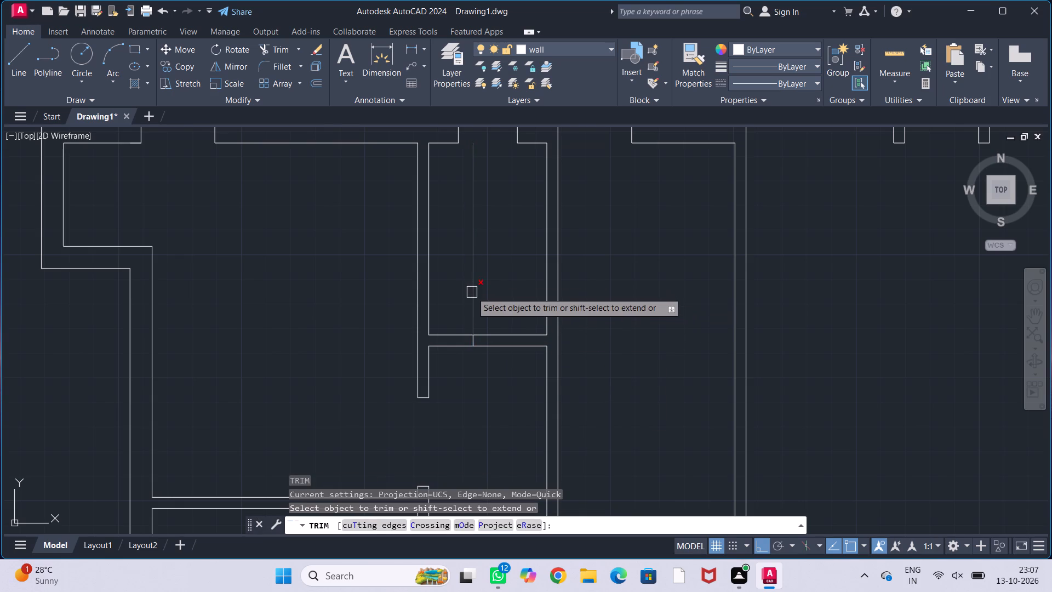
left_click(472, 292)
left_click_drag(514, 305, 519, 389)
key("Escape")
key("Escape")
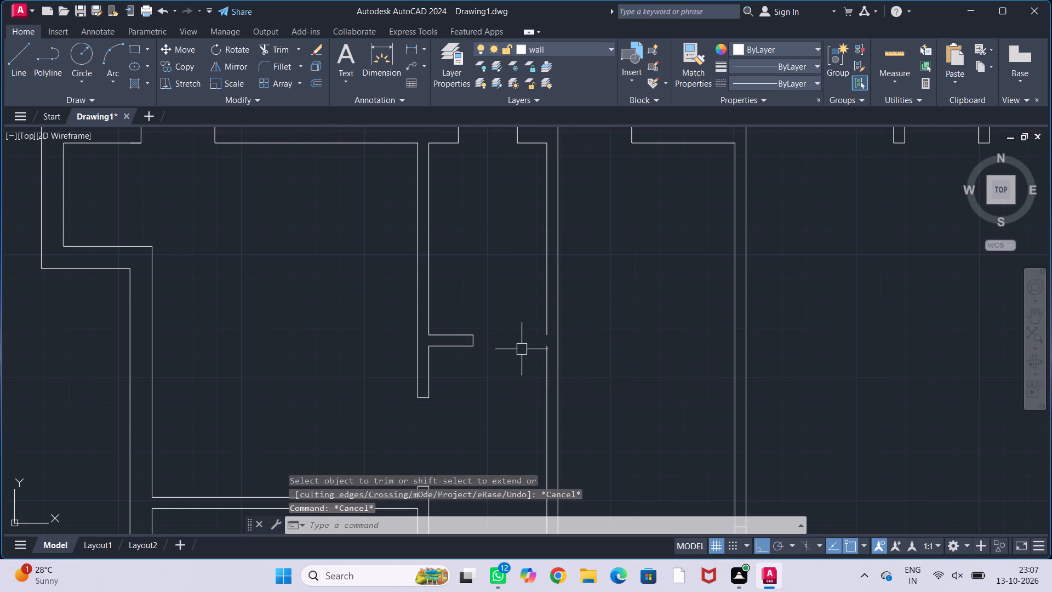
Delete the upper piece of the passage's broken east wall line and stretch the lower piece up to the cross wall's corner.
key("Escape")
left_click(545, 322)
key("Delete")
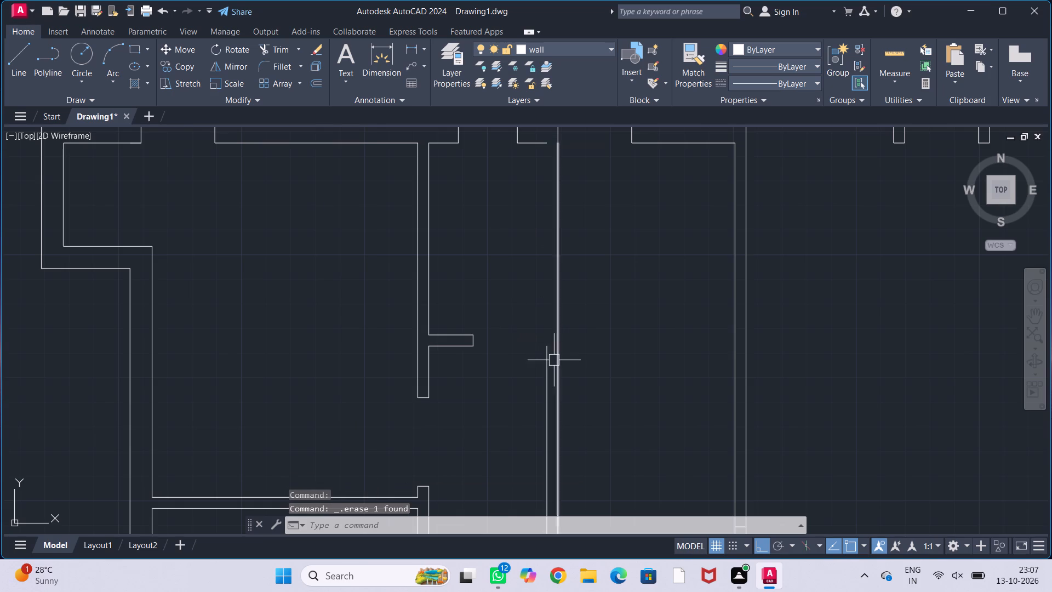
left_click(548, 363)
left_click(548, 346)
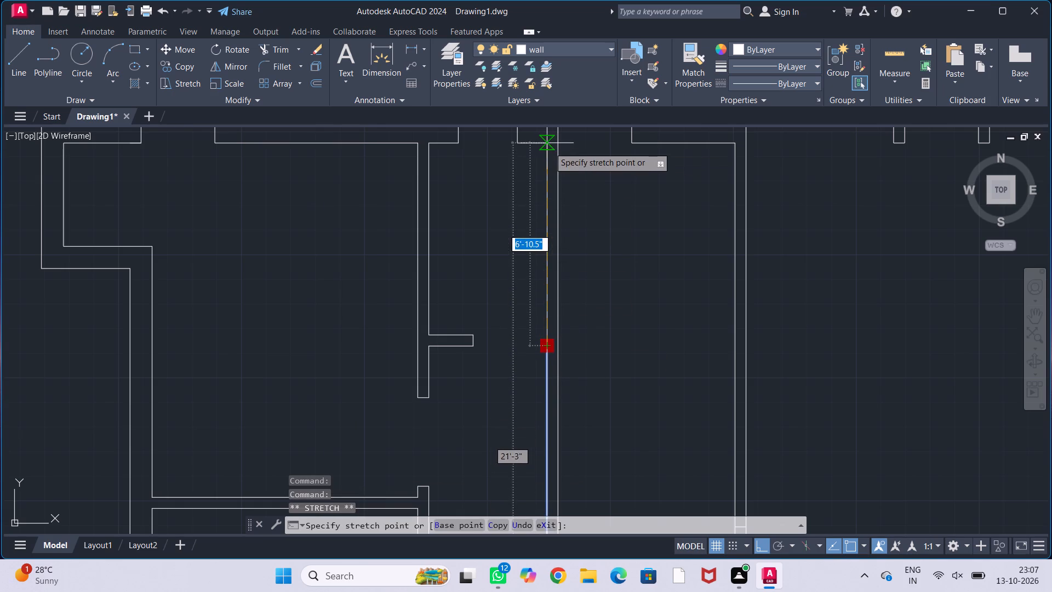
left_click(549, 146)
key("Escape")
key("Escape")
key("Escape")
key("Escape")
key("Escape")
Draw a 9'-3" horizontal line from the partition stub's upper end corner east to the far line of the next room's east wall.
scroll(601, 230, "down", 2)
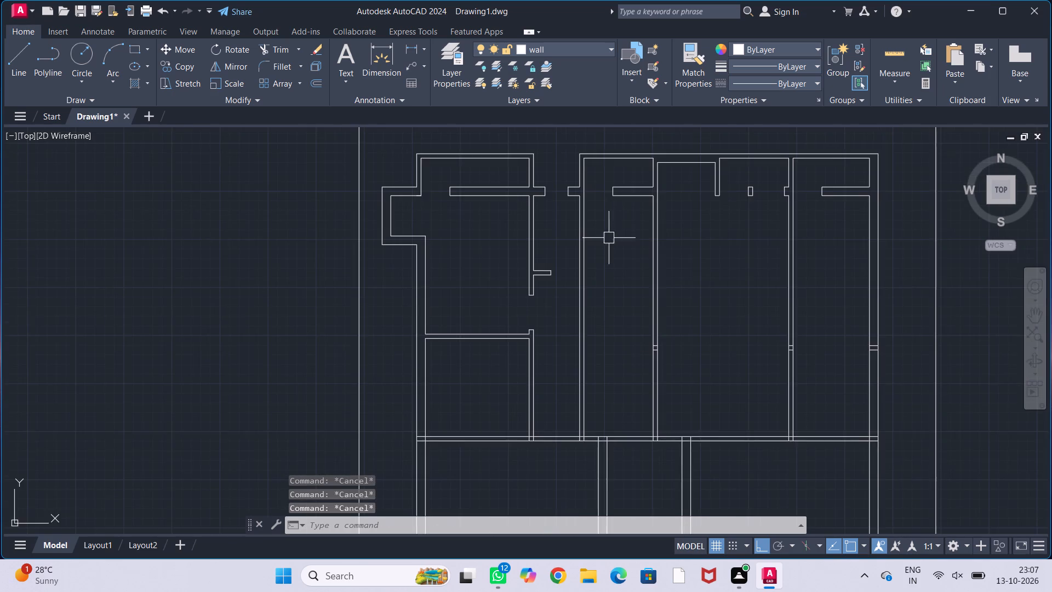
middle_click_drag(609, 238, 571, 231)
middle_click_drag(585, 246, 550, 250)
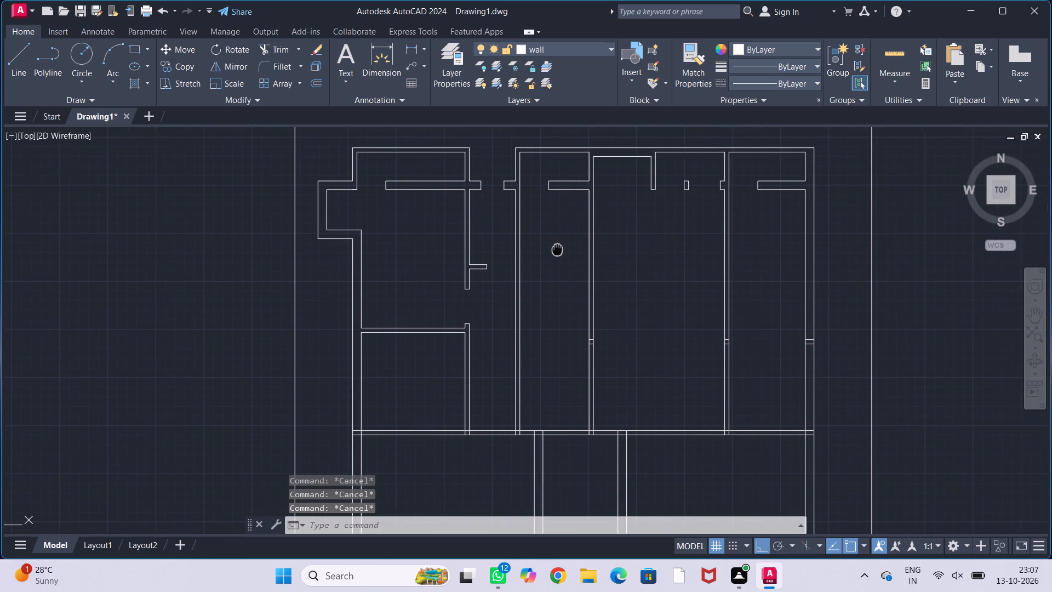
middle_click_drag(550, 250, 542, 251)
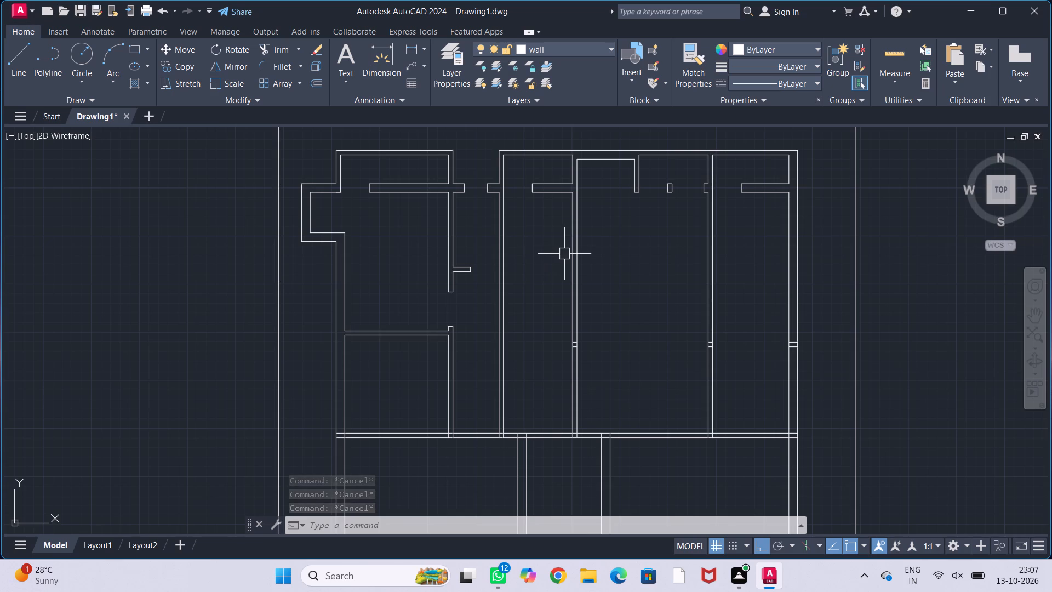
middle_click_drag(551, 258, 540, 258)
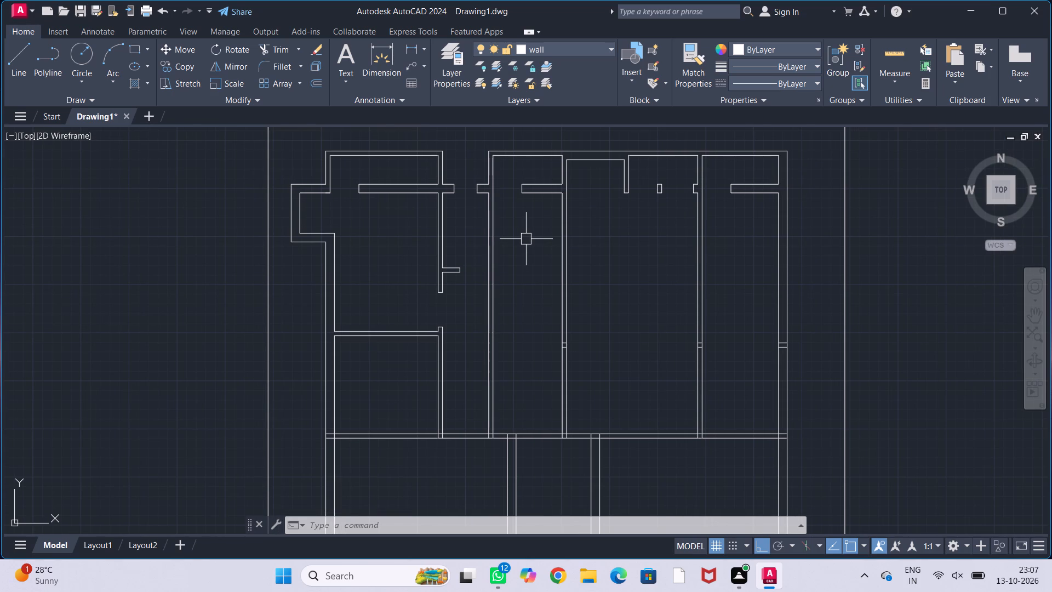
scroll(474, 281, "up", 1)
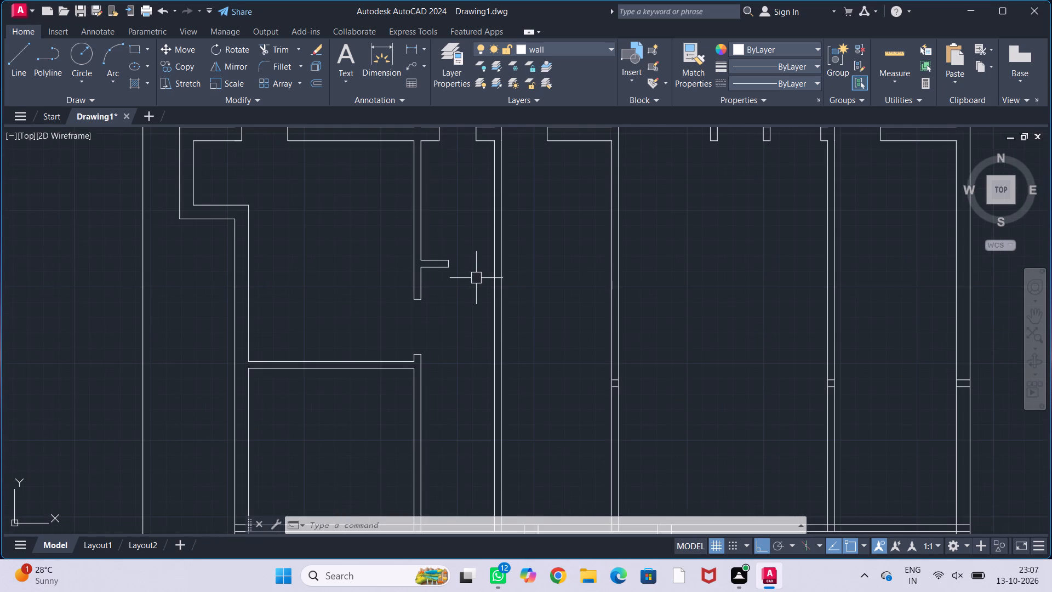
middle_click_drag(468, 275, 449, 285)
key("l")
key("Return")
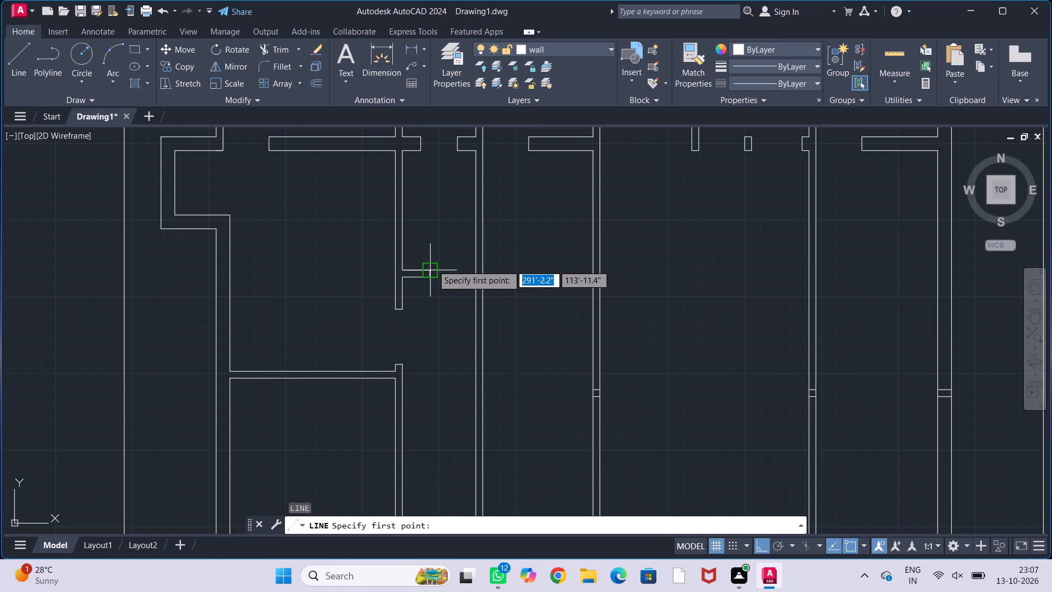
left_click(431, 266)
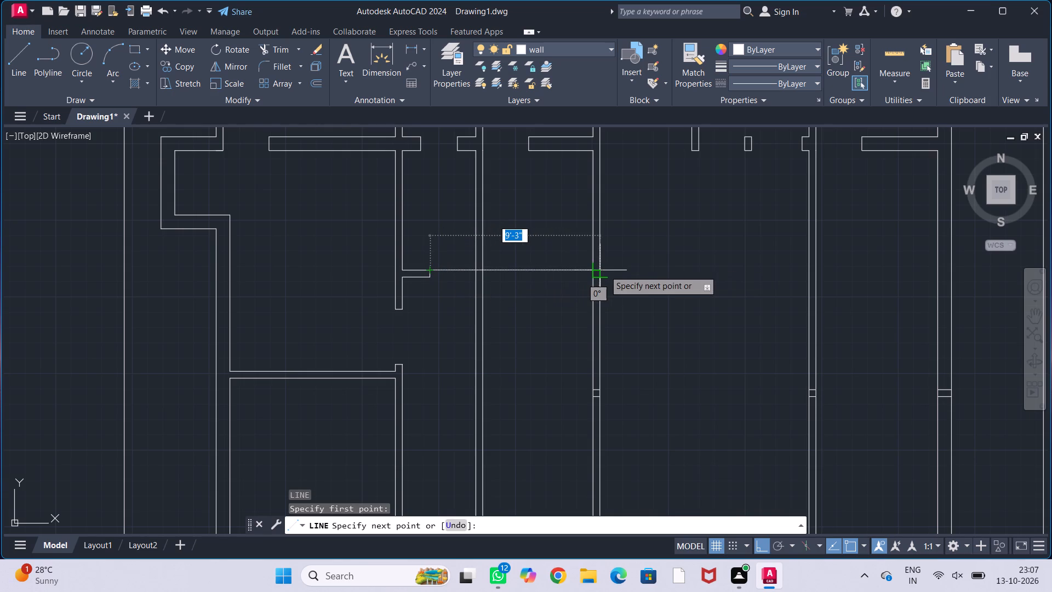
left_click(599, 272)
key("Escape")
key("Escape")
key("Escape")
key("Escape")
key("Escape")
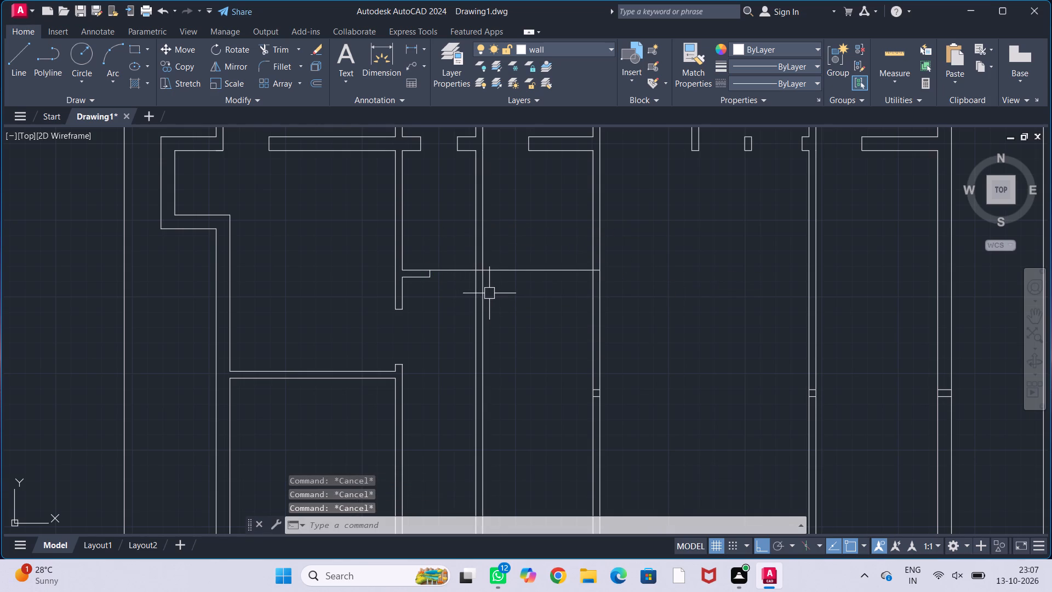
Draw a parallel line from the partition stub's lower end corner east to the same wall's far line.
key("l")
key("Return")
left_click(427, 276)
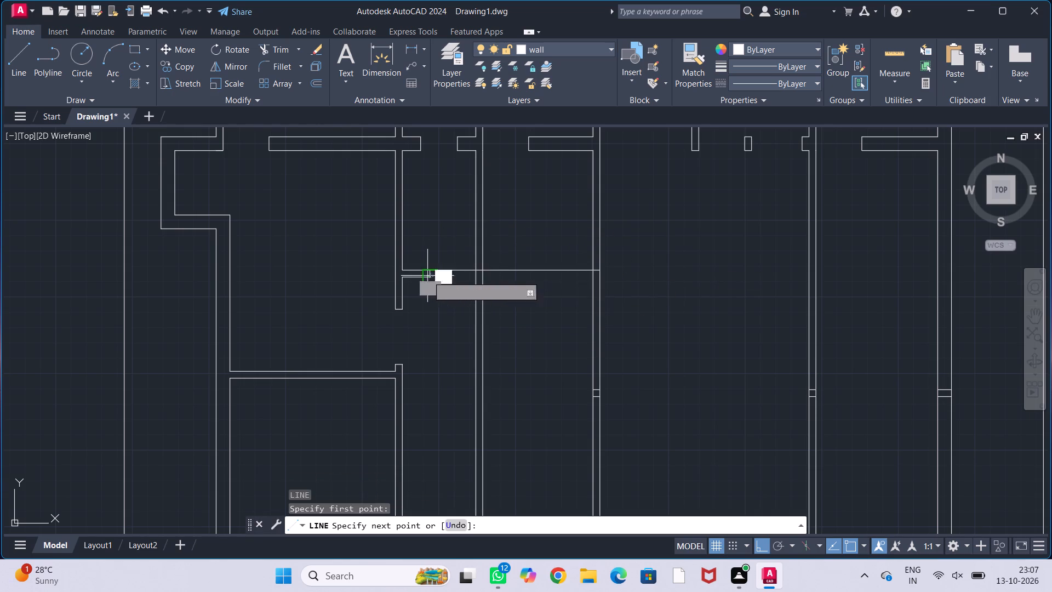
left_click(602, 282)
key("Escape")
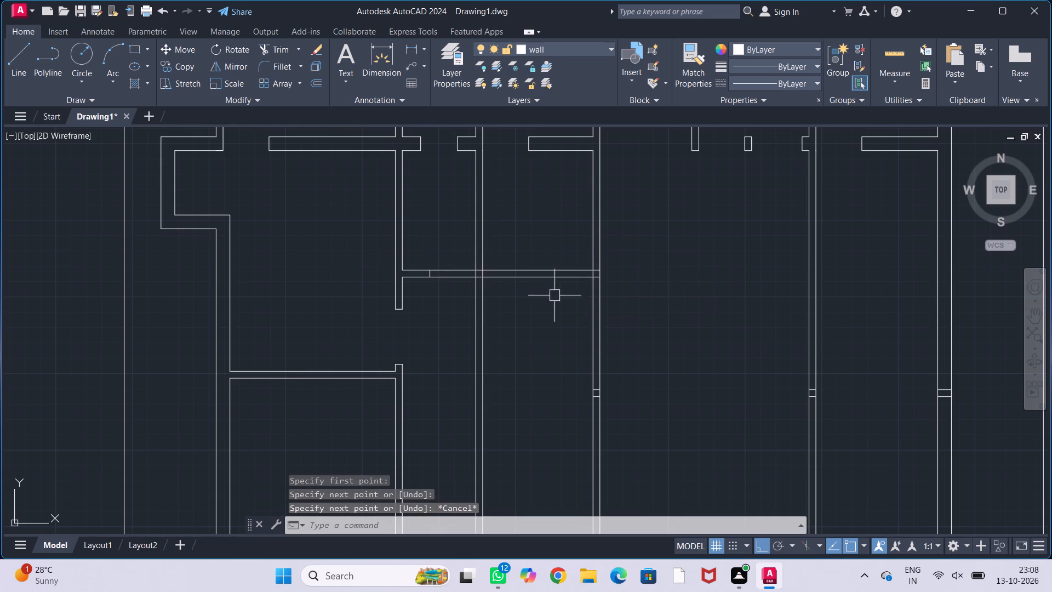
key("Escape")
key("Escape")
key("Escape")
key("Escape")
Trim both new partition lines between the stub's end and the passage's east wall.
middle_click_drag(544, 296, 522, 324)
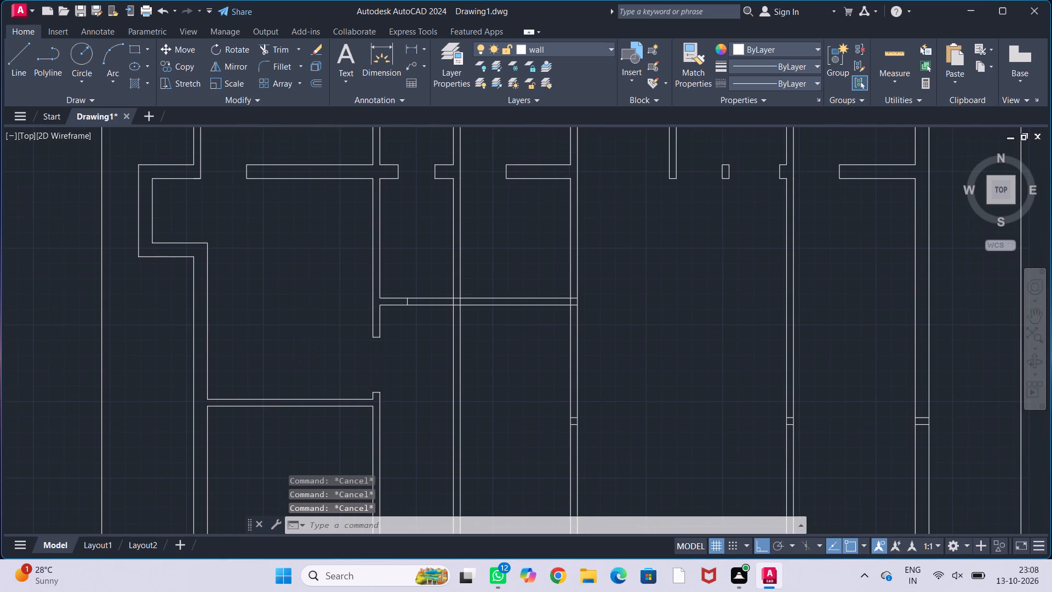
middle_click_drag(543, 319, 574, 327)
middle_click_drag(536, 337, 542, 323)
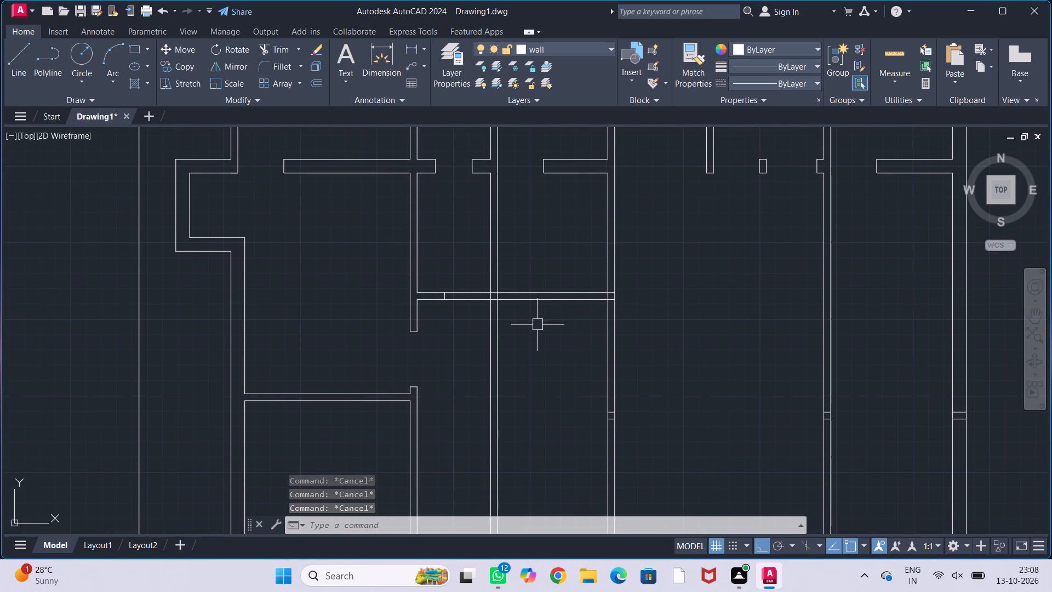
type("tr")
key("Return")
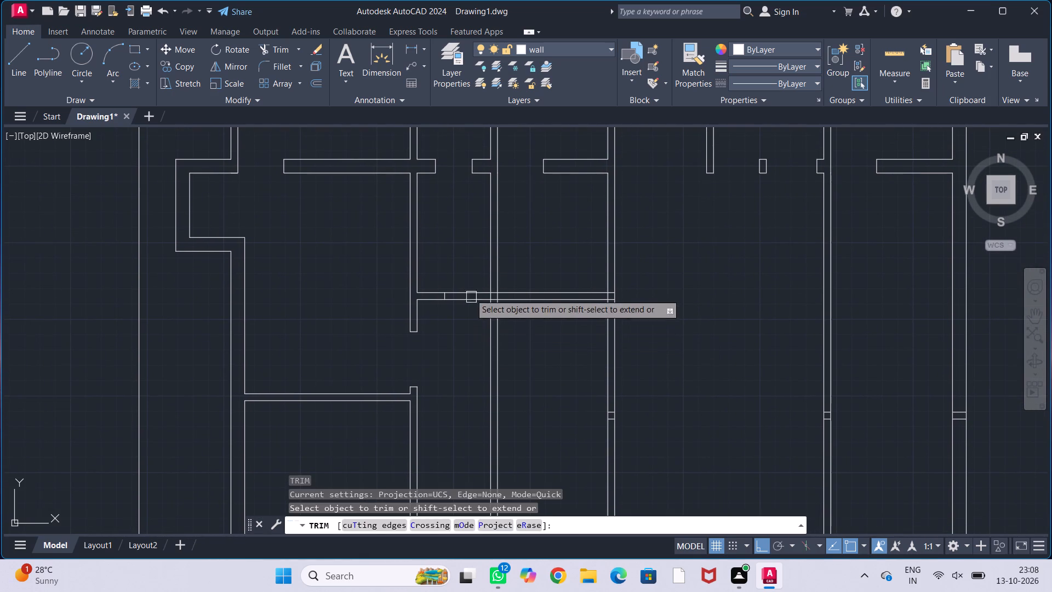
left_click_drag(457, 267, 473, 344)
key("Escape")
key("Escape")
key("Escape")
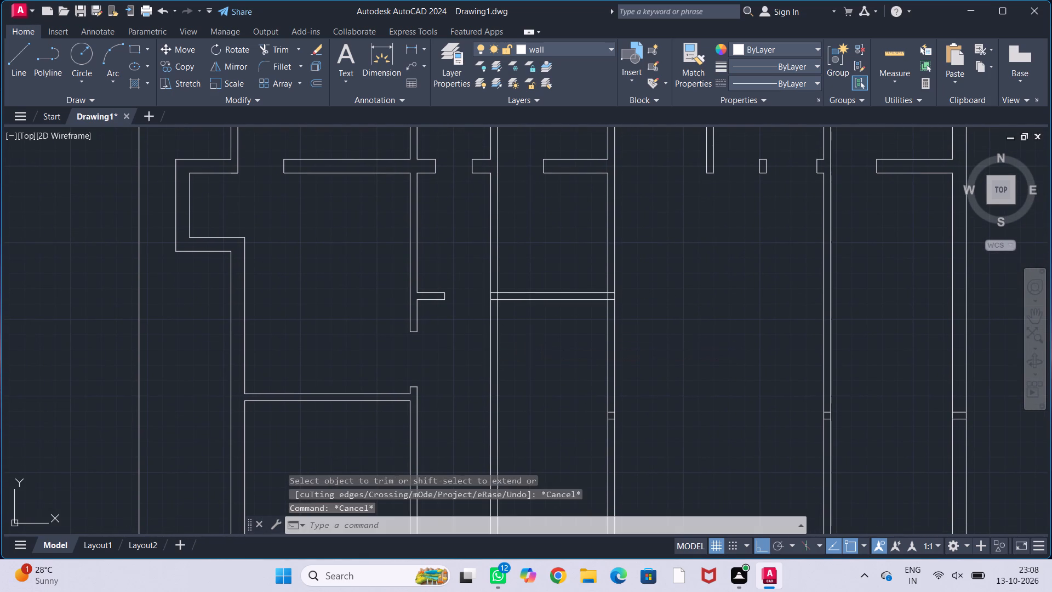
key("Escape")
Draw a 2' line west from the room's east wall along the new partition's upper line, continuing down past its lower line.
middle_click_drag(530, 335, 517, 370)
scroll(506, 354, "up", 1)
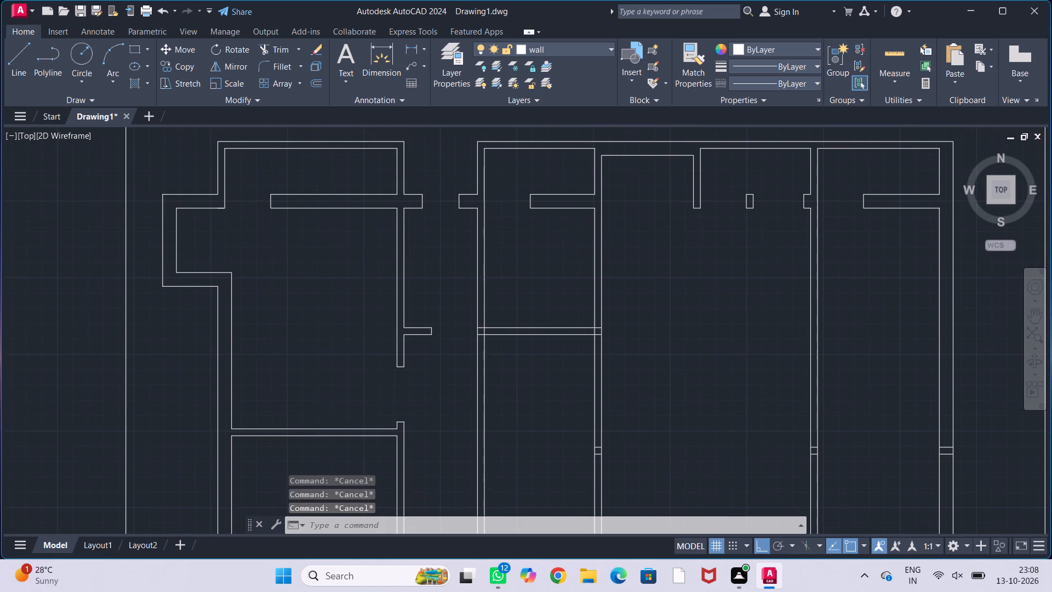
middle_click_drag(506, 356, 554, 365)
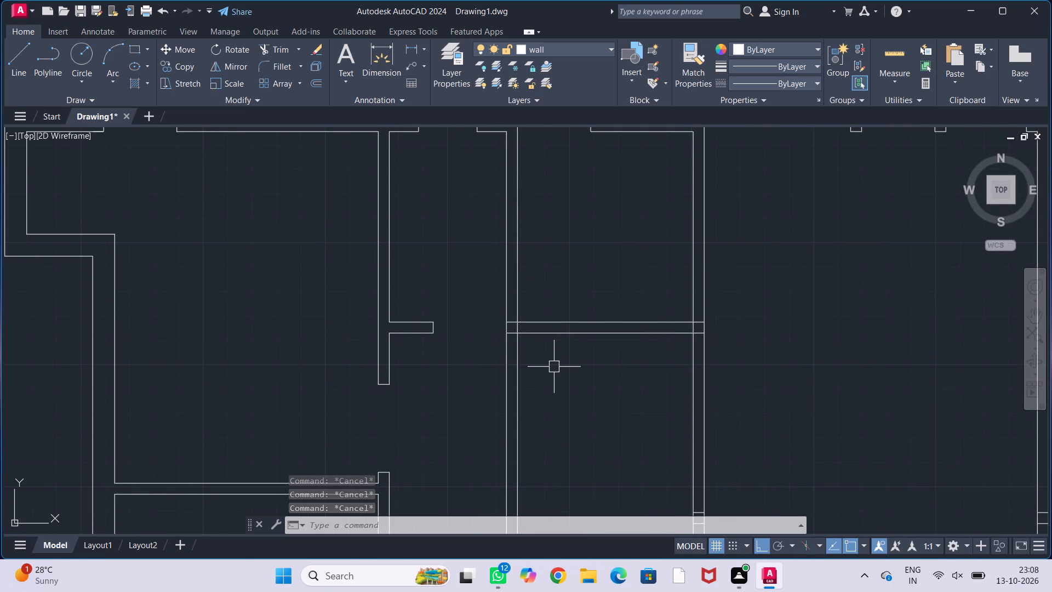
middle_click_drag(559, 368, 538, 363)
key("l")
key("Return")
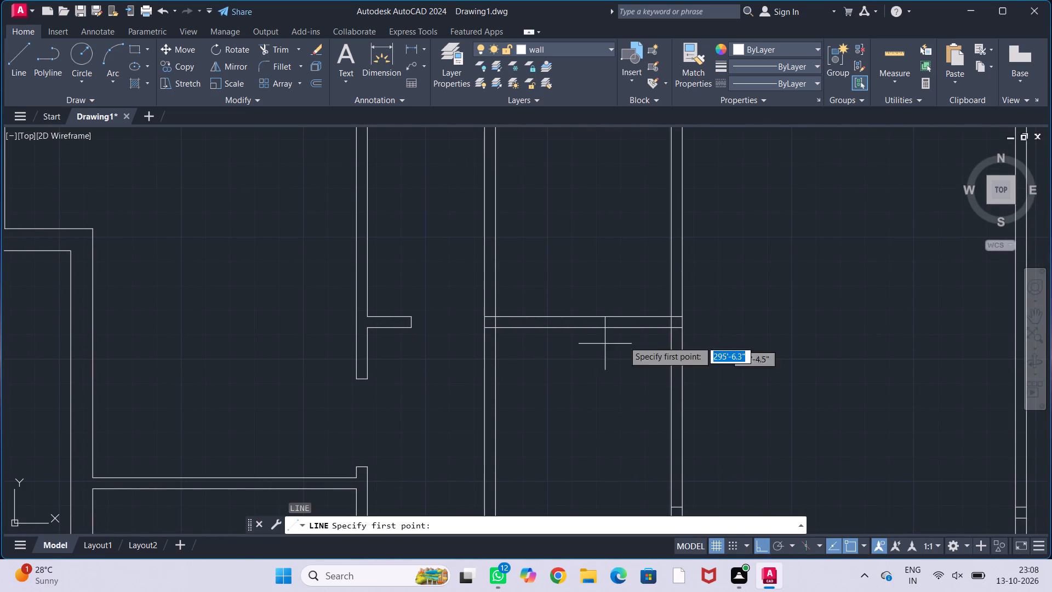
left_click(668, 314)
type("2'")
key("Return")
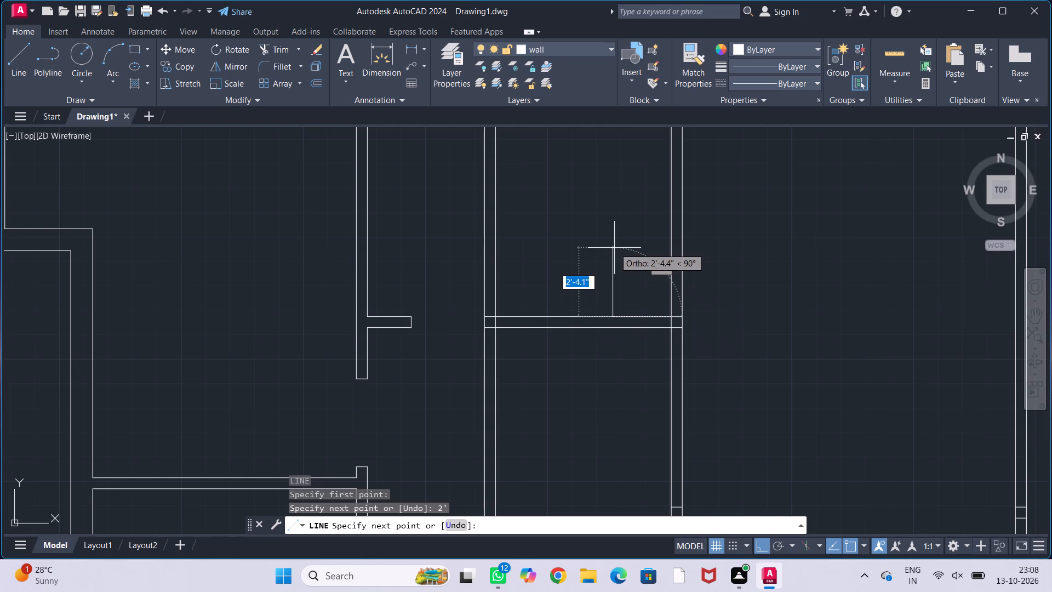
left_click(614, 390)
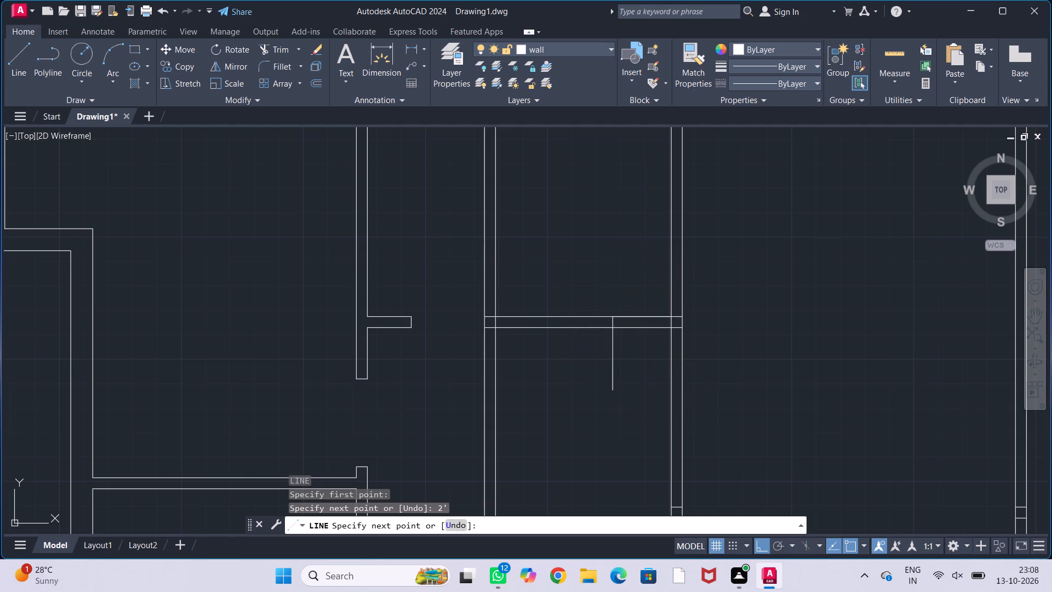
key("Escape")
key("Escape")
key("Escape")
key("Escape")
key("Escape")
Trim both partition lines west of the 2' mark and the mark's excess below the partition, leaving a 2' stub.
type("tr")
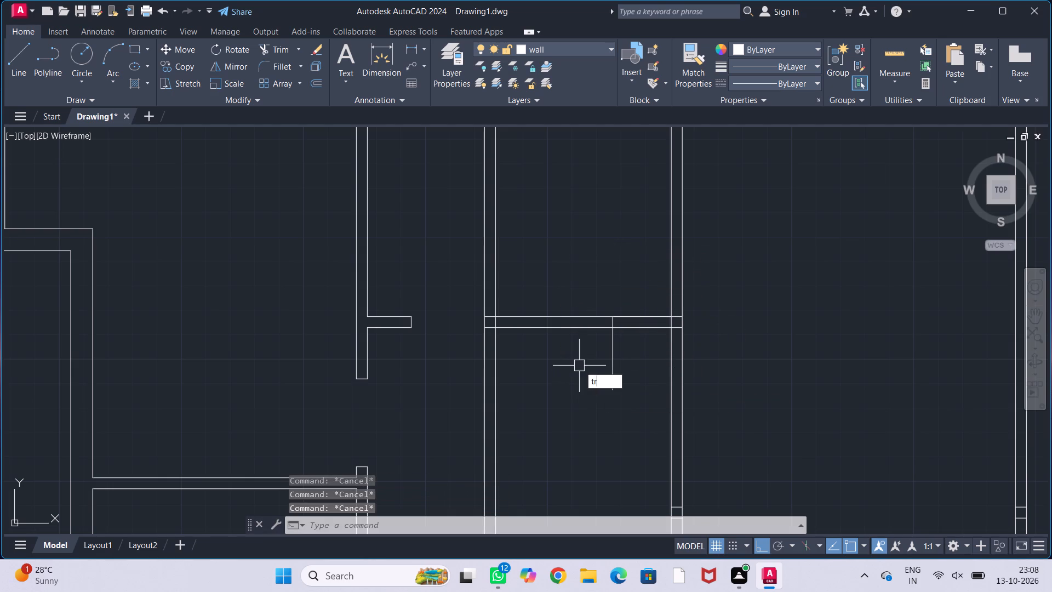
key("Return")
left_click_drag(565, 279, 570, 396)
left_click(612, 374)
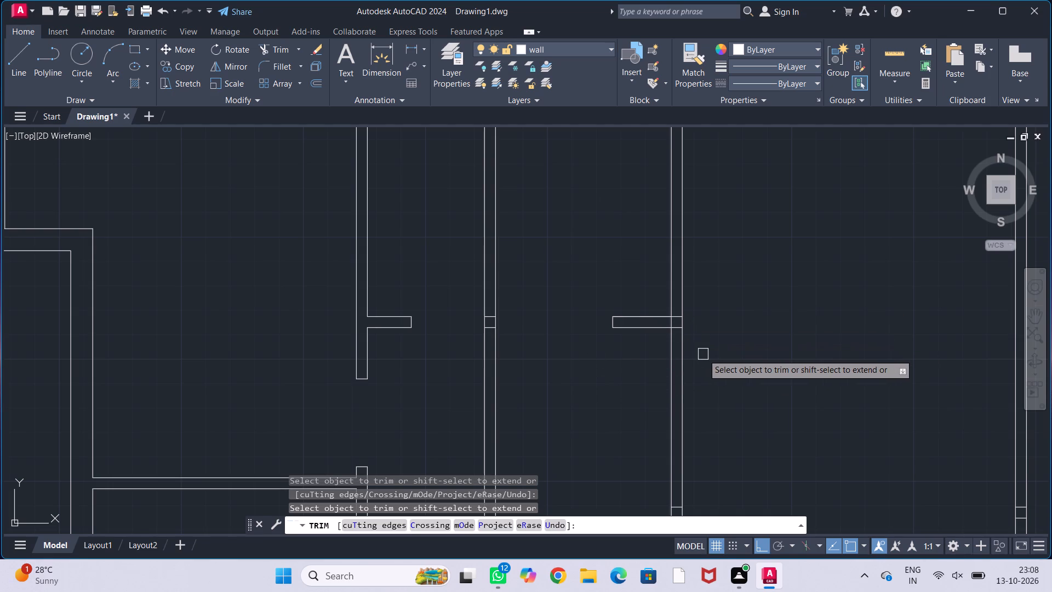
Trim the leftover partition pieces between the two lines of the passage's east wall.
middle_click_drag(703, 354, 696, 295)
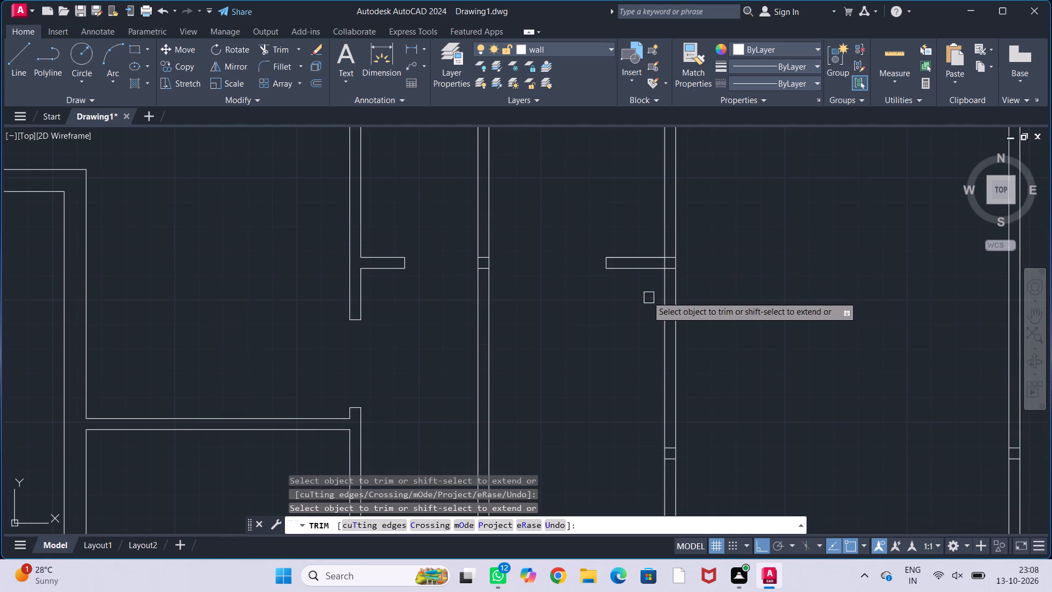
scroll(541, 293, "up", 2)
left_click_drag(408, 200, 411, 284)
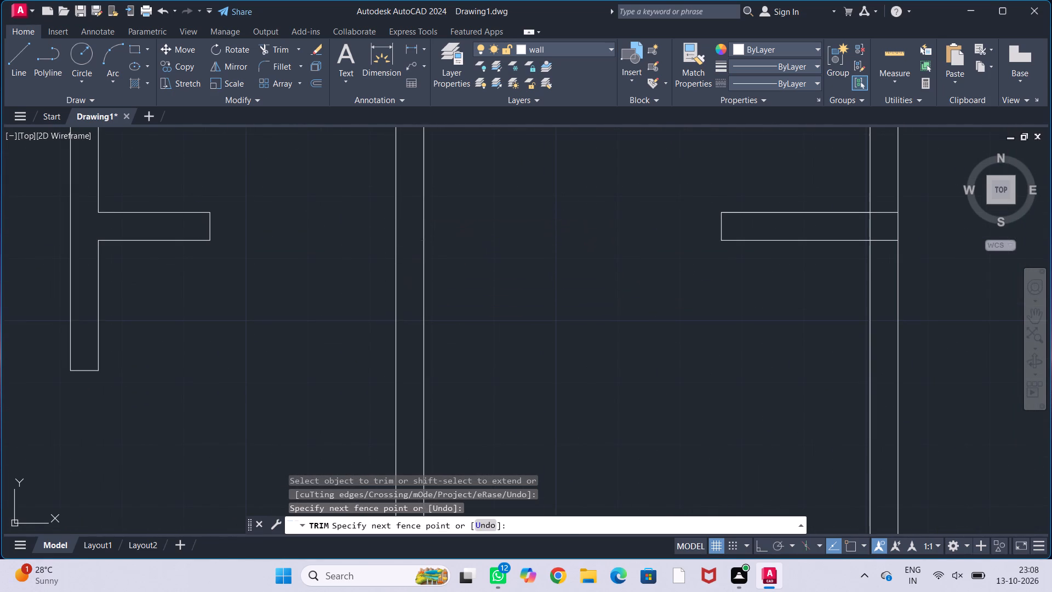
key("Escape")
key("Escape")
key("Escape")
key("Escape")
Trim the 2' stub's junction with the room's east wall, removing the overlapping partition ends and the wall line between them.
middle_click_drag(797, 281, 689, 317)
scroll(691, 314, "down", 2)
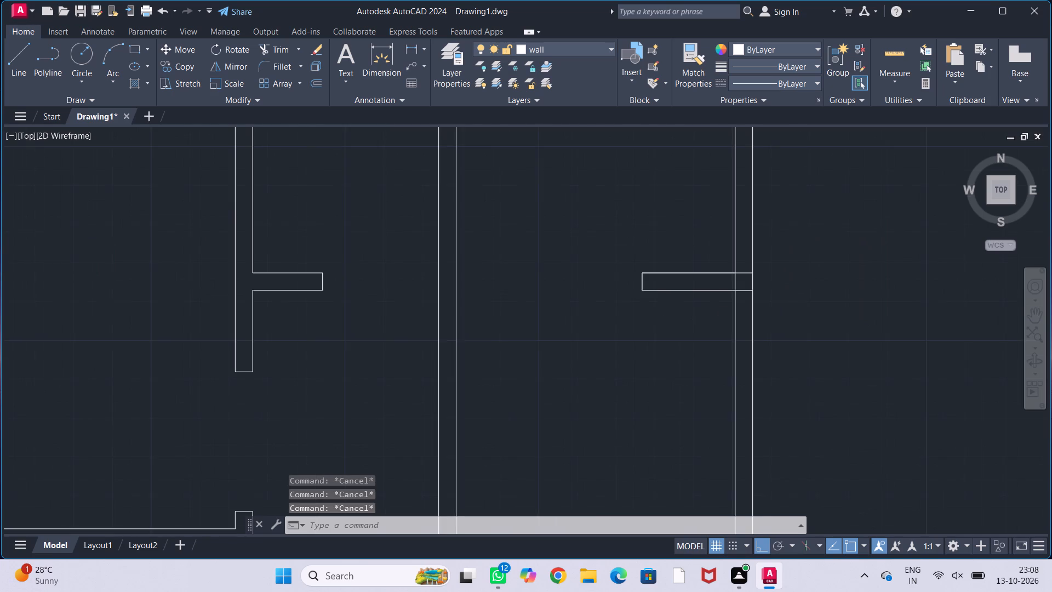
type("tr")
key("Return")
scroll(723, 290, "up", 2)
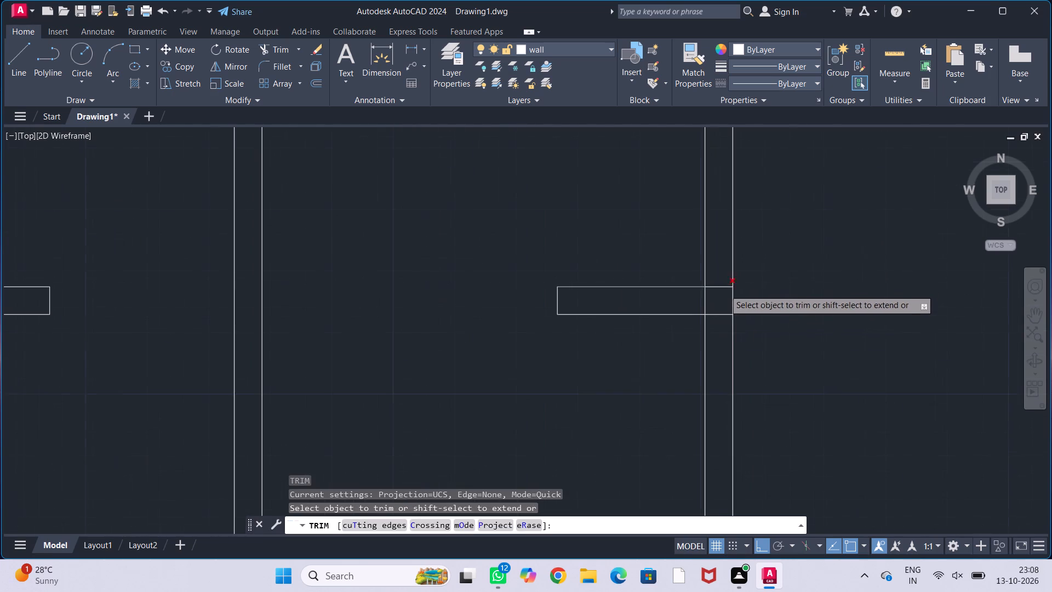
left_click_drag(717, 267, 723, 338)
left_click(704, 305)
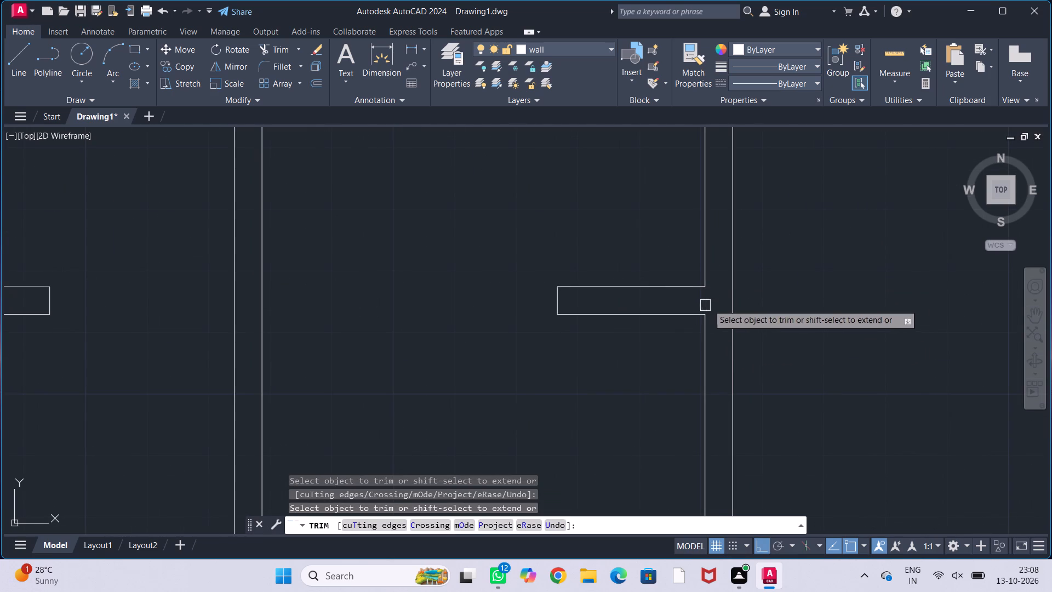
key("Escape")
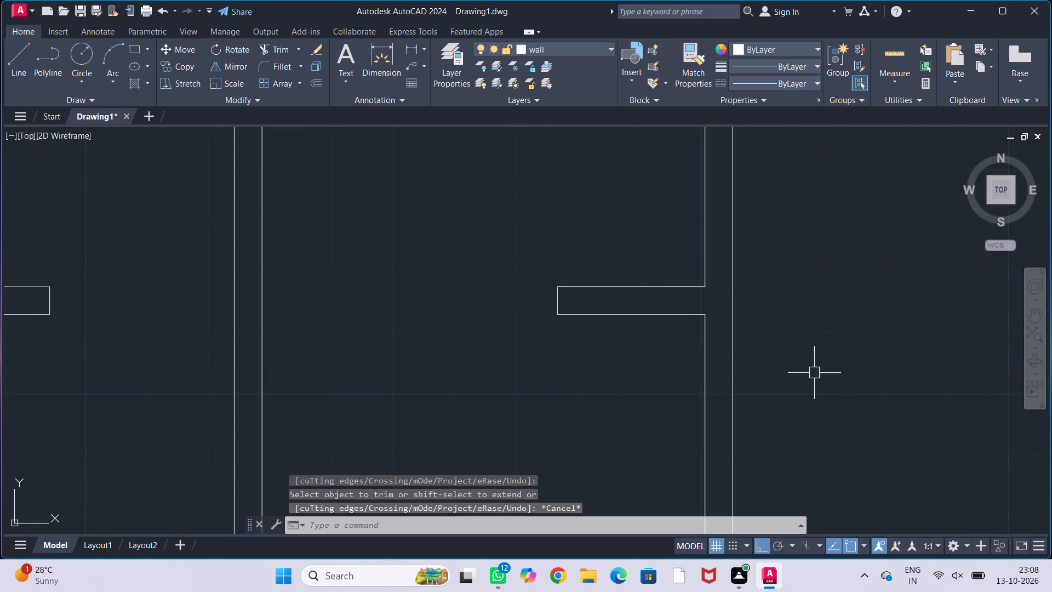
key("Escape")
key("Escape")
key("Escape")
key("Escape")
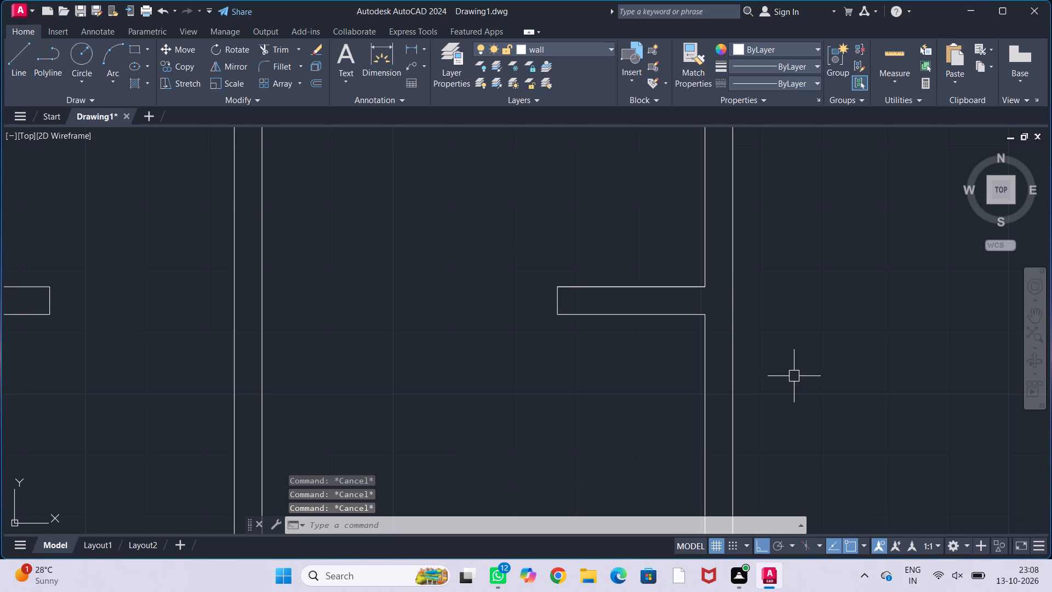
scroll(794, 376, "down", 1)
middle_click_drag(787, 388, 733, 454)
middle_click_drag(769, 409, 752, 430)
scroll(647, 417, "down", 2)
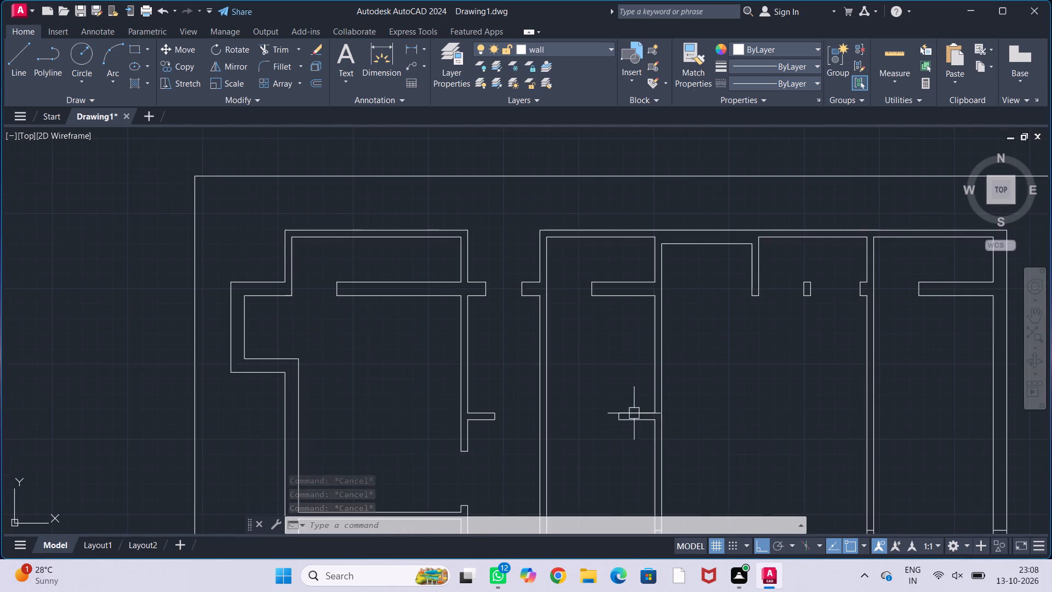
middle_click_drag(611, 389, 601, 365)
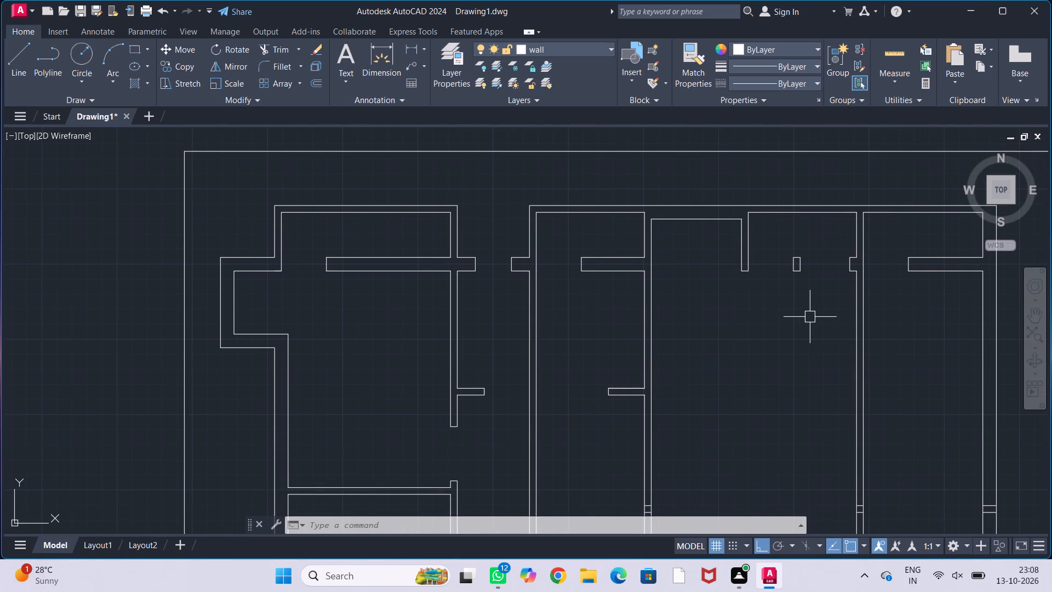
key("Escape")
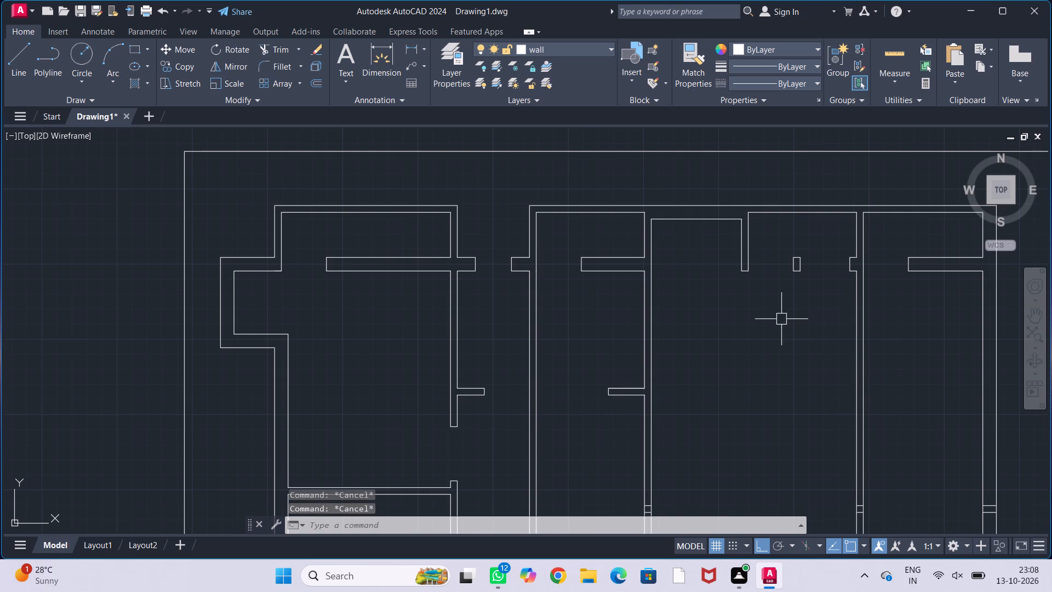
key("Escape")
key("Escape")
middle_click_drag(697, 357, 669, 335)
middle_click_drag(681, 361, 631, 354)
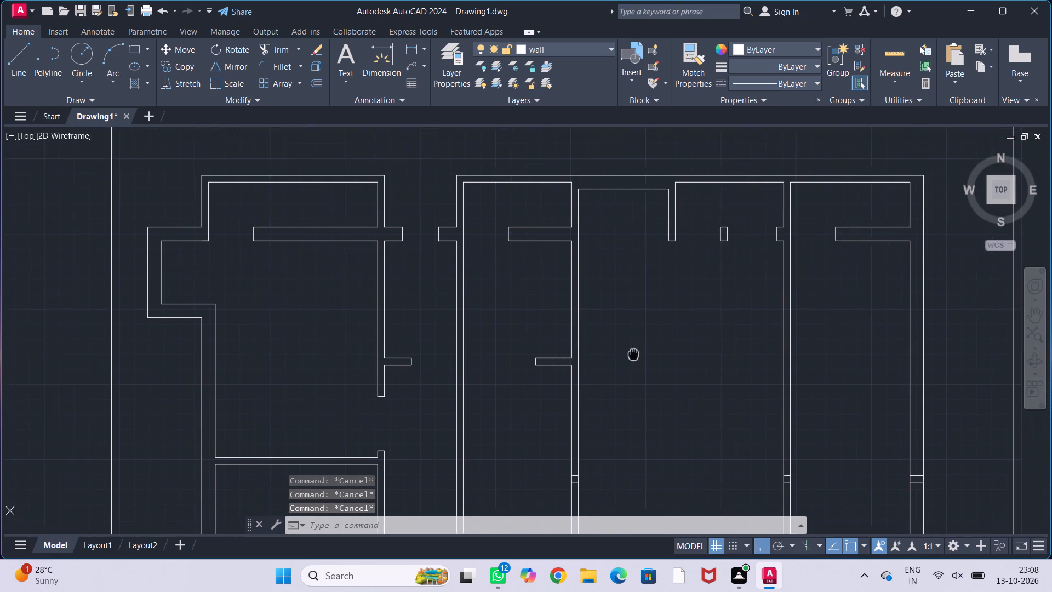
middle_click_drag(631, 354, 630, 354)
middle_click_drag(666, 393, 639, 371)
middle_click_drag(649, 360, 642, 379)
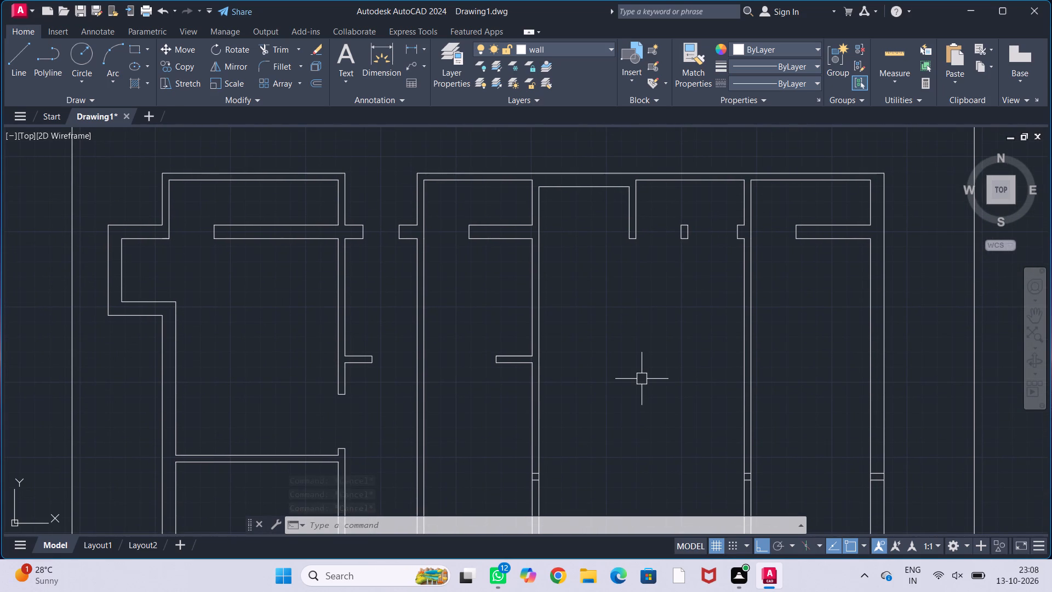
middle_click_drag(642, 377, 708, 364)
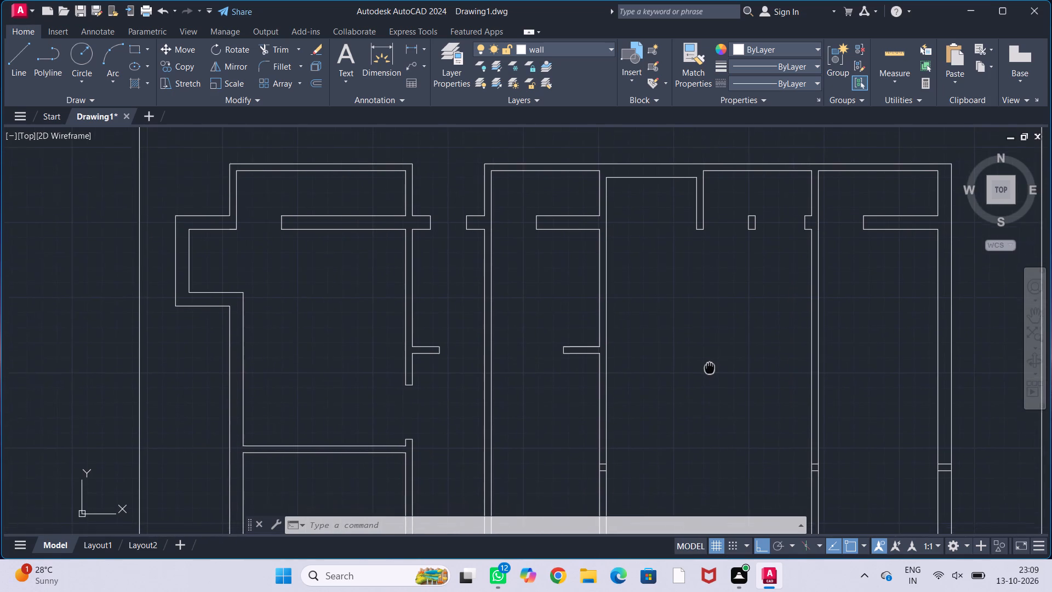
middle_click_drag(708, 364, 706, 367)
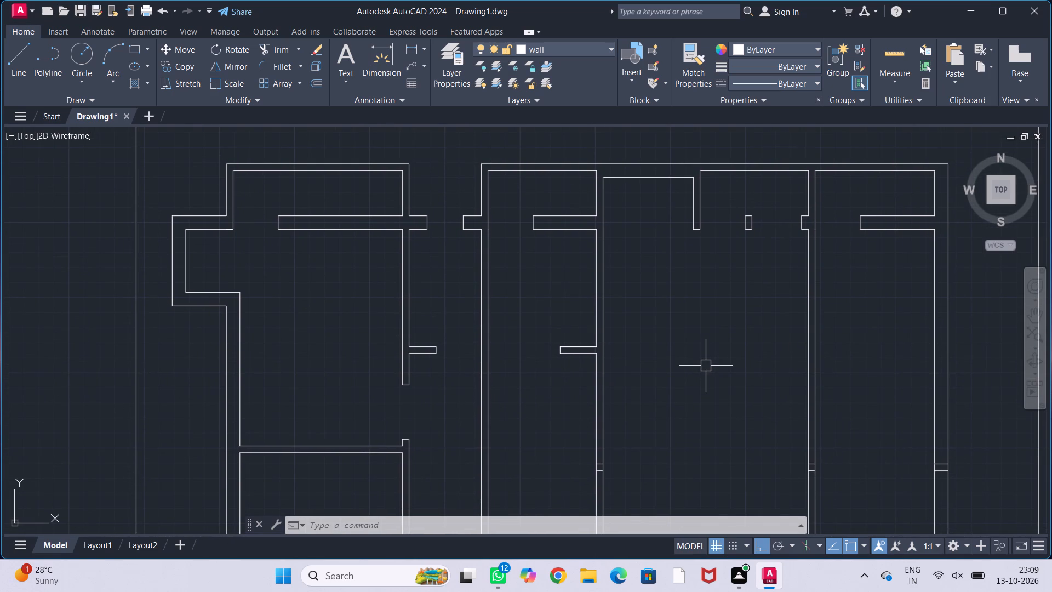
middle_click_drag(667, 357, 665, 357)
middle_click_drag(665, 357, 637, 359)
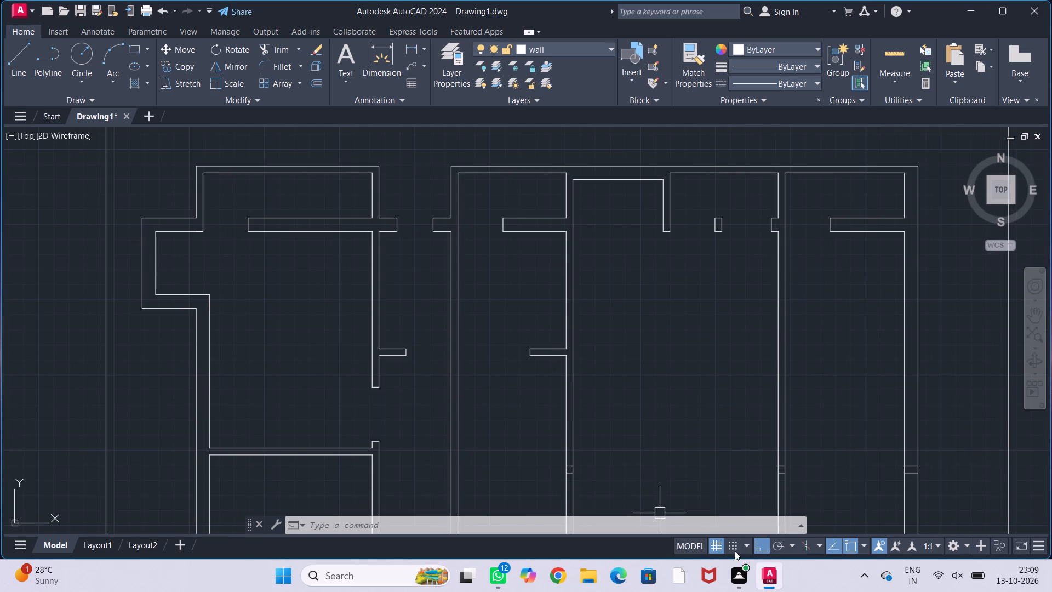
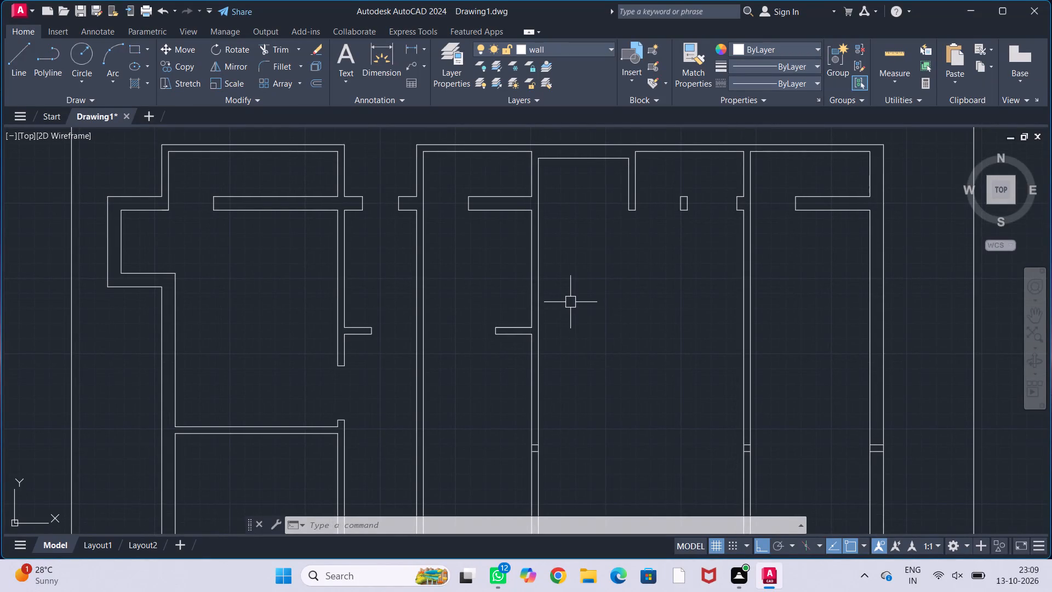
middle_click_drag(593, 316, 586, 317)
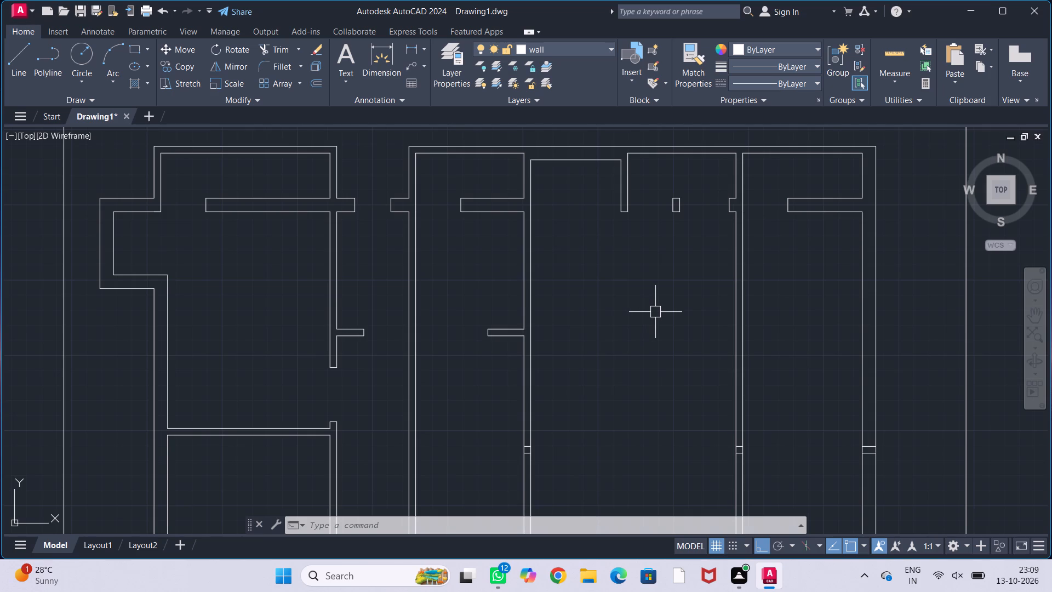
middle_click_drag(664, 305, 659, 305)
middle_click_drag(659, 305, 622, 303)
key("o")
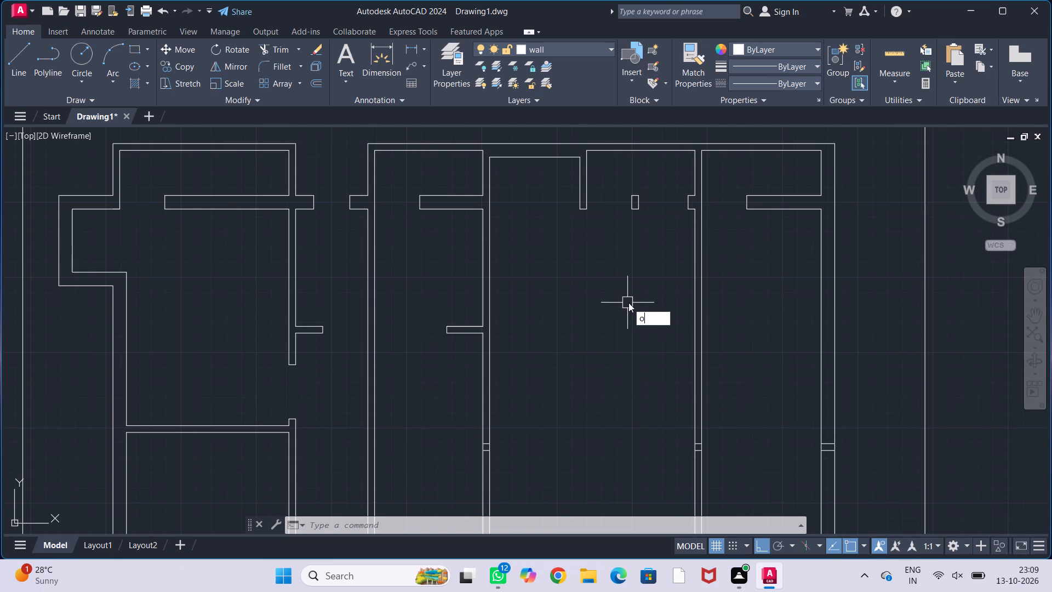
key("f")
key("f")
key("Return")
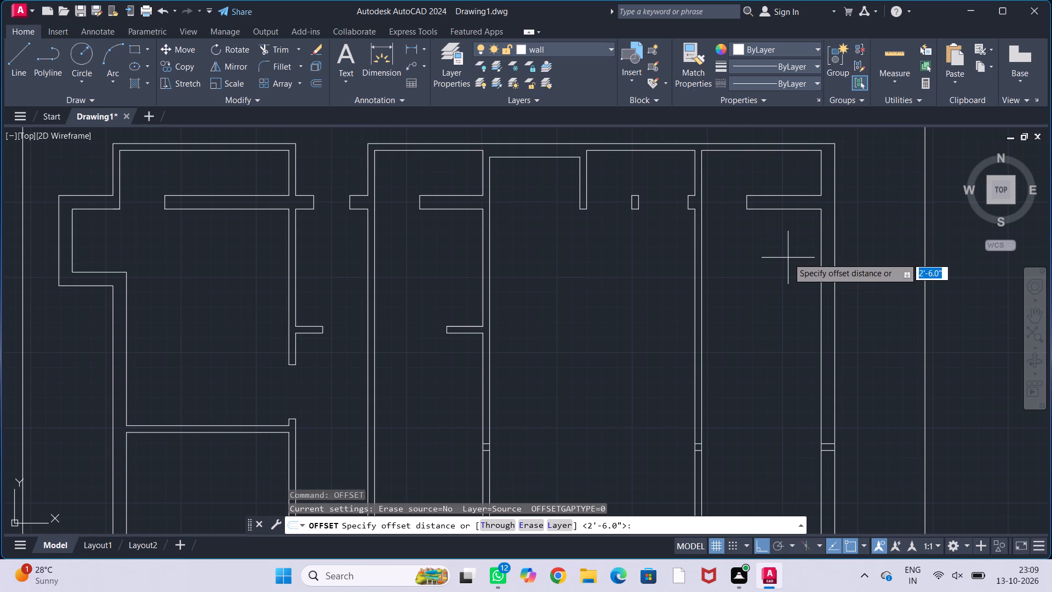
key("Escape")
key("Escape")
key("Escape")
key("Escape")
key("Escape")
Measure the northwest room's clear depth from its upper inner corner down to the upper line of the partition below.
middle_click_drag(594, 291, 740, 278)
scroll(741, 278, "down", 1)
middle_click_drag(727, 258, 728, 238)
type("dli")
key("Return")
left_click(442, 172)
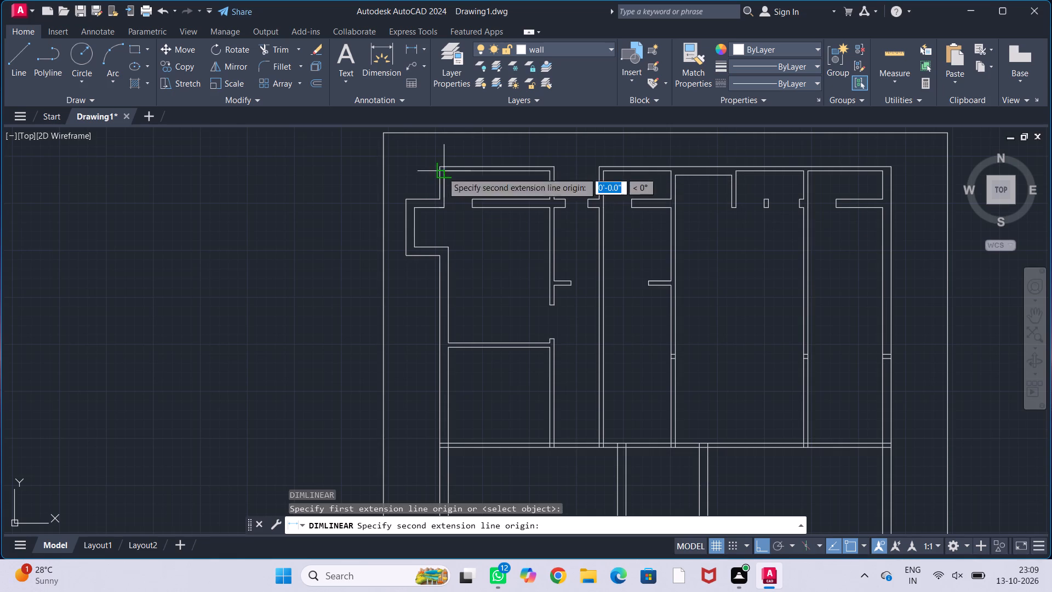
left_click(448, 339)
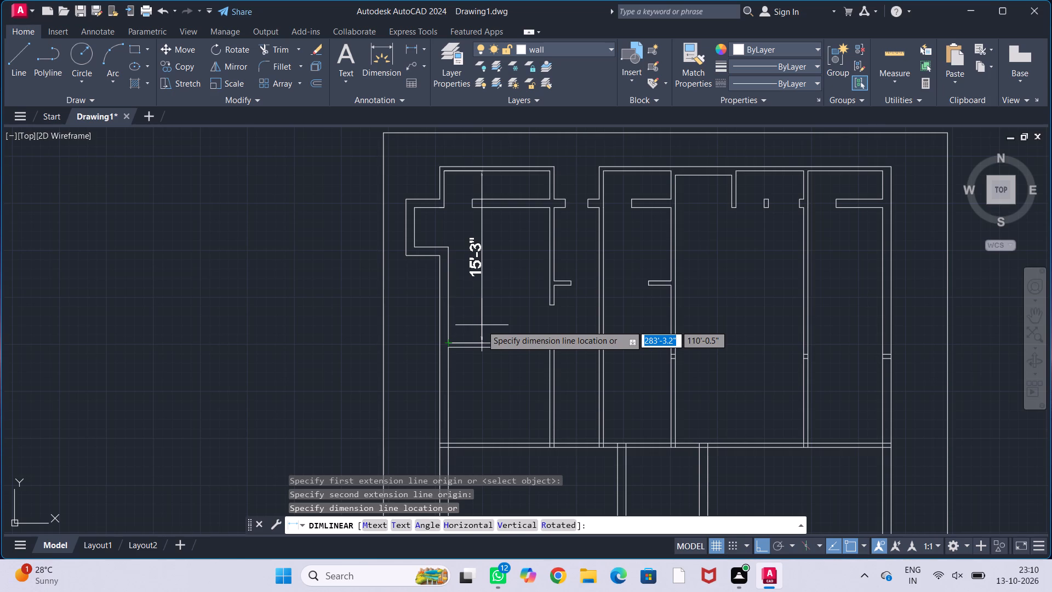
key("Escape")
key("Escape")
key("Escape")
key("Escape")
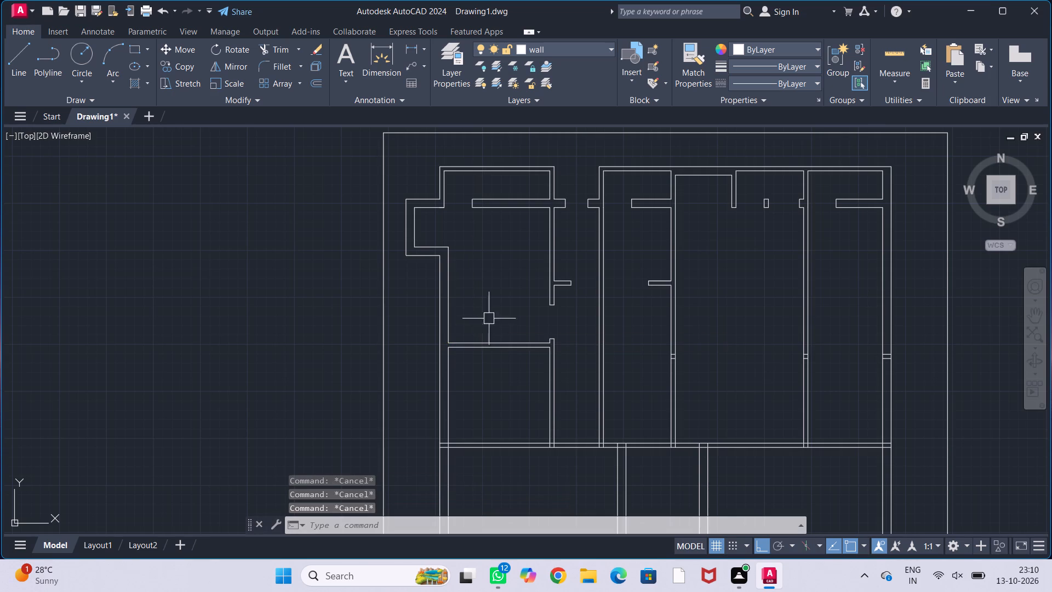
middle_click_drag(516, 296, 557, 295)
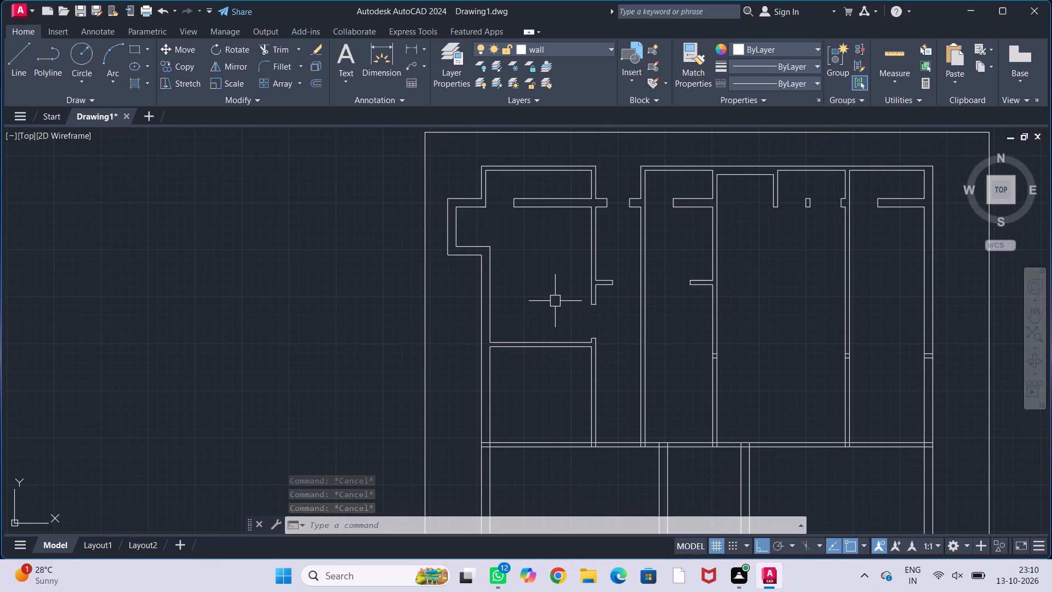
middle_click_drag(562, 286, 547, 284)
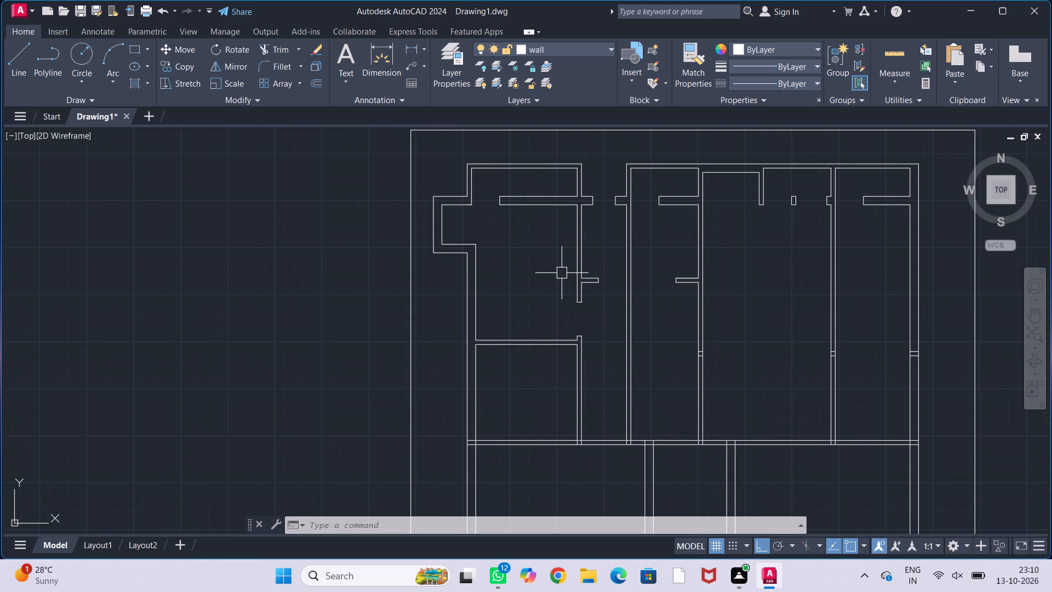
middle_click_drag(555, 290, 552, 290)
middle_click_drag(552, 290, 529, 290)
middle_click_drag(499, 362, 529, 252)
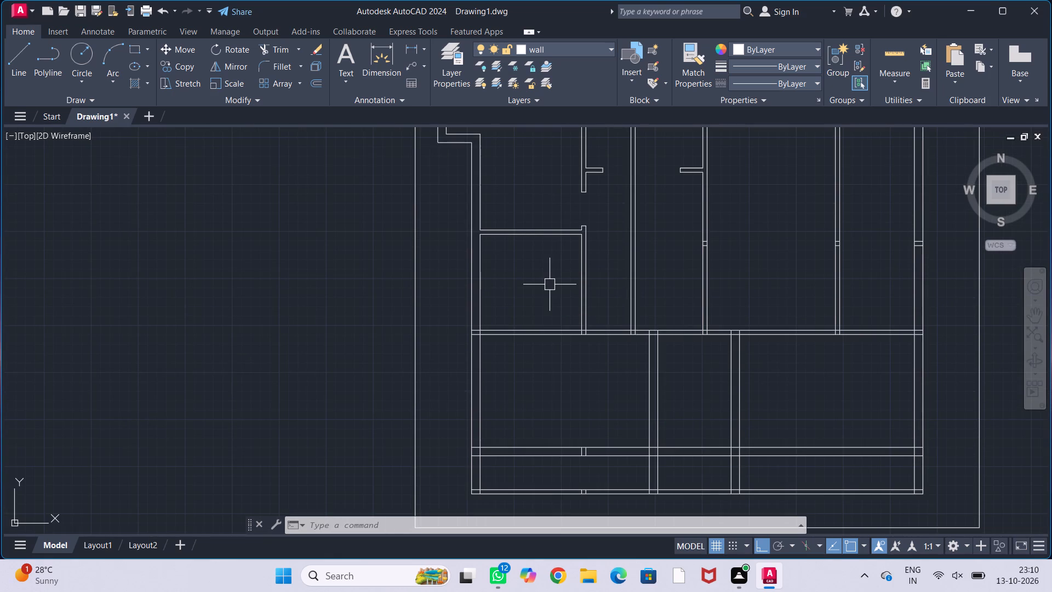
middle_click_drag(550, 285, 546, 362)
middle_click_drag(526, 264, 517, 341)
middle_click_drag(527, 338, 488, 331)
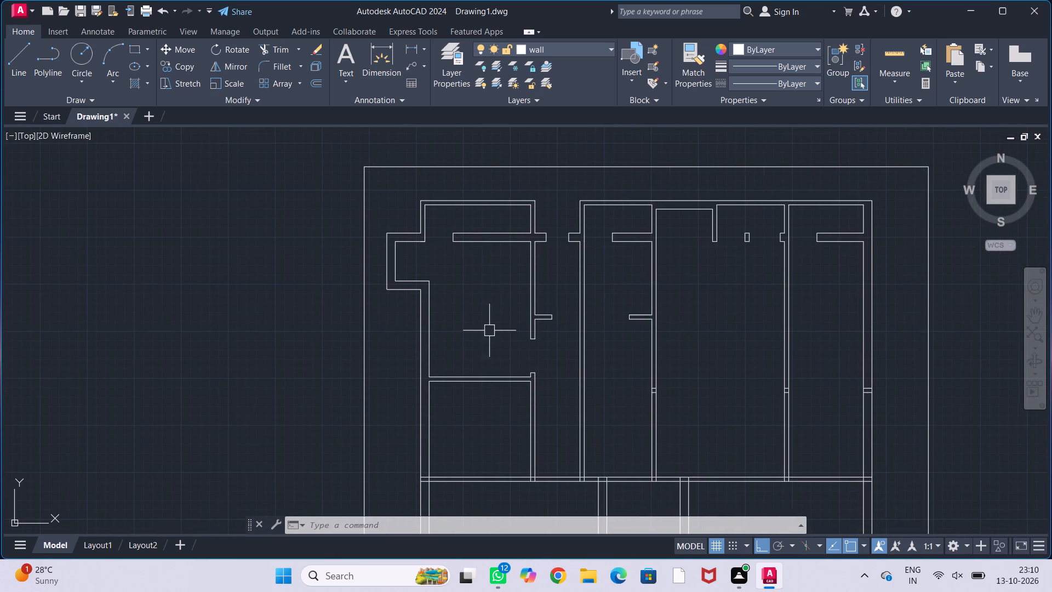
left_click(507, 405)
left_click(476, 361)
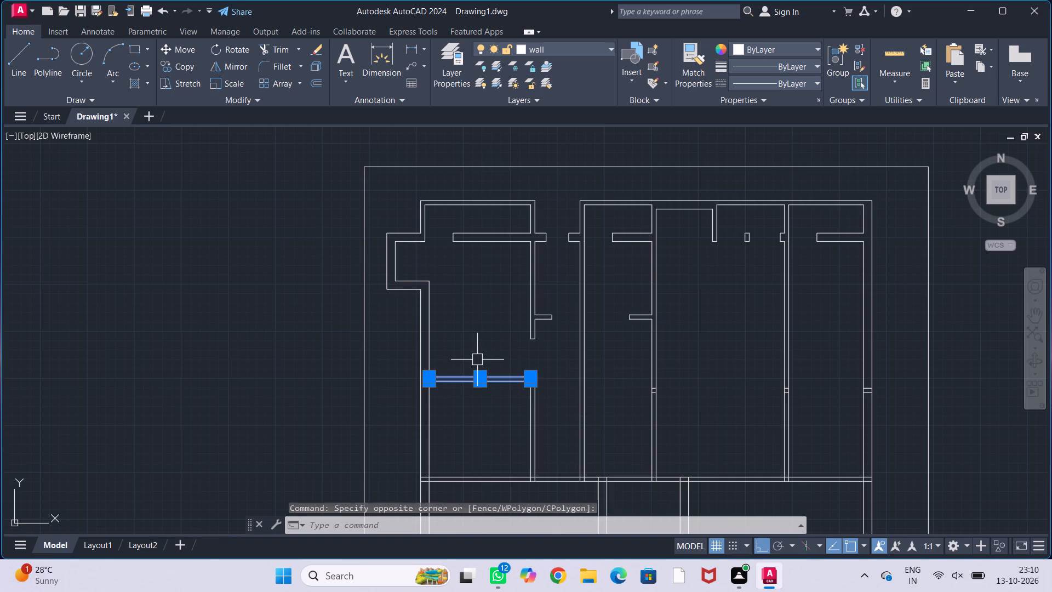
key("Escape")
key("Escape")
Extend both lines of the northwest room's east wall down across the door opening to its lower jamb.
middle_click_drag(508, 349, 536, 282)
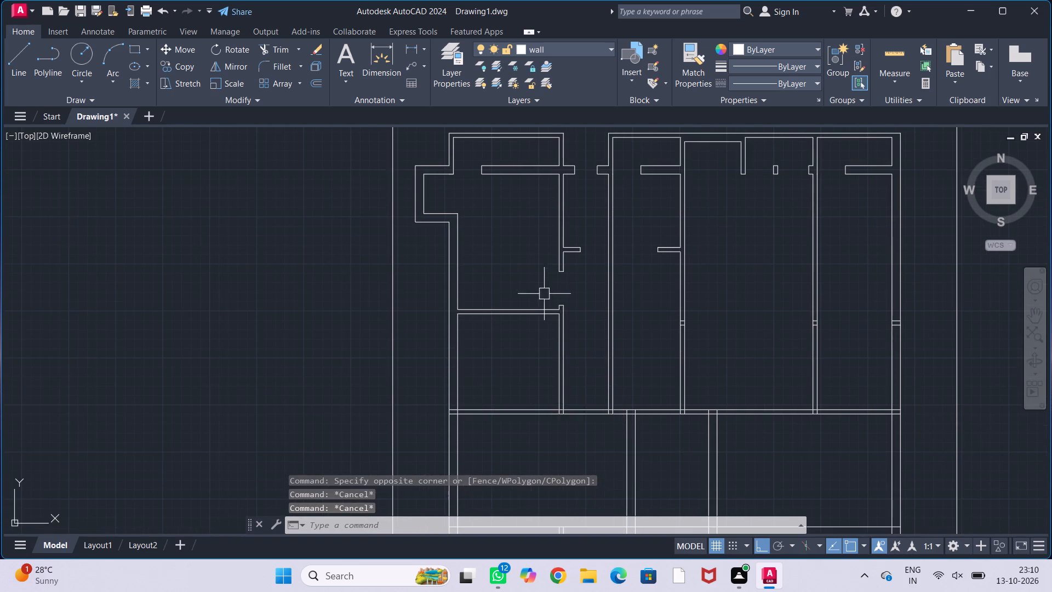
scroll(544, 295, "up", 1)
middle_click_drag(544, 295, 532, 293)
key("e")
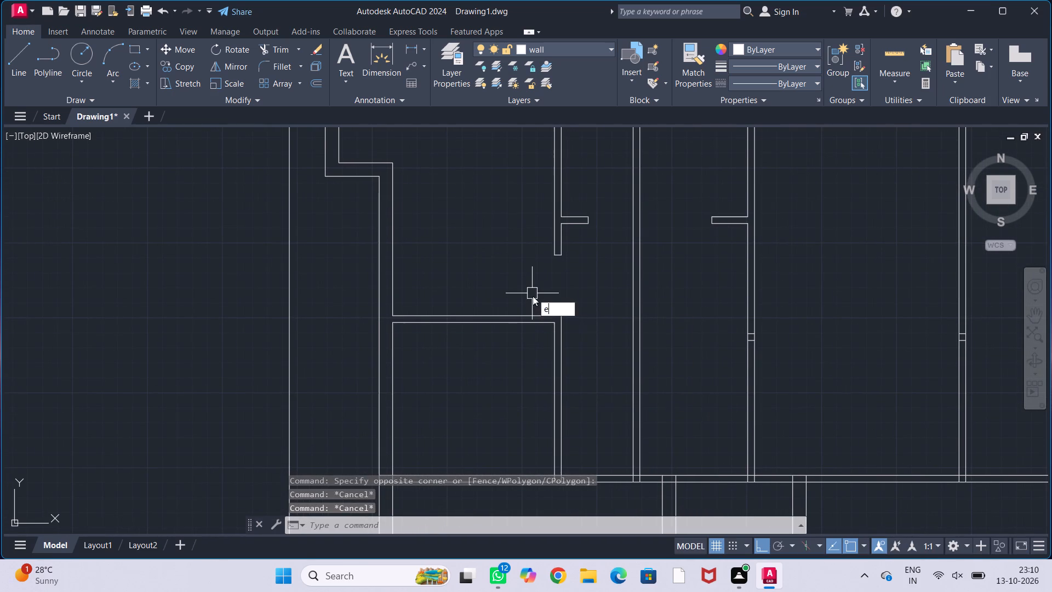
key("c")
key("Return")
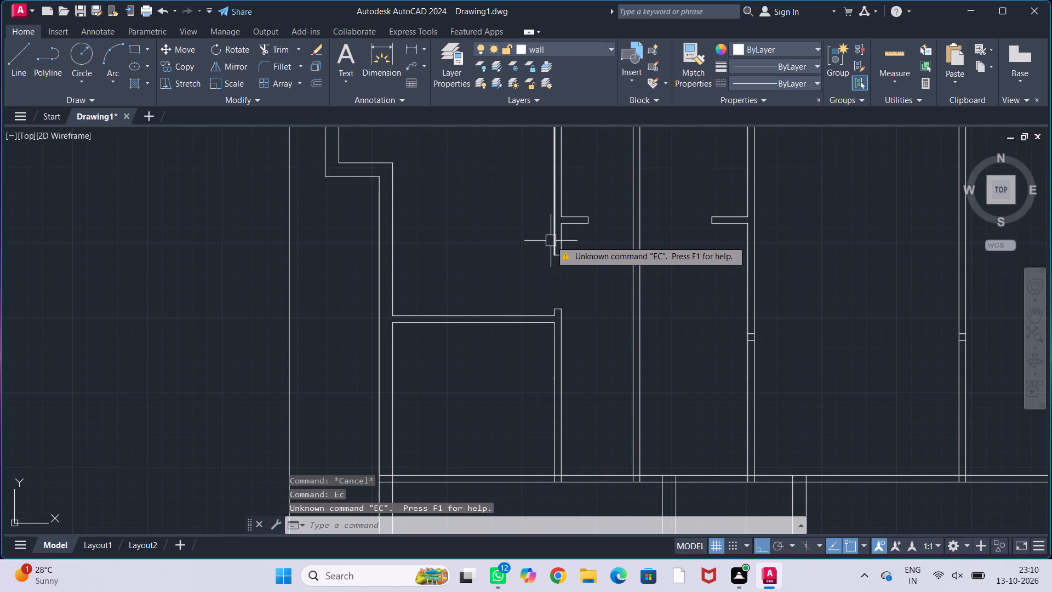
key("Escape")
key("Escape")
key("Escape")
key("Escape")
key("Escape")
type("ex")
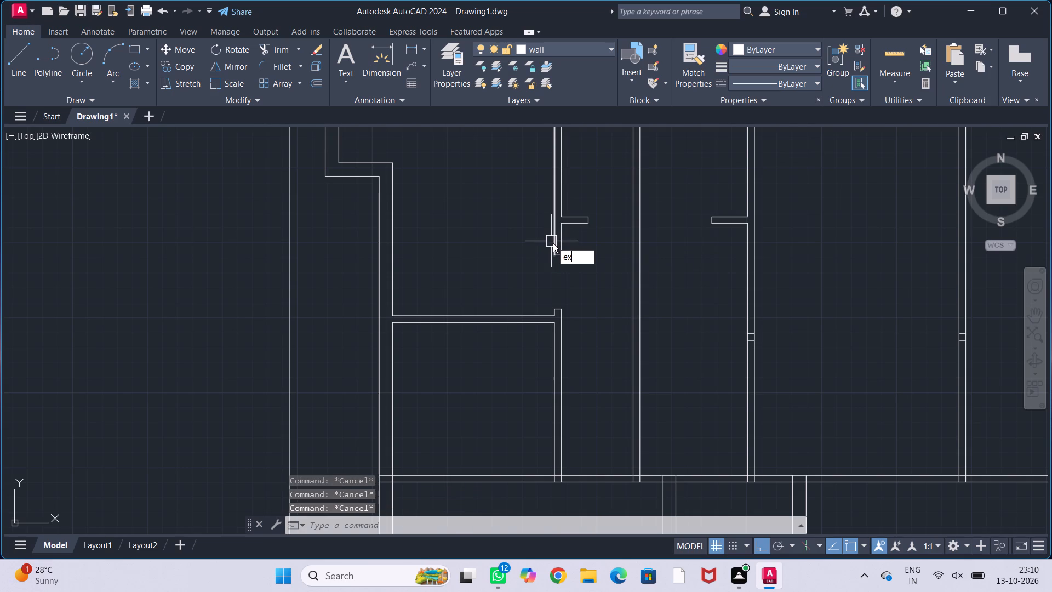
key("Return")
left_click(554, 240)
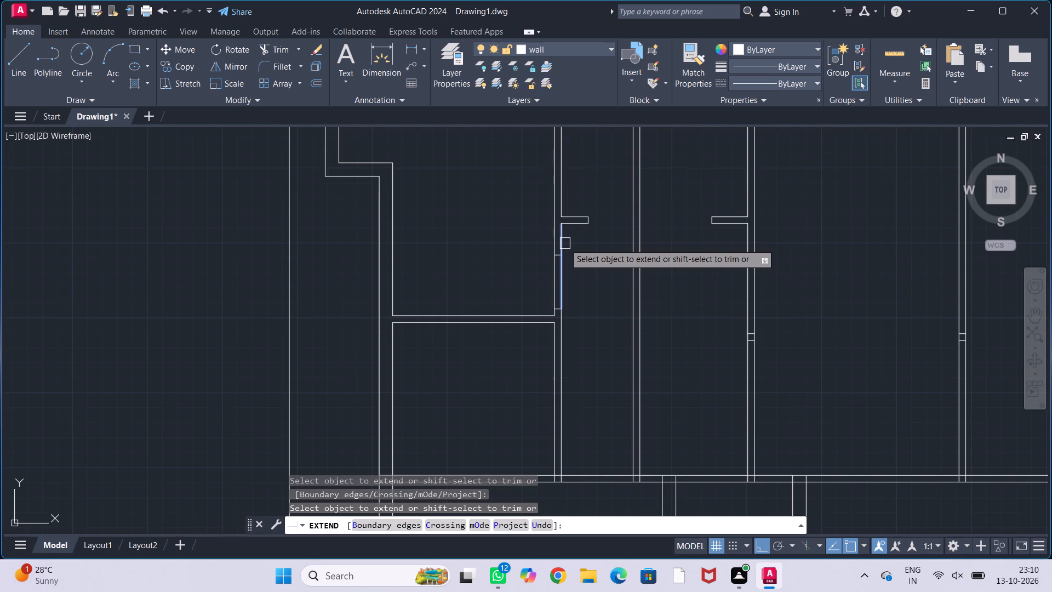
left_click(564, 243)
key("Escape")
key("Escape")
key("Escape")
key("Escape")
key("Escape")
Move both lines of the partition below the northwest room up by 2'.
scroll(594, 289, "down", 1)
middle_click_drag(596, 287, 588, 312)
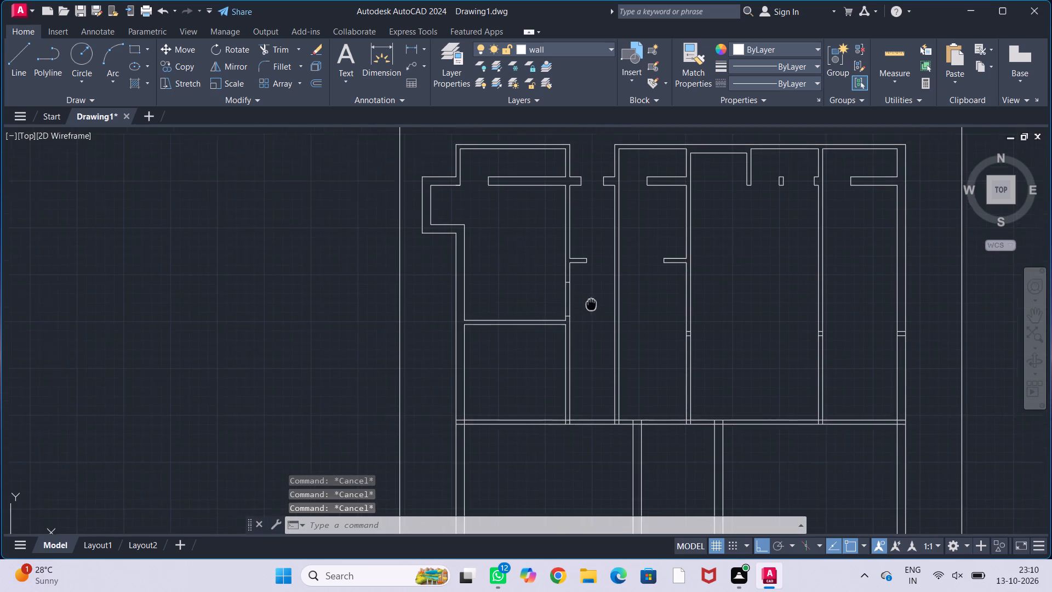
middle_click_drag(588, 312, 587, 315)
left_click(538, 360)
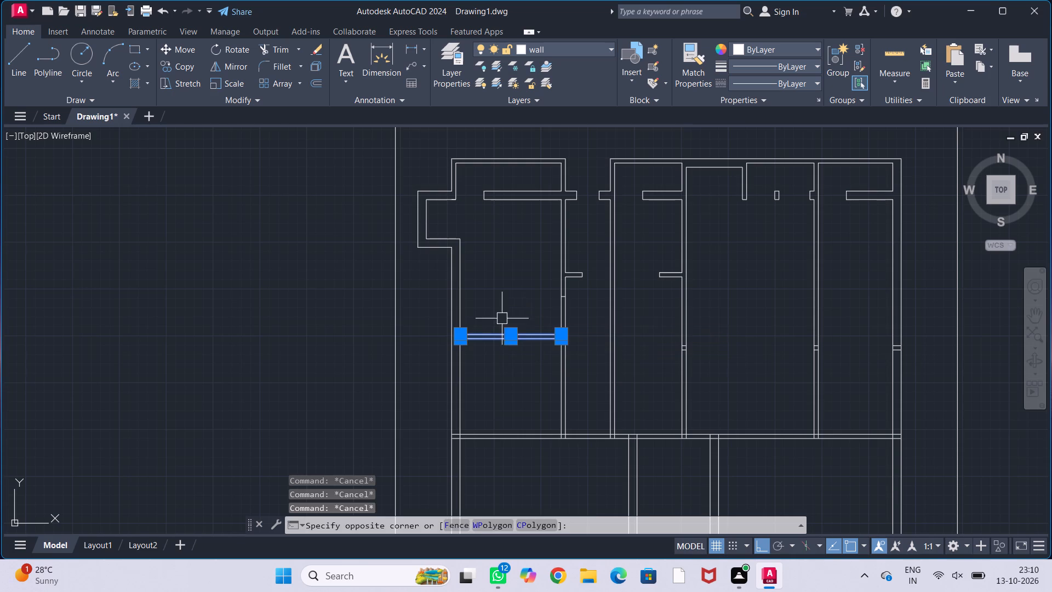
left_click(502, 318)
key("m")
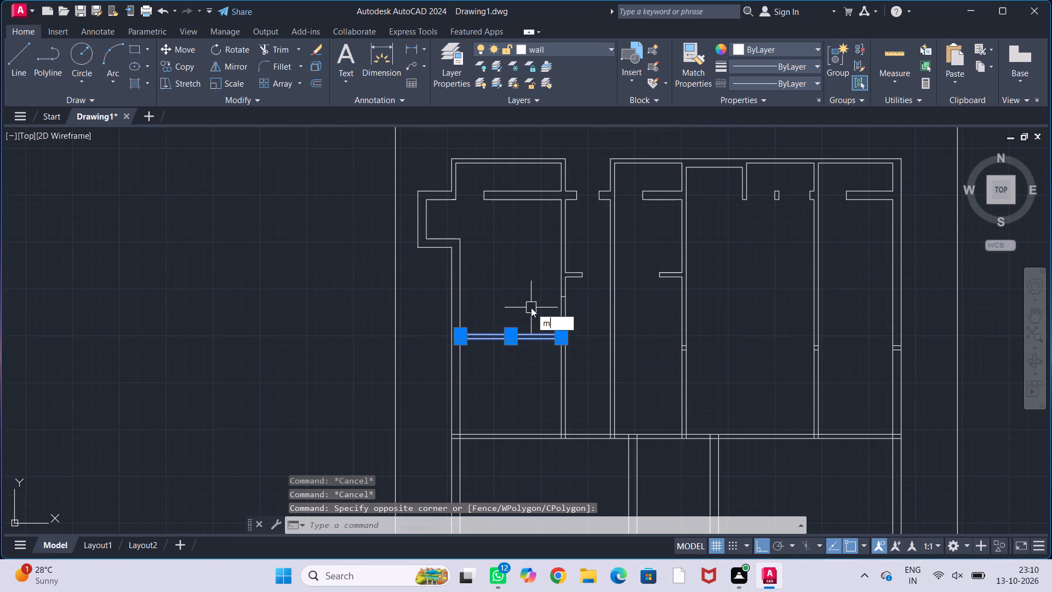
key("Return")
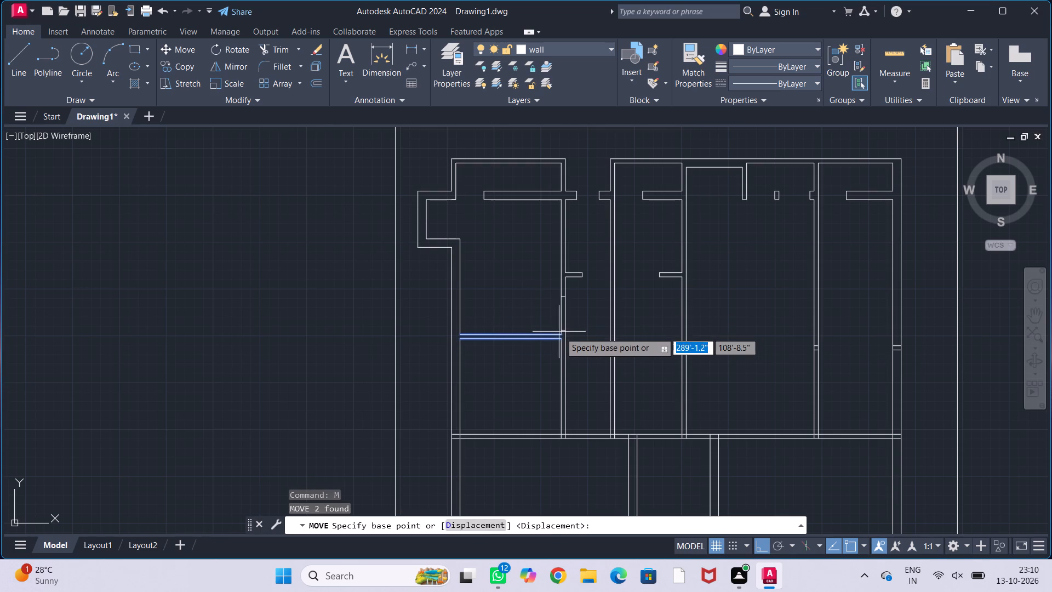
left_click(562, 334)
type("2'")
key("Return")
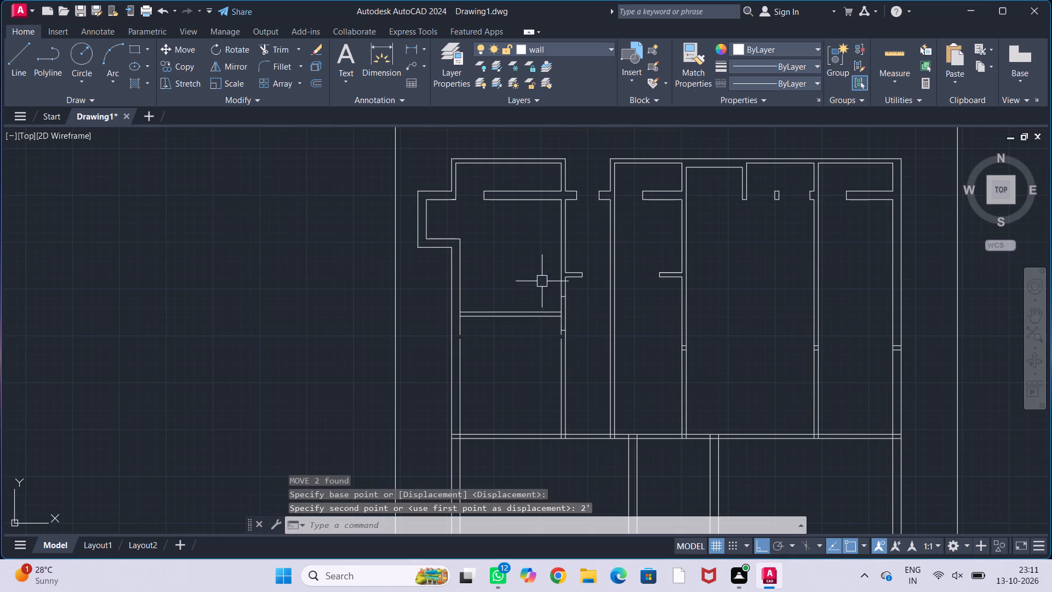
Measure the vertical distance from the northwest room's outer upper-east corner to the short stub on its east wall.
middle_click_drag(542, 281, 520, 300)
middle_click_drag(526, 306, 493, 309)
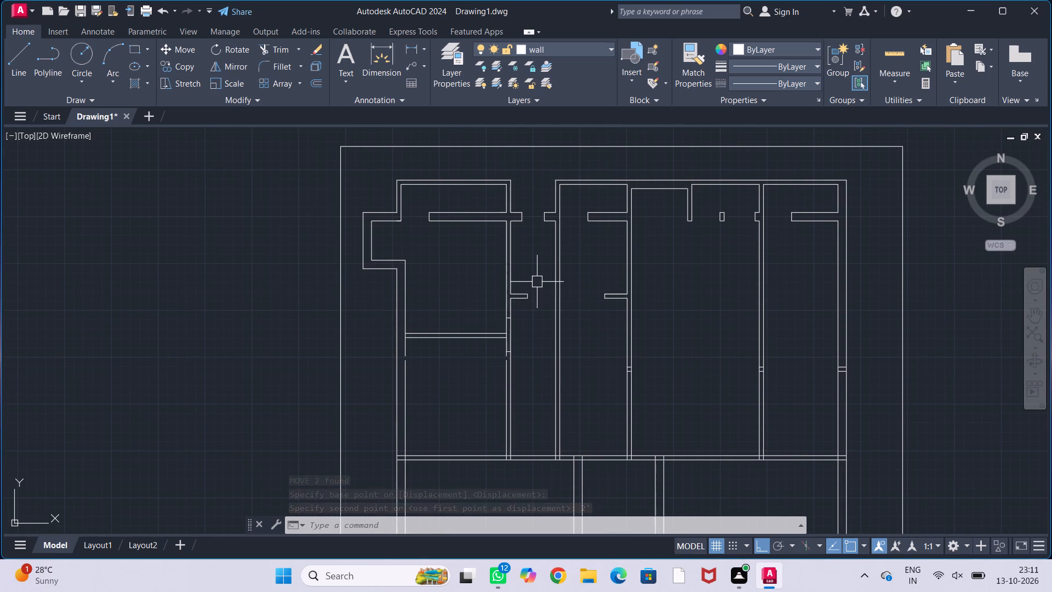
key("d")
type("li")
key("Return")
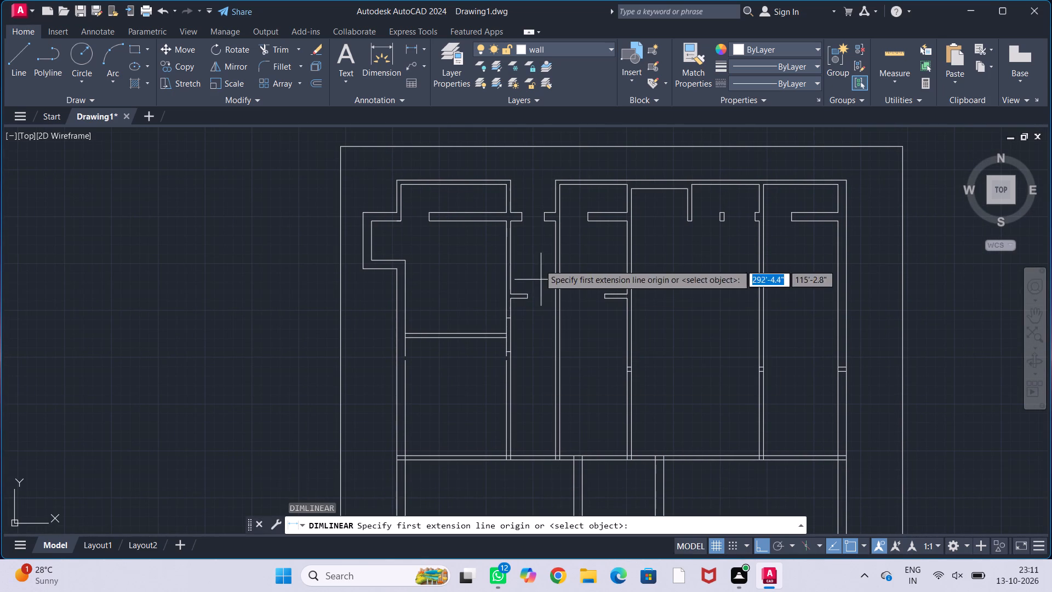
left_click(510, 176)
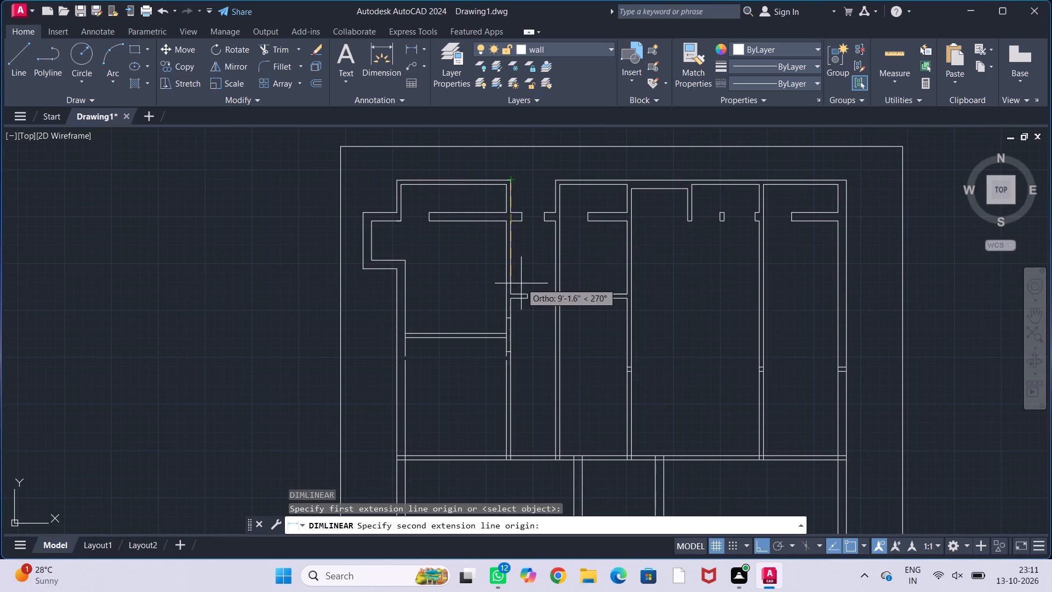
left_click(510, 292)
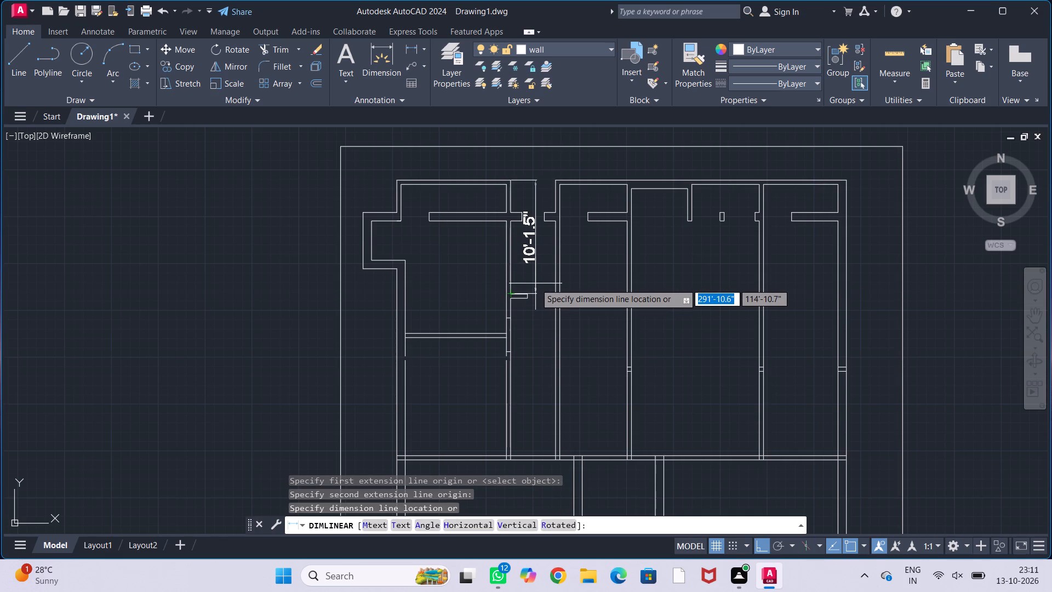
key("Escape")
key("Escape")
key("Escape")
key("Escape")
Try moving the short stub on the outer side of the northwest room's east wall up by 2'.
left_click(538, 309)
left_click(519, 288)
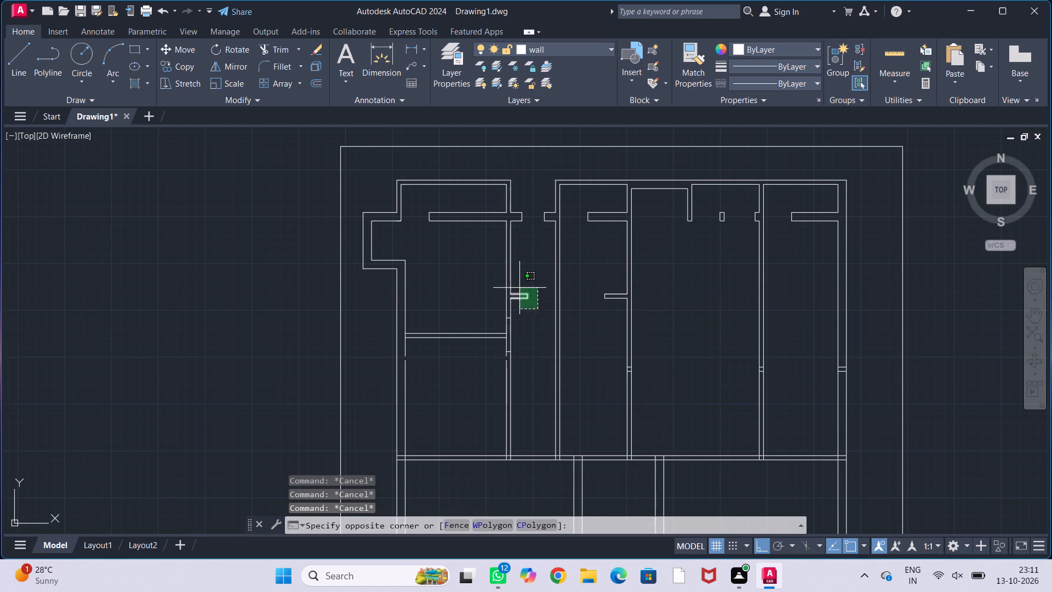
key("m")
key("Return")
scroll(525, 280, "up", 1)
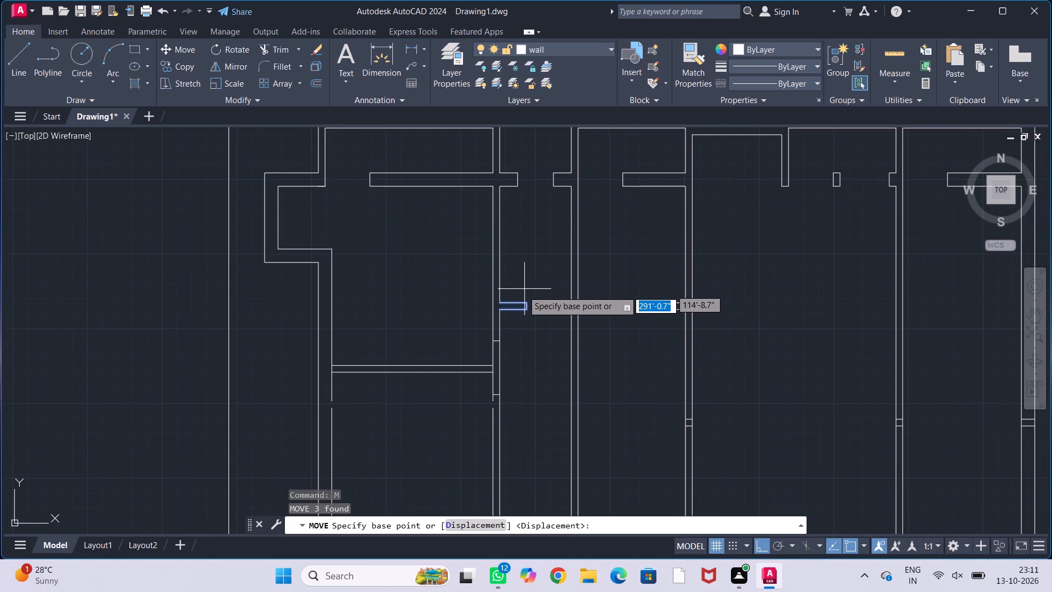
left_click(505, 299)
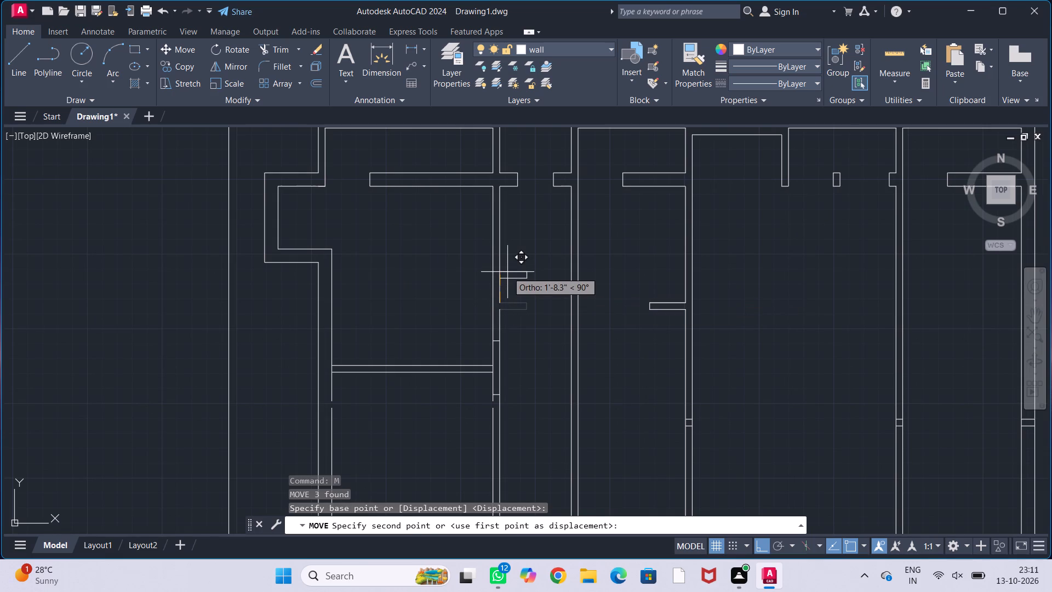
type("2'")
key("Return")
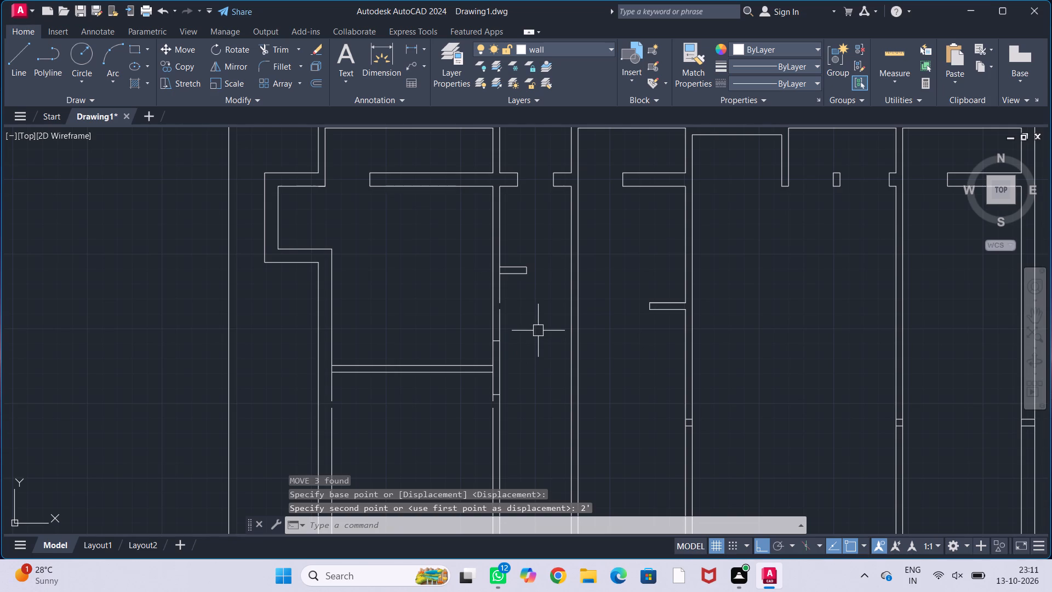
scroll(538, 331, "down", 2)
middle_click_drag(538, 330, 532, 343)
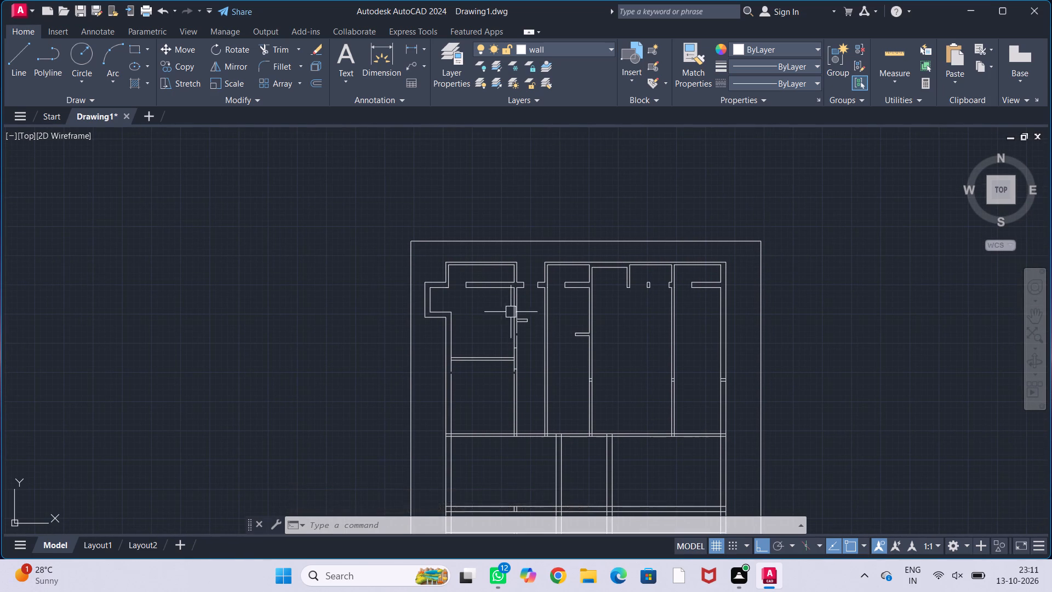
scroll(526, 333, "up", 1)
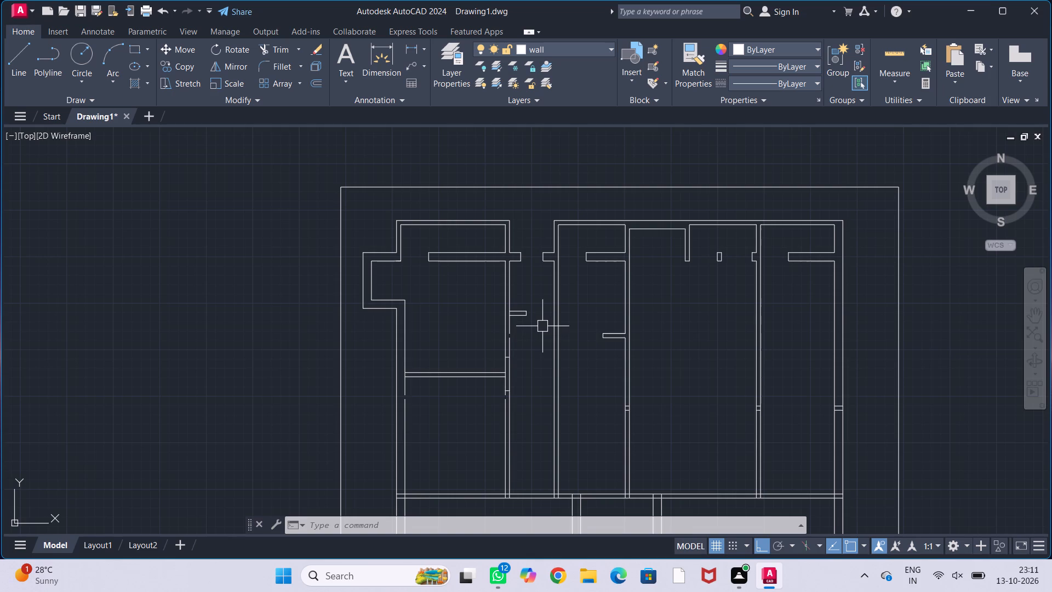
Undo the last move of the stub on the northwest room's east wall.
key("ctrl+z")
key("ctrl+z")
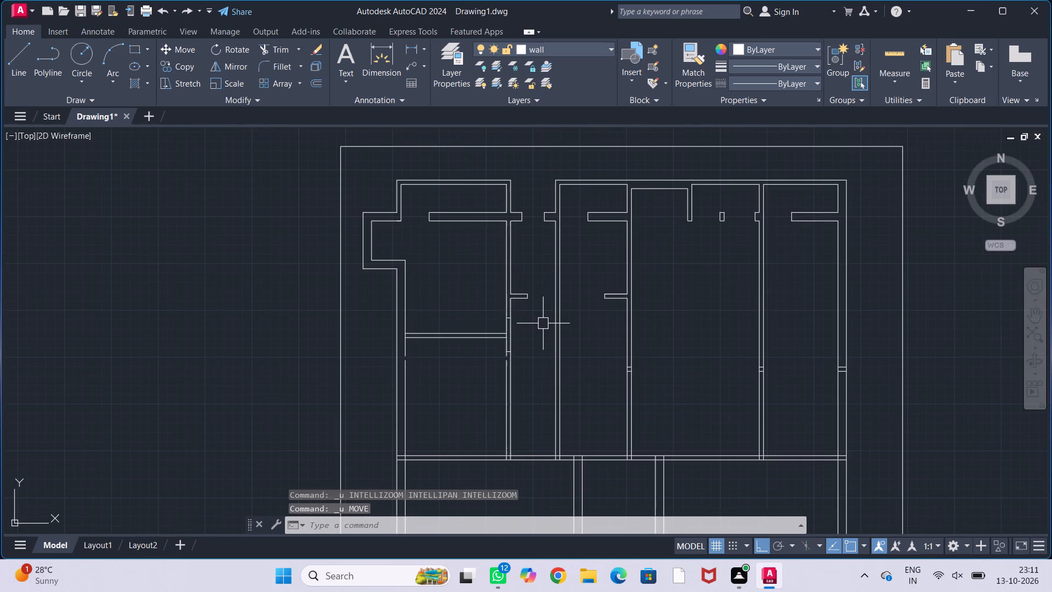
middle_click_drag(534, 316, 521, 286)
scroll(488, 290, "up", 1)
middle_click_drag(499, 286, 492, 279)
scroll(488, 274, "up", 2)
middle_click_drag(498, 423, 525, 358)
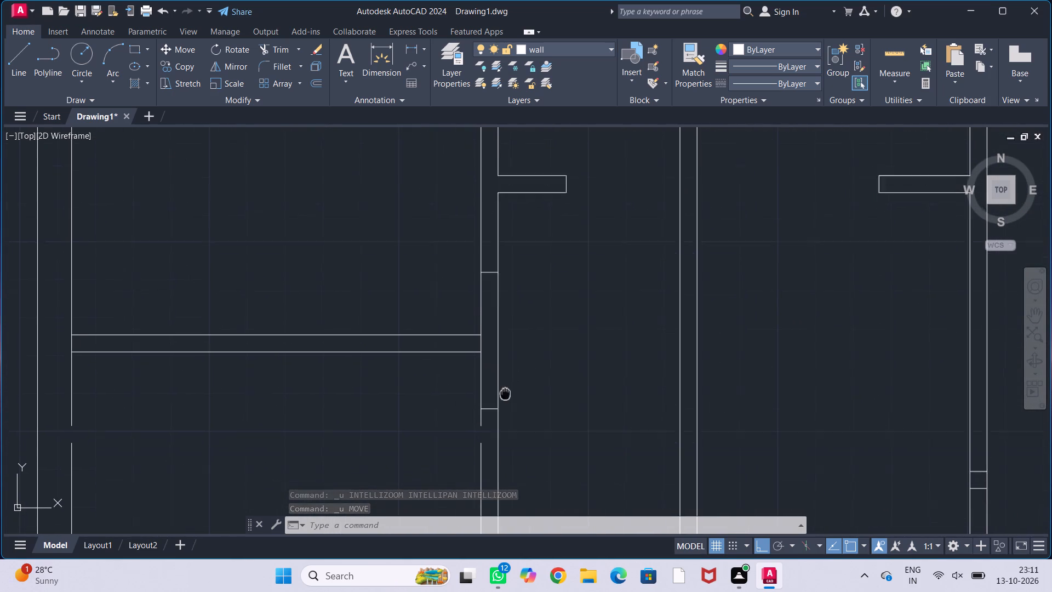
Erase the upper segment of the inner line of the northwest room's east wall, beside the partition.
middle_click_drag(525, 358, 547, 326)
left_click(528, 311)
scroll(602, 277, "down", 2)
middle_click_drag(605, 281, 571, 361)
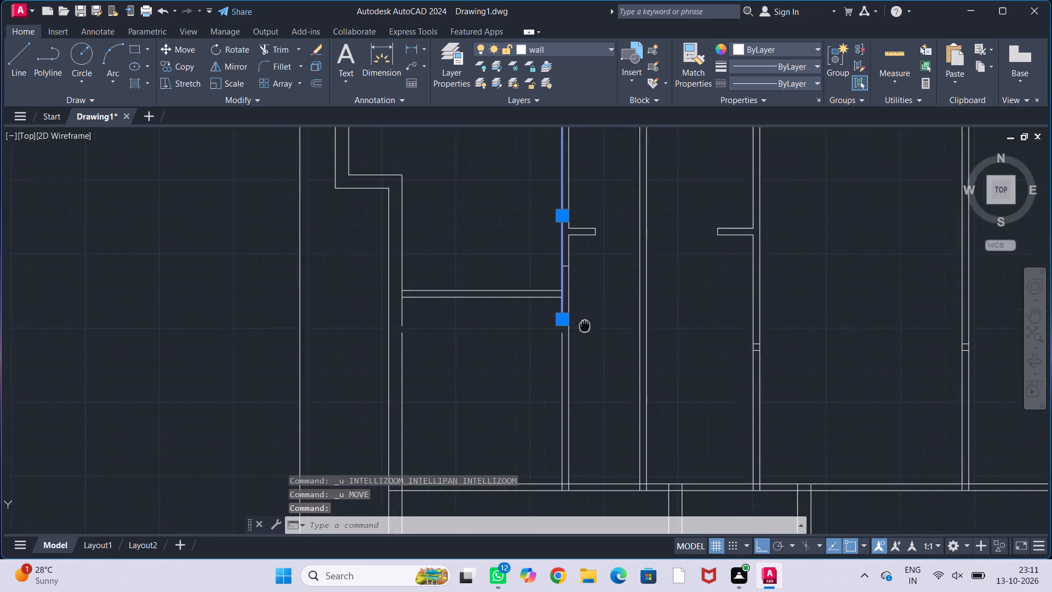
middle_click_drag(571, 361, 570, 372)
scroll(570, 369, "down", 1)
middle_click_drag(568, 369, 554, 352)
key("Delete")
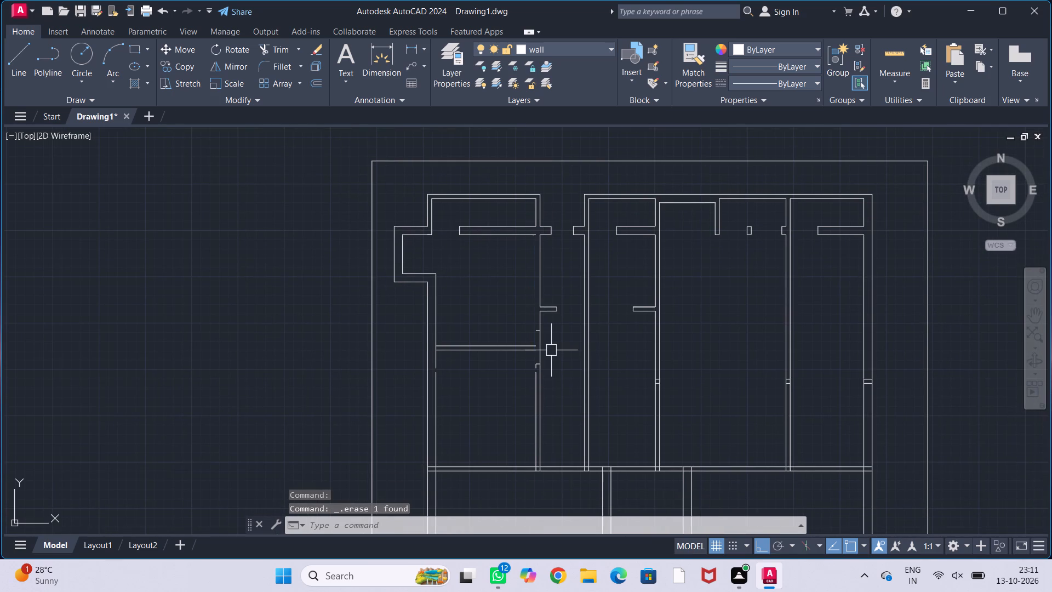
Stretch the lower segment of that wall's inner line 12'-4.5" north to meet the cross wall near the room's top.
left_click(531, 414)
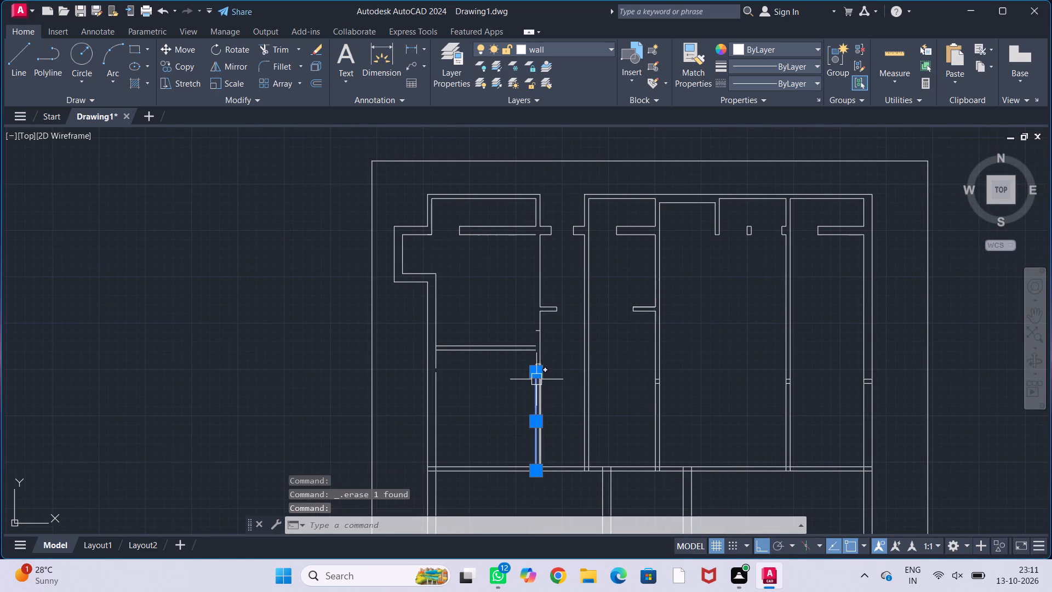
left_click(536, 374)
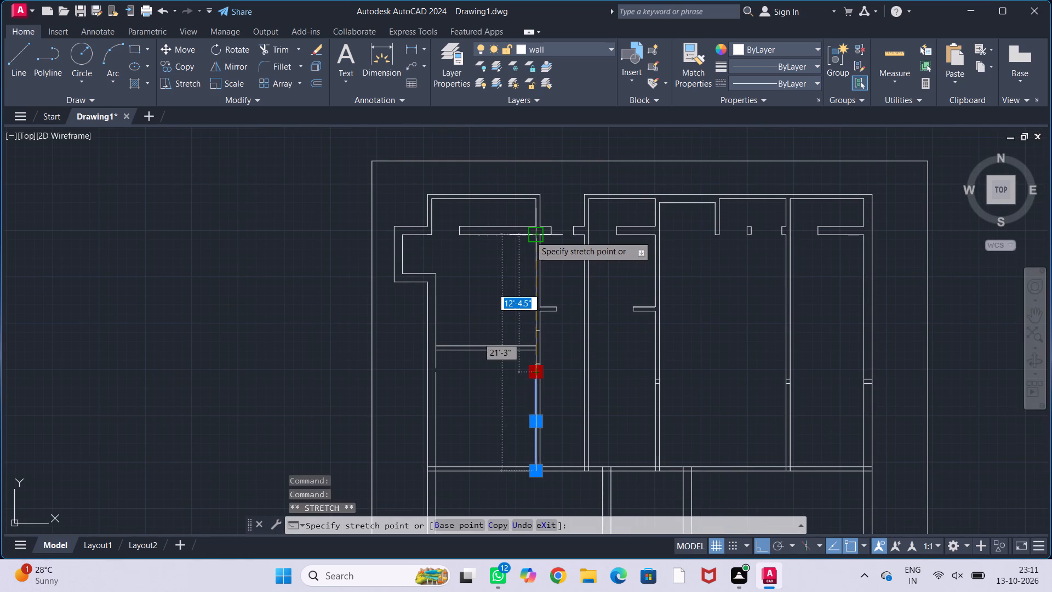
scroll(529, 236, "up", 3)
left_click(548, 230)
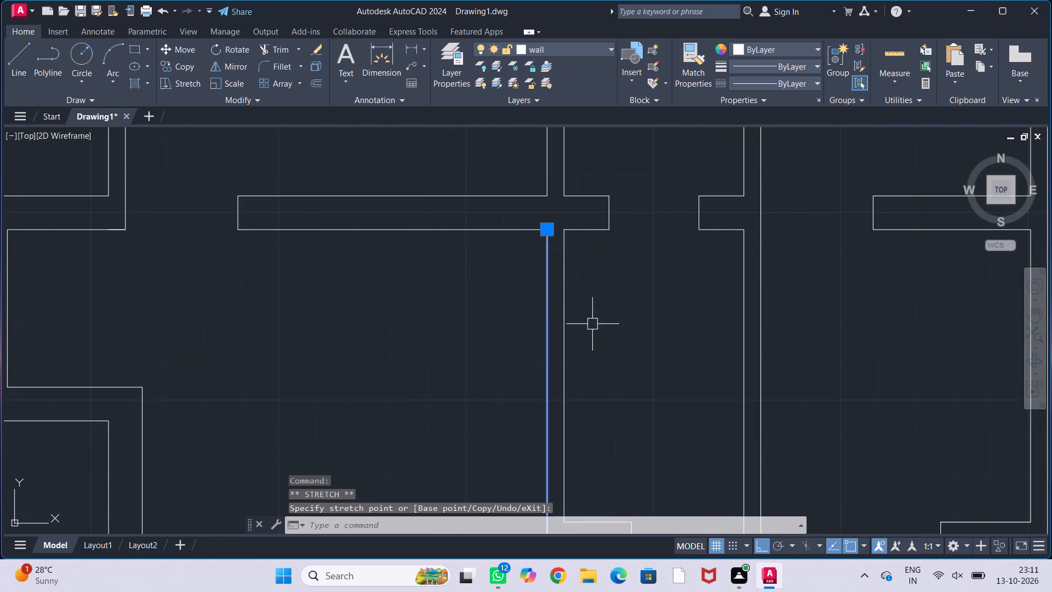
key("Escape")
key("Escape")
key("Escape")
key("Escape")
Erase the two short cross lines inside the northwest room's east wall, above and below the partition.
scroll(631, 295, "down", 3)
middle_click_drag(632, 323, 540, 258)
scroll(548, 337, "up", 2)
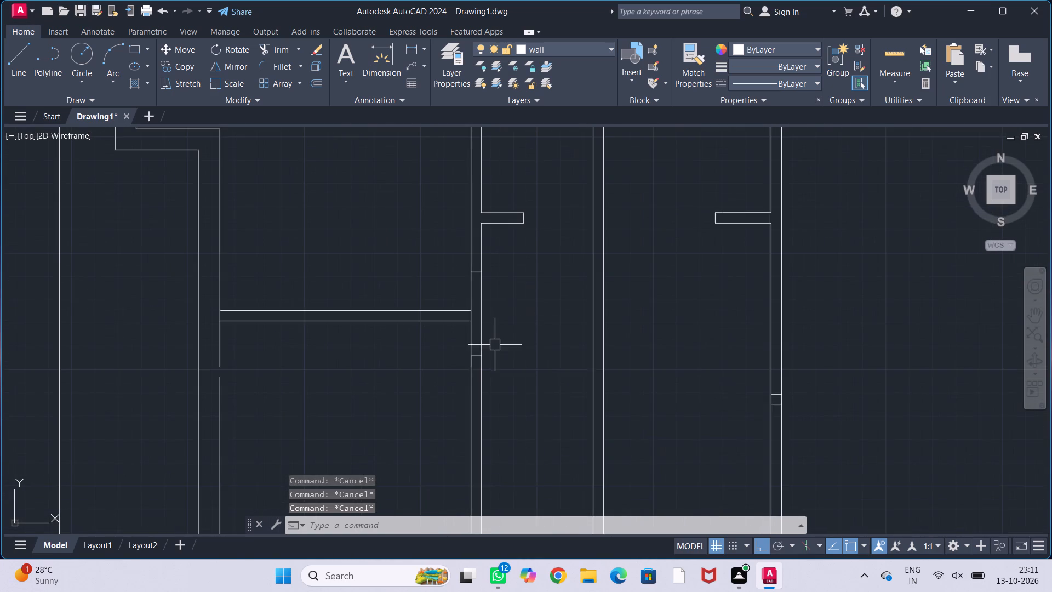
scroll(490, 337, "up", 1)
left_click(467, 369)
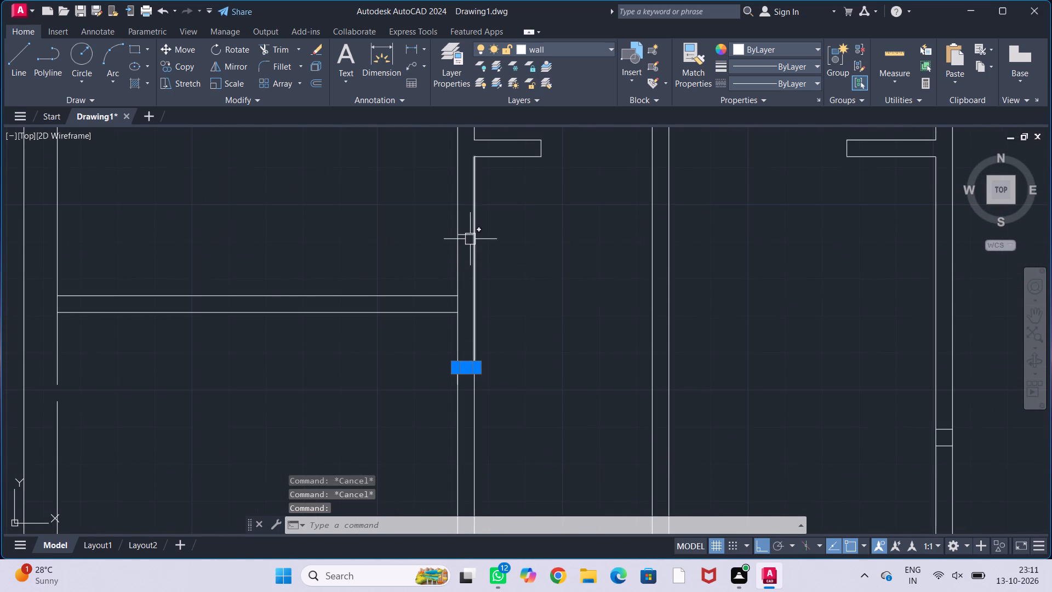
left_click(463, 236)
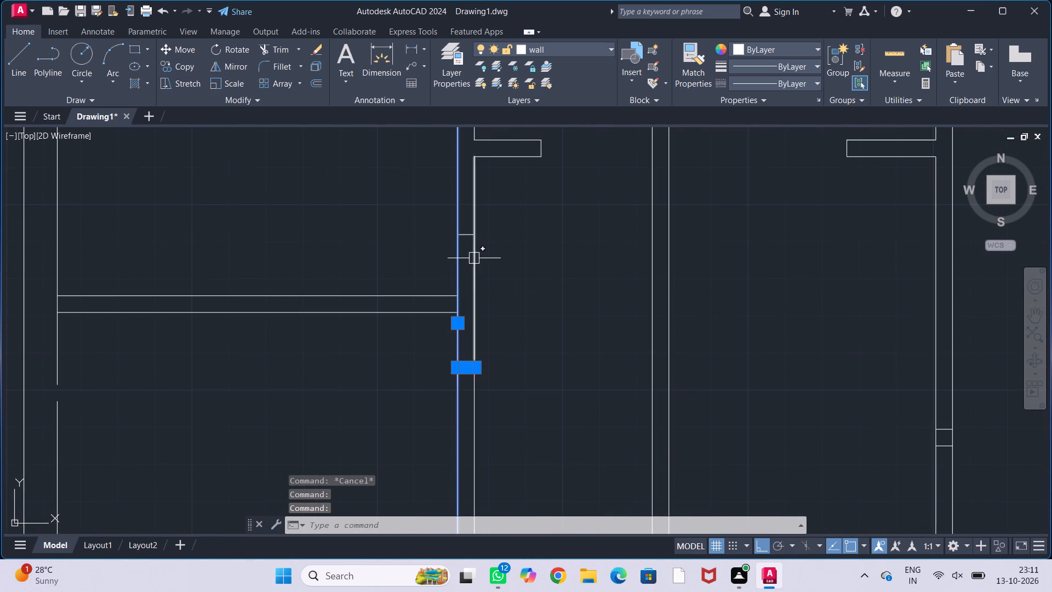
key("Escape")
left_click(465, 235)
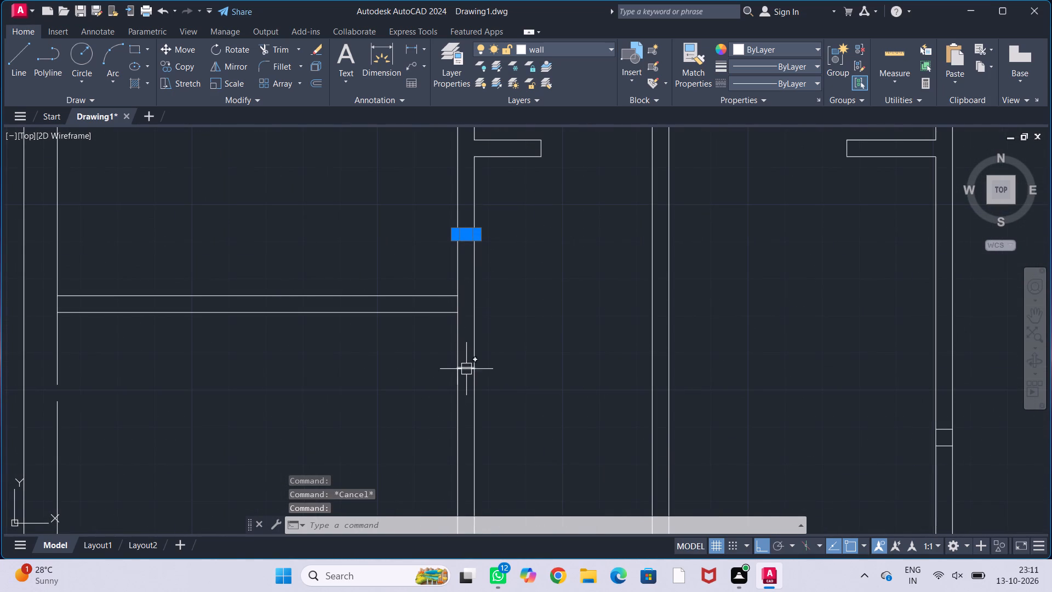
left_click(466, 369)
key("Delete")
Offset the upper line of the partition below the northwest room 3' to the north.
scroll(557, 334, "down", 2)
middle_click_drag(547, 275, 540, 343)
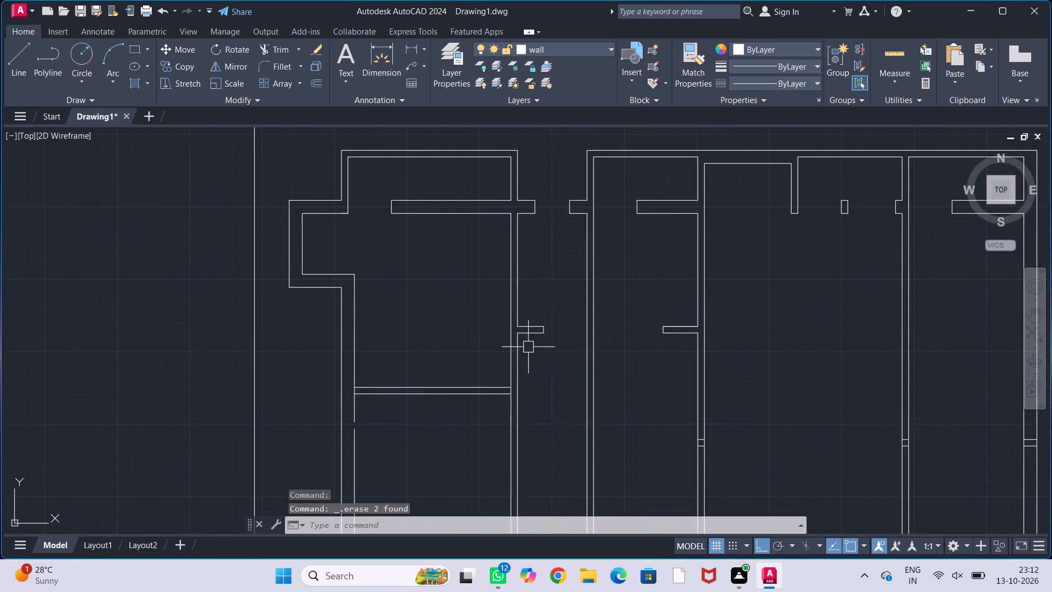
scroll(518, 362, "up", 1)
middle_click_drag(527, 379, 490, 360)
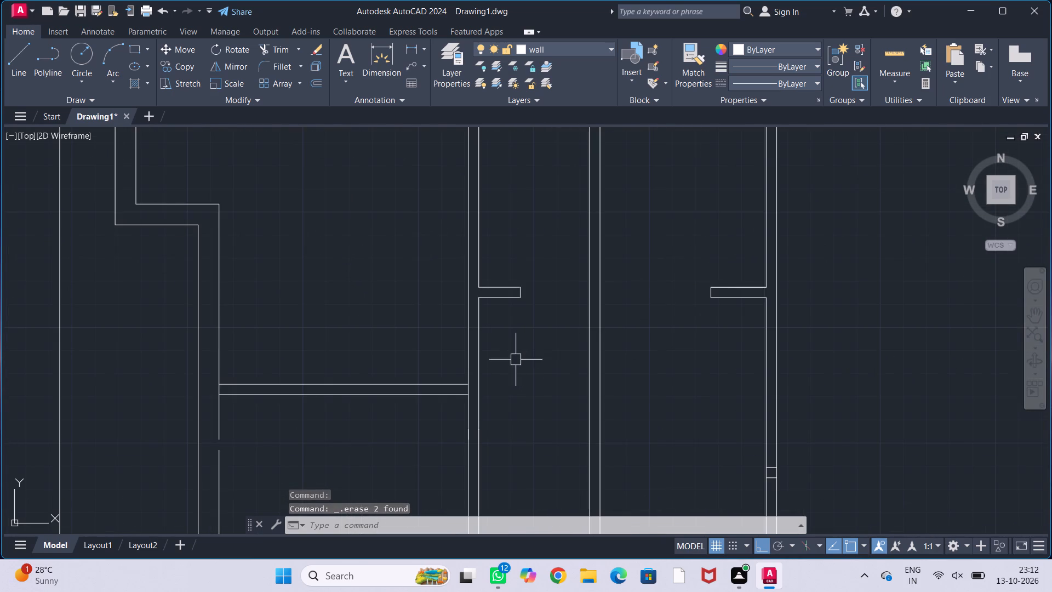
middle_click_drag(506, 358, 507, 345)
type("off")
key("Return")
type("3'")
key("Return")
left_click(440, 366)
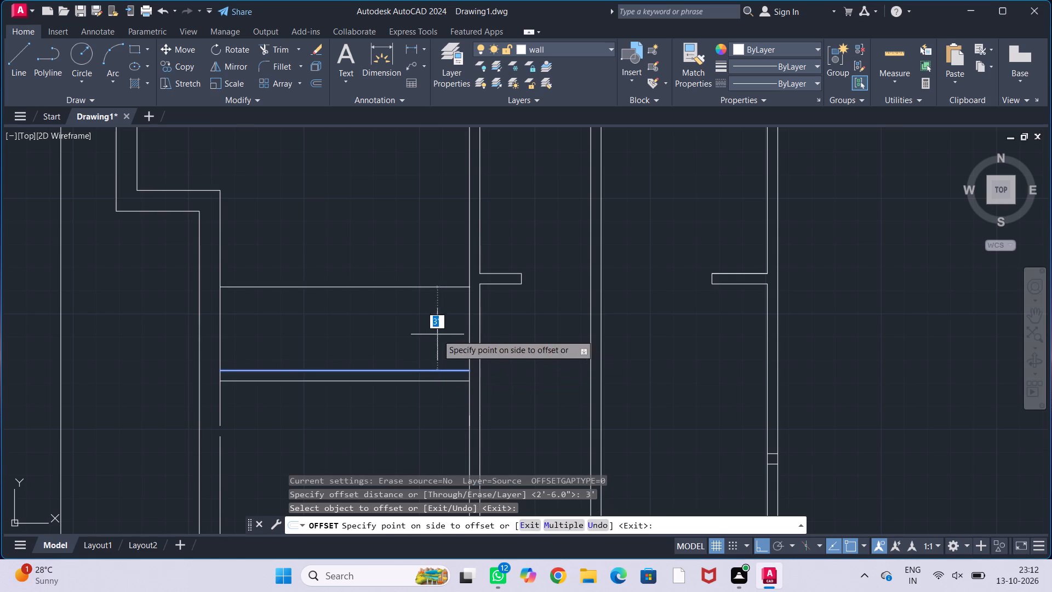
left_click(437, 334)
key("Escape")
key("Escape")
key("Escape")
key("Escape")
key("Escape")
Extend the offset line and the partition's upper line east to the outer face of the northwest room's east wall.
middle_click_drag(437, 330, 431, 341)
type("ex")
key("Return")
left_click(420, 301)
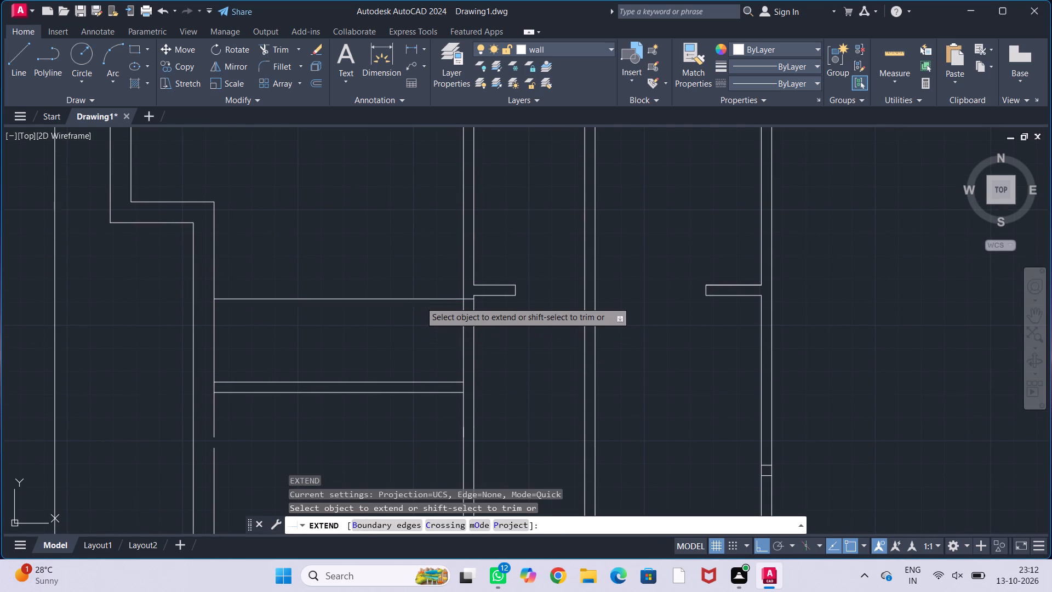
key("Escape")
key("Escape")
key("Escape")
key("Escape")
key("Escape")
key("Escape")
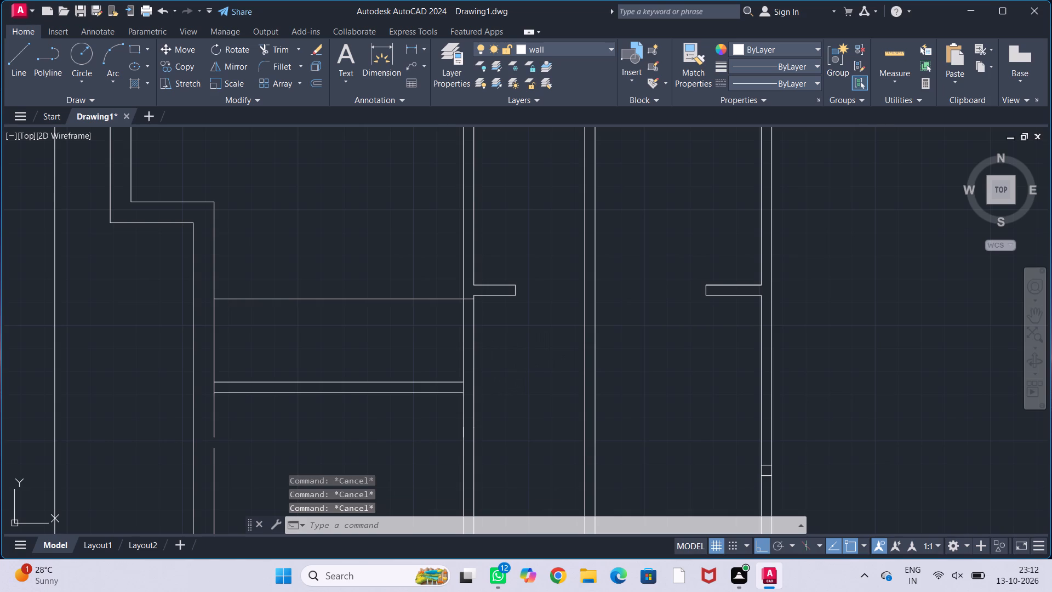
key("e")
key("x")
key("Return")
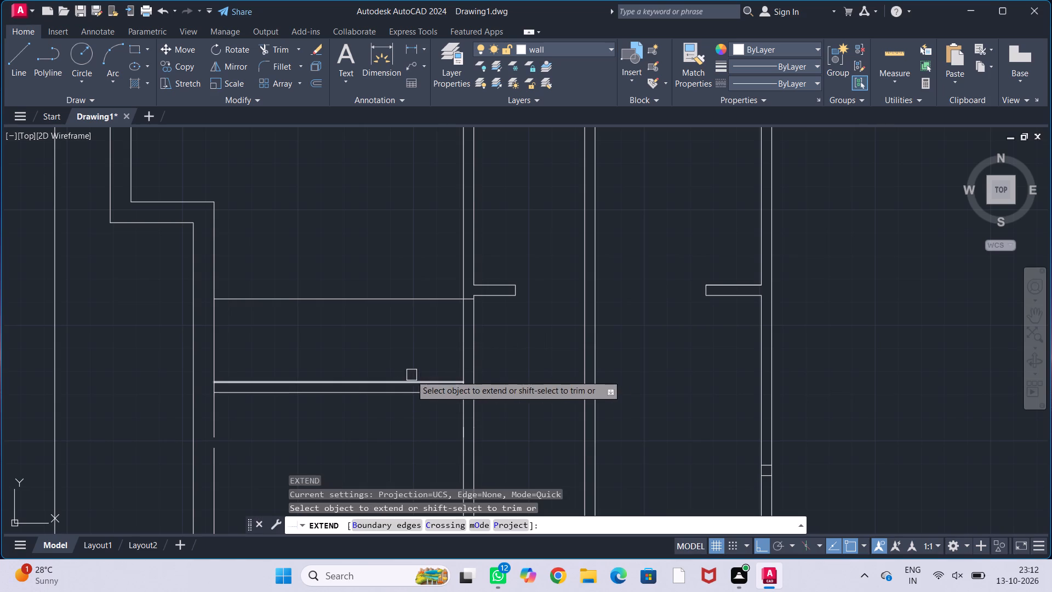
left_click(418, 381)
key("Escape")
key("Escape")
key("Escape")
key("Escape")
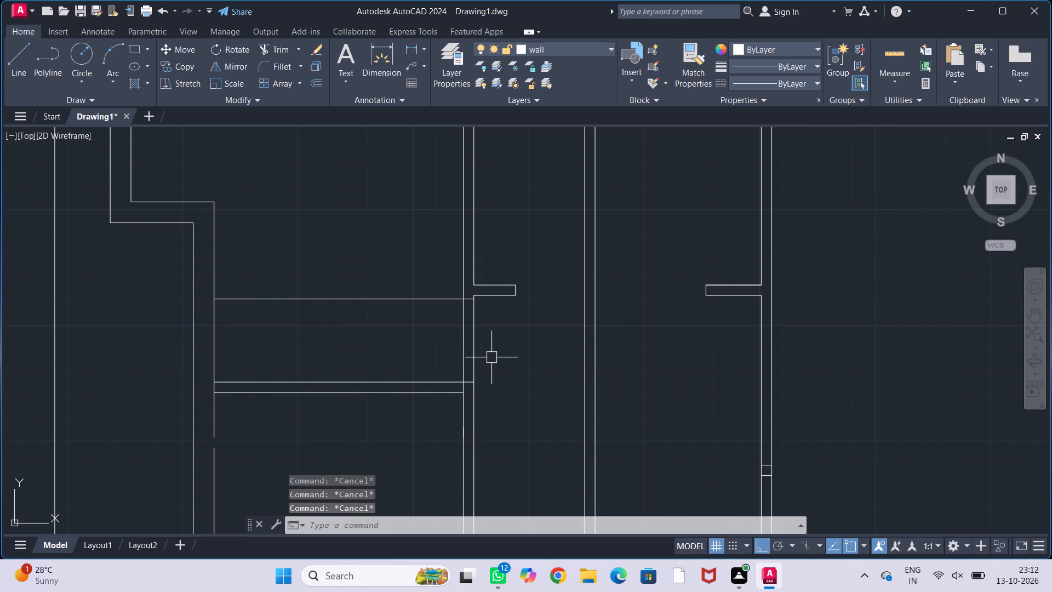
Trim the offset line inside the room and both east wall lines above the partition, cutting a 3' opening.
key("t")
key("r")
key("Return")
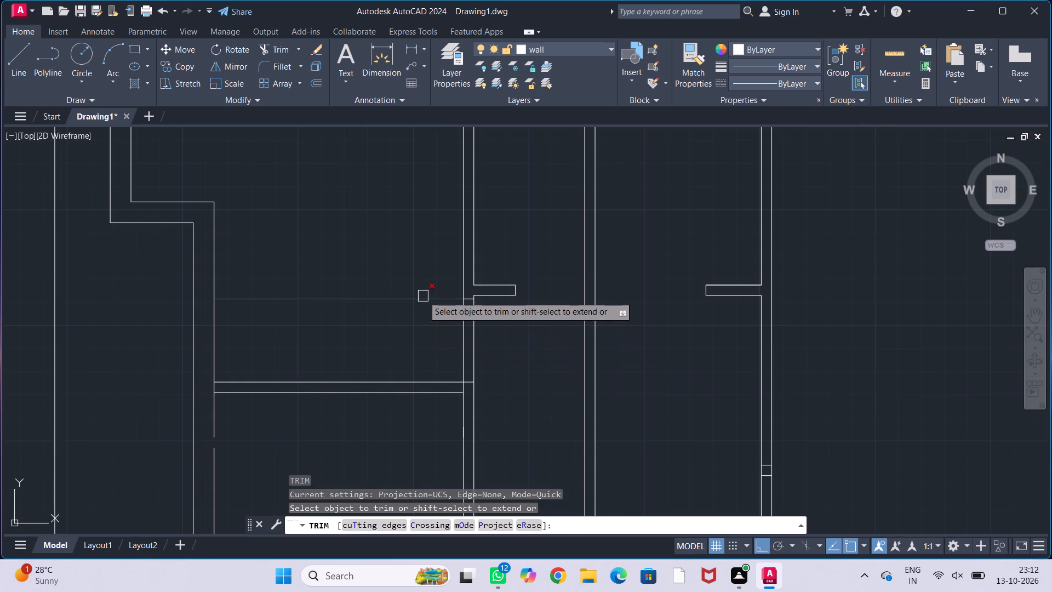
left_click(423, 296)
left_click_drag(437, 358, 505, 358)
key("Escape")
key("Escape")
key("Escape")
key("Escape")
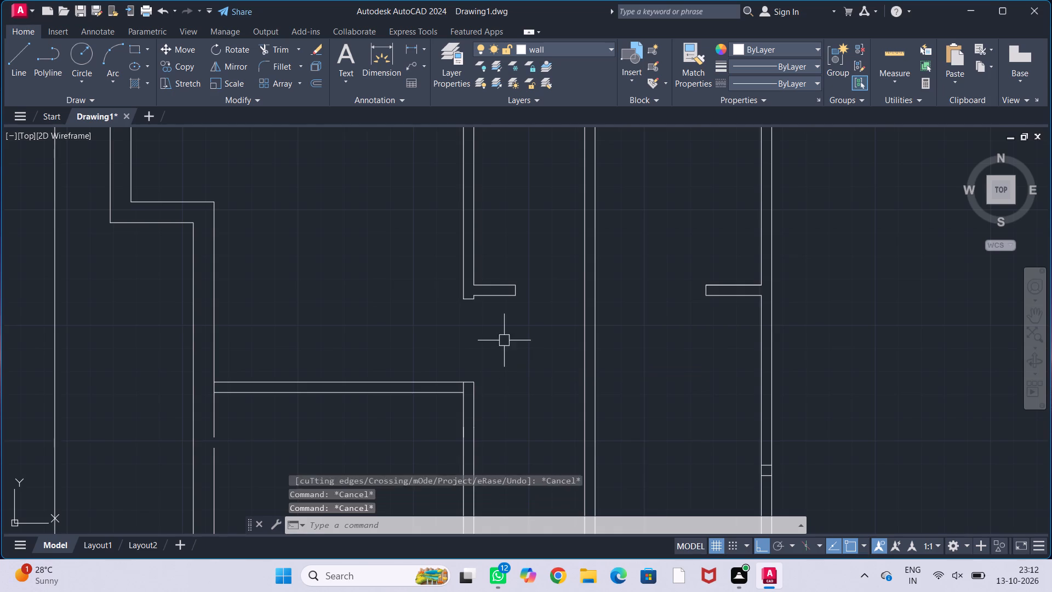
key("Escape")
Trim the leftover inner wall line across the partition's thickness at its corner with the east wall.
scroll(505, 337, "down", 2)
scroll(496, 373, "up", 3)
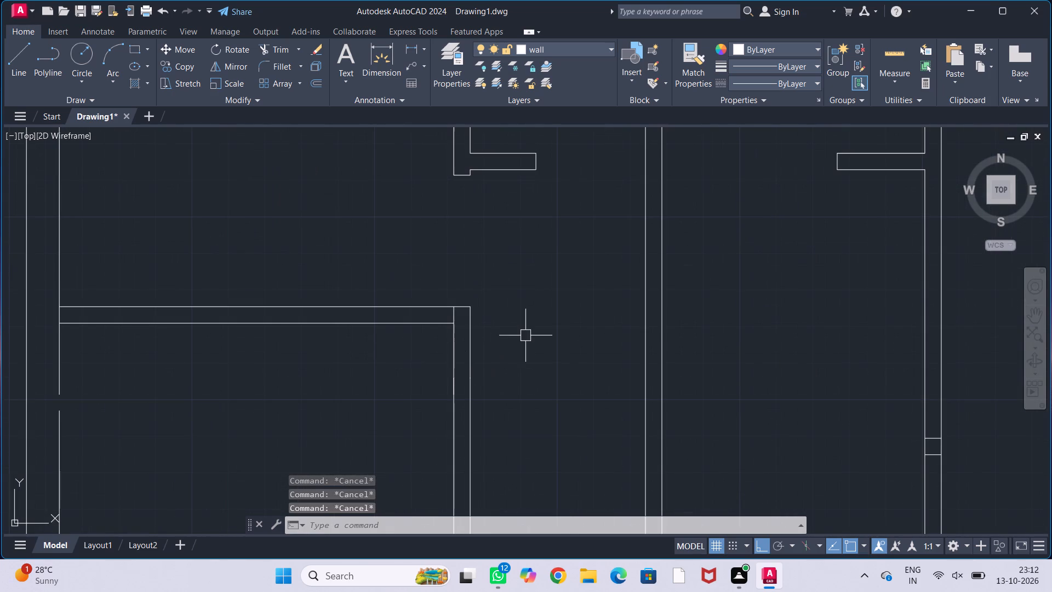
key("Return")
left_click(451, 317)
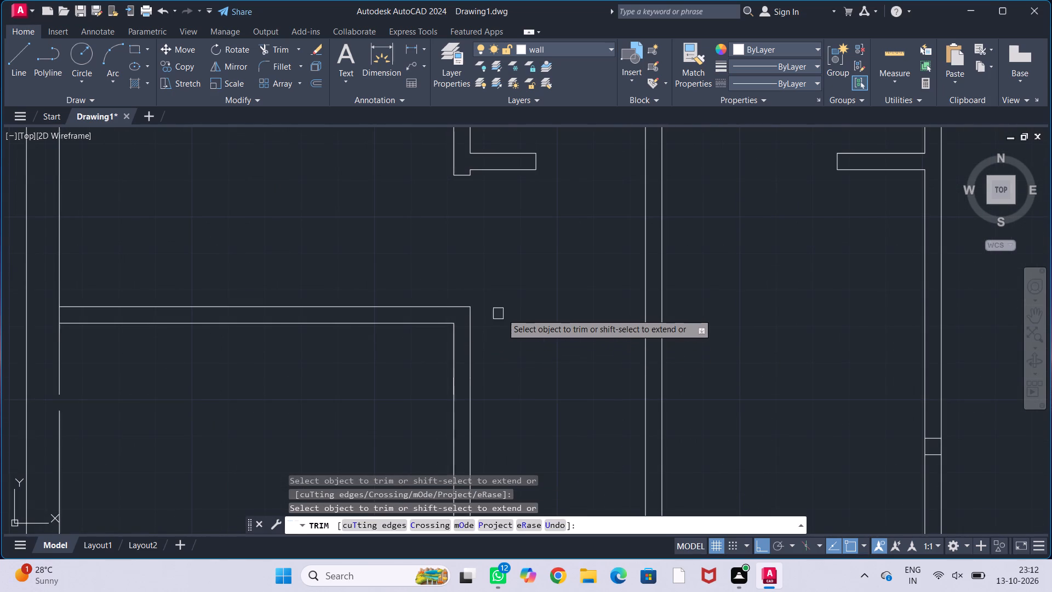
key("Escape")
key("Escape")
key("Escape")
key("Escape")
key("Escape")
Offset the inner north wall line just east of the notched recess 10' south into the room.
scroll(514, 314, "down", 2)
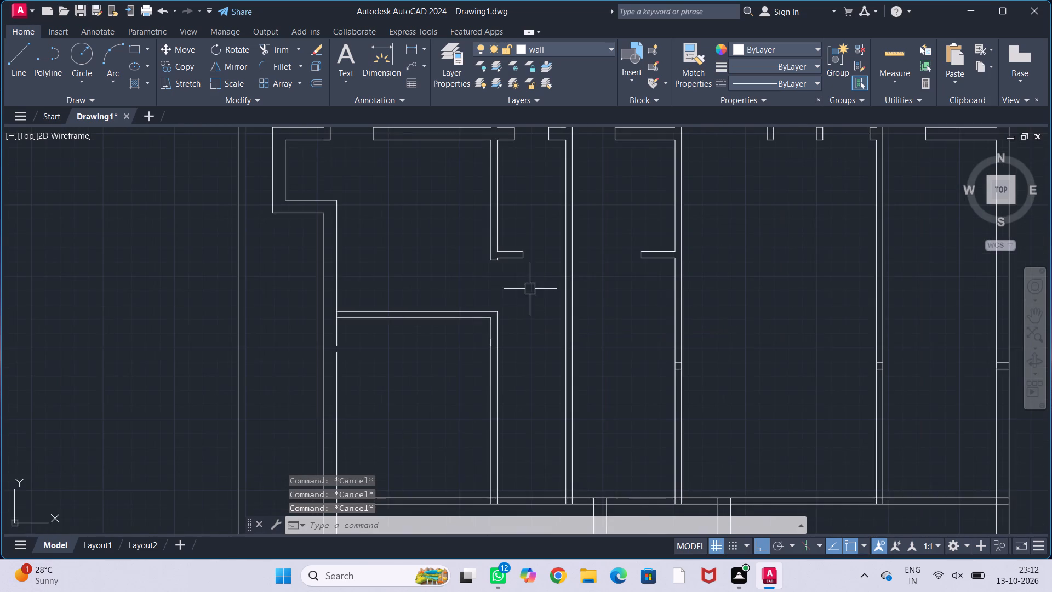
middle_click_drag(530, 289, 533, 347)
middle_click_drag(534, 347, 519, 363)
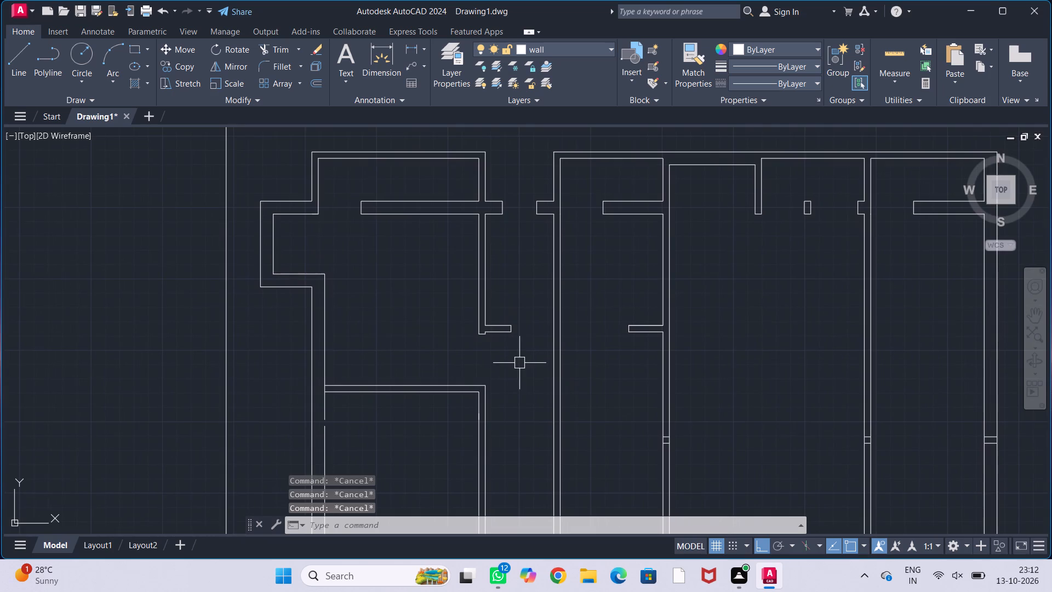
middle_click_drag(528, 362, 480, 362)
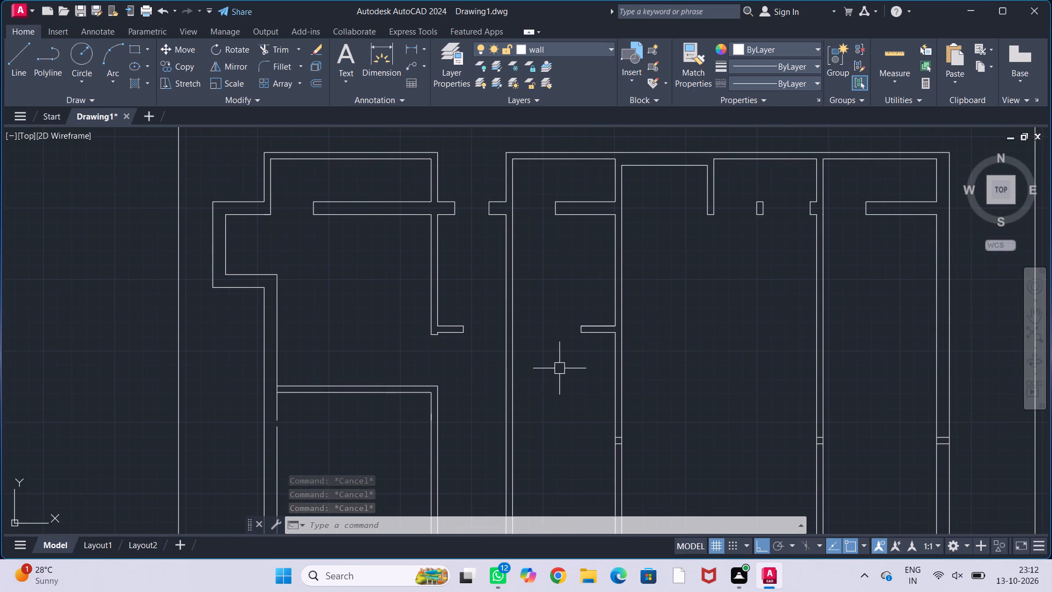
middle_click_drag(559, 368, 495, 364)
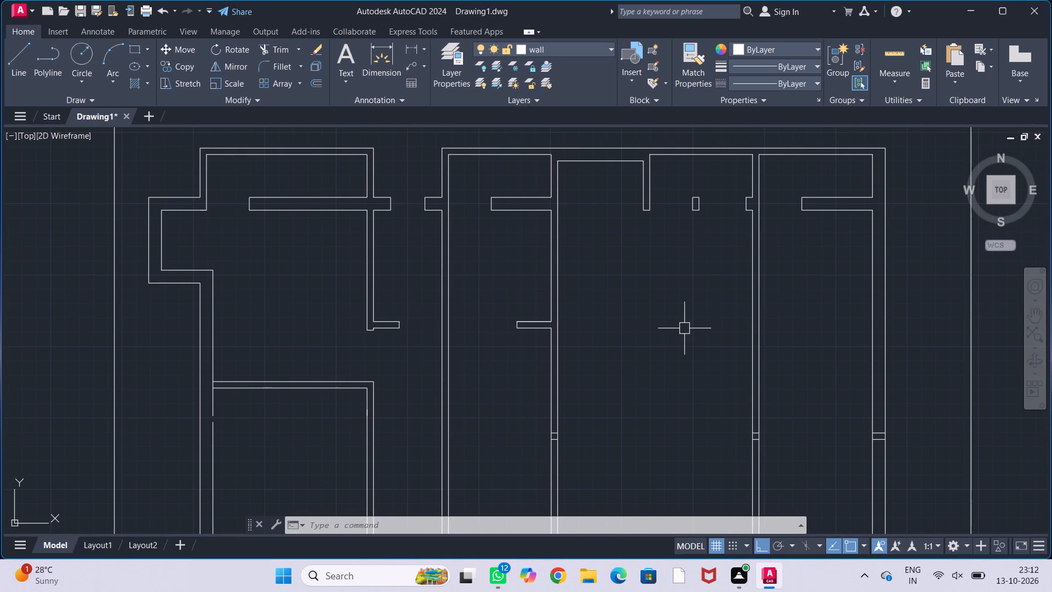
middle_click_drag(658, 325, 513, 319)
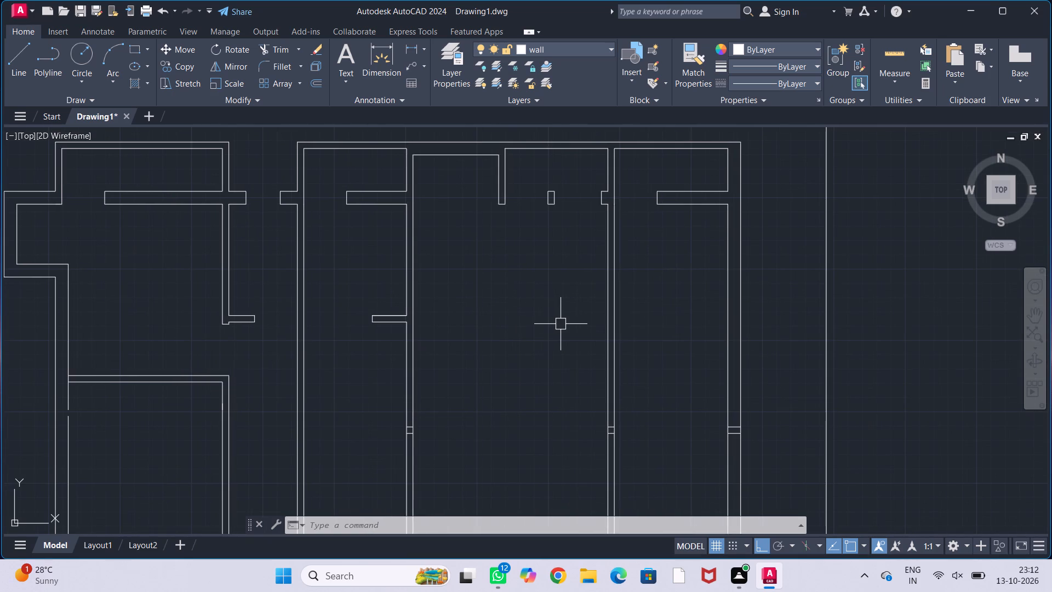
type("off")
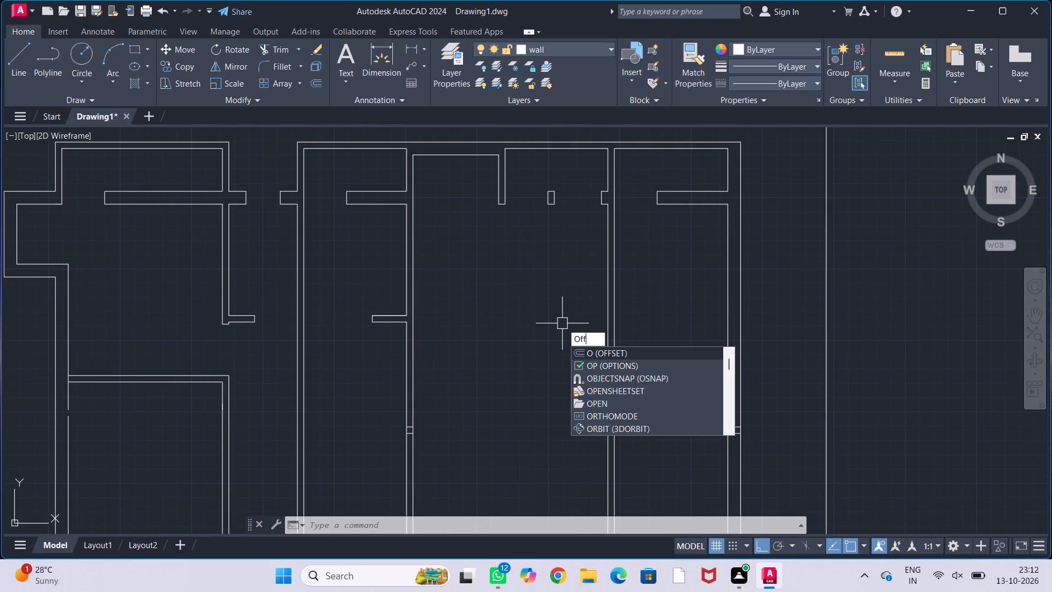
key("Return")
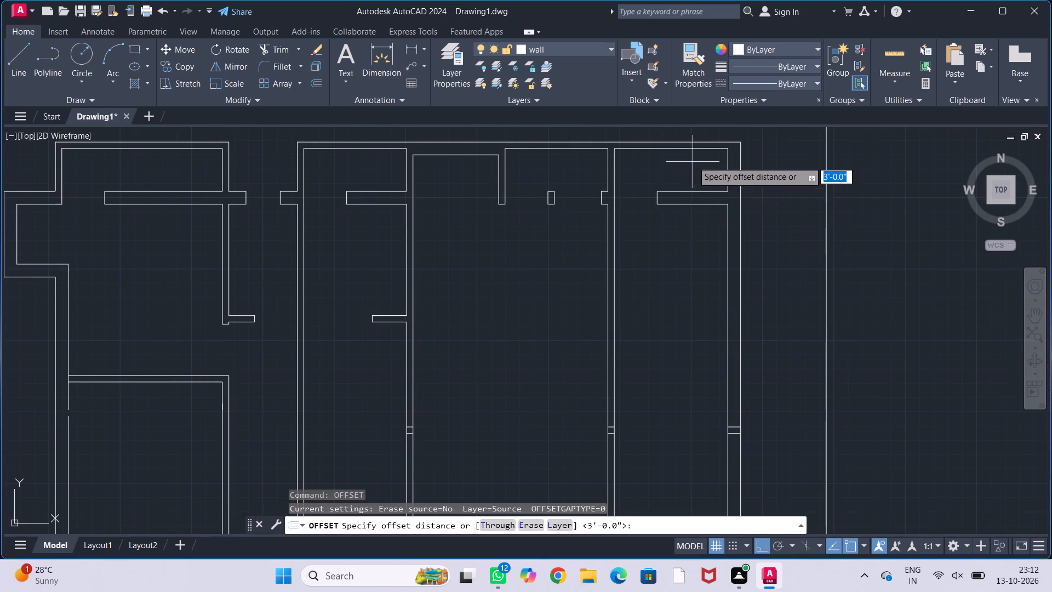
key("1")
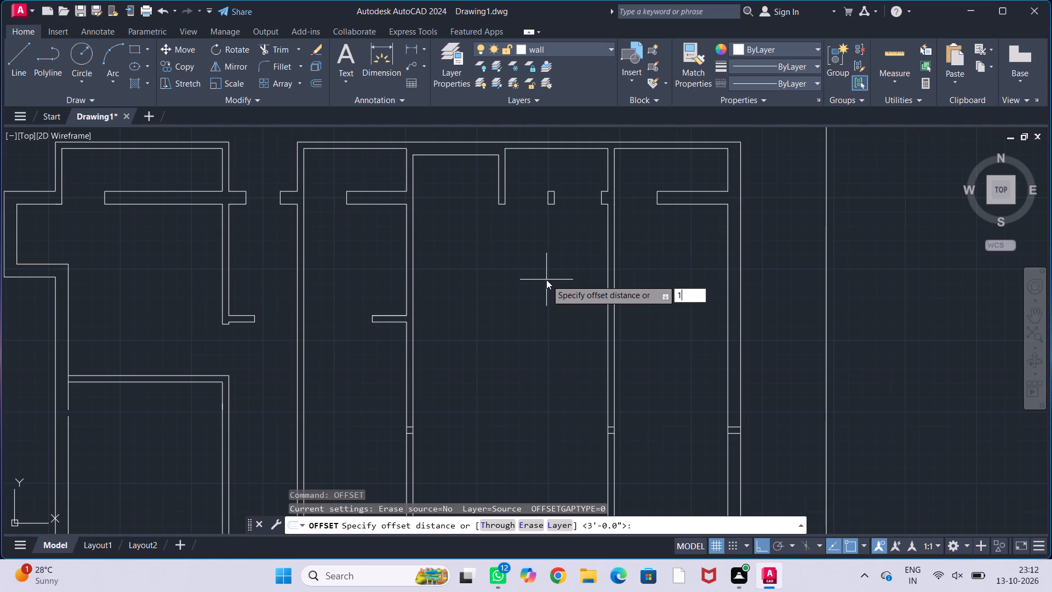
key("0")
key("apostrophe")
key("Return")
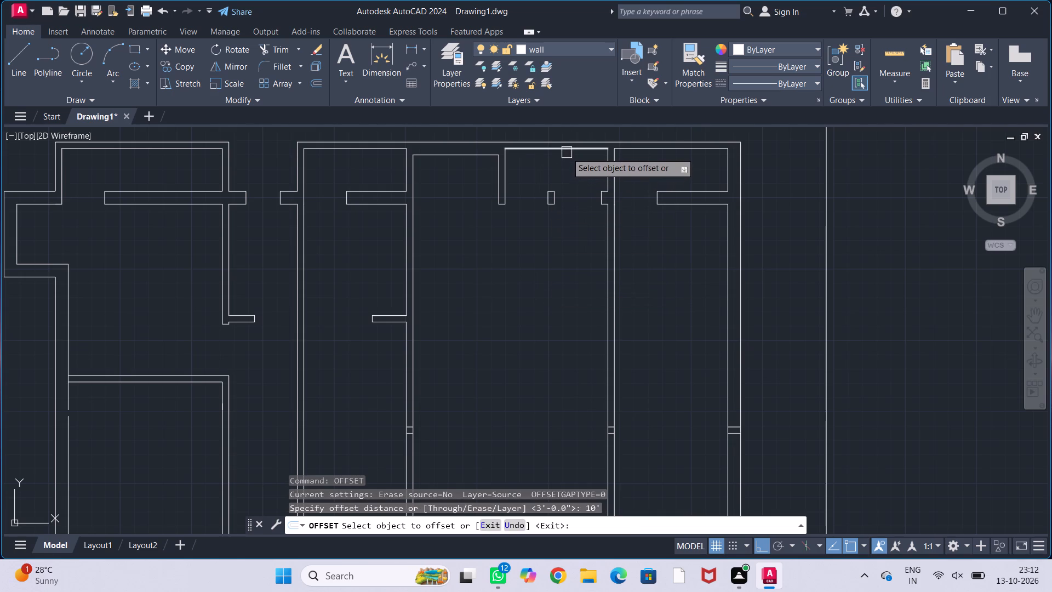
left_click(567, 152)
left_click(565, 293)
key("Escape")
key("Escape")
key("Escape")
key("Escape")
key("Escape")
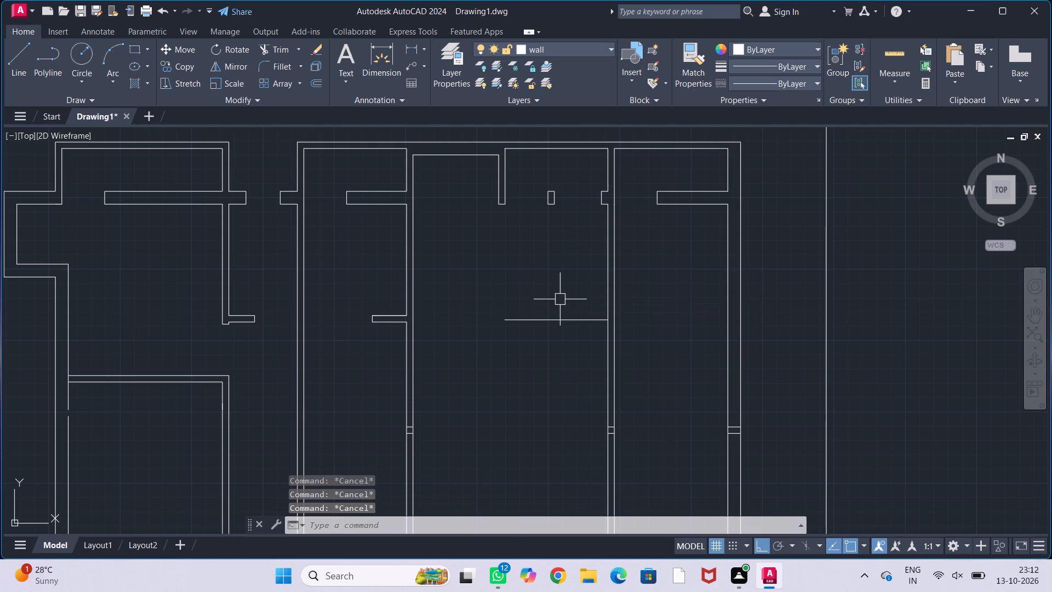
Stretch the new horizontal line west to the room's west wall and east to the inner face of the exterior east wall.
left_click(558, 322)
left_click(511, 321)
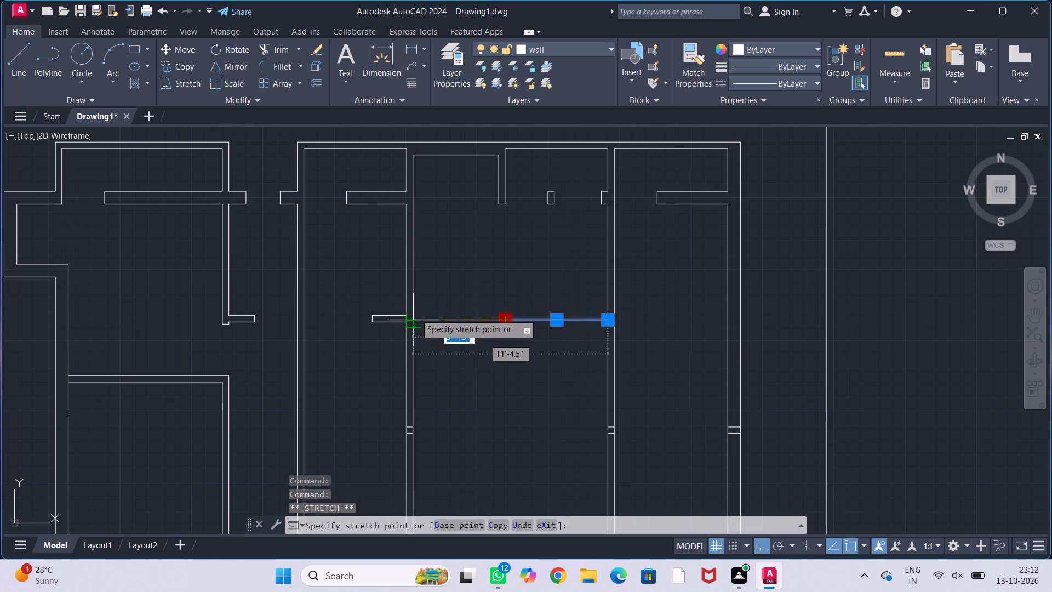
left_click(414, 317)
left_click(603, 323)
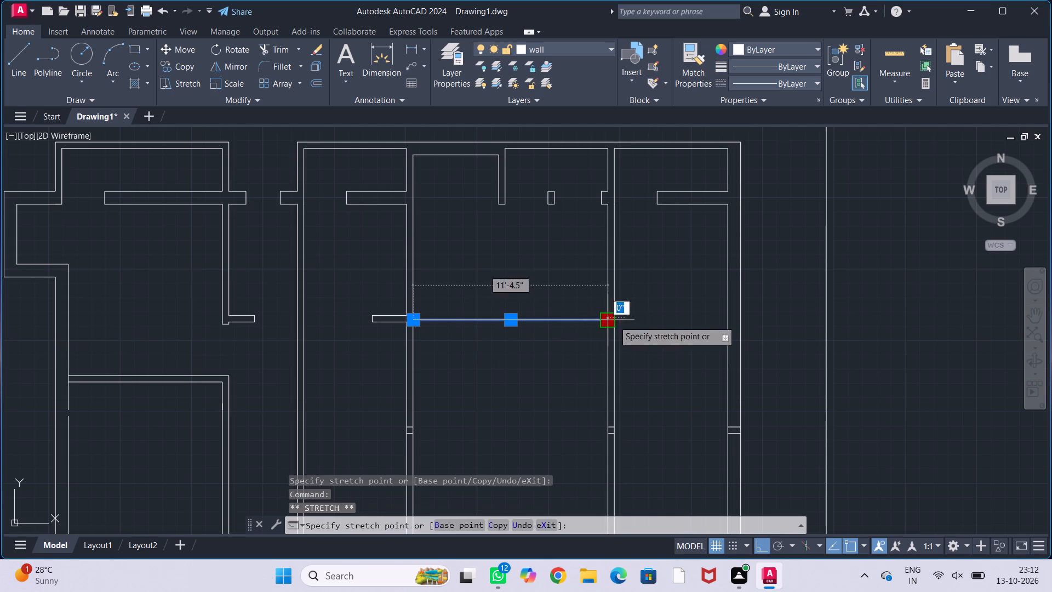
left_click(729, 322)
key("Escape")
key("Escape")
key("Escape")
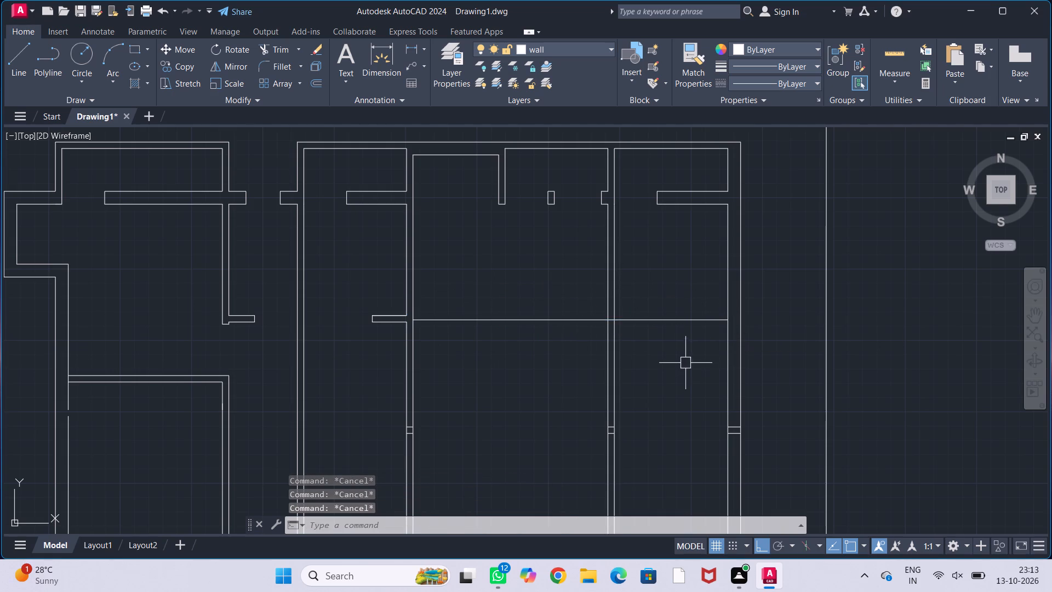
key("Escape")
key("Escape")
Offset the new horizontal partition line 4.5" south to give the partition its thickness.
key("o")
type("ff")
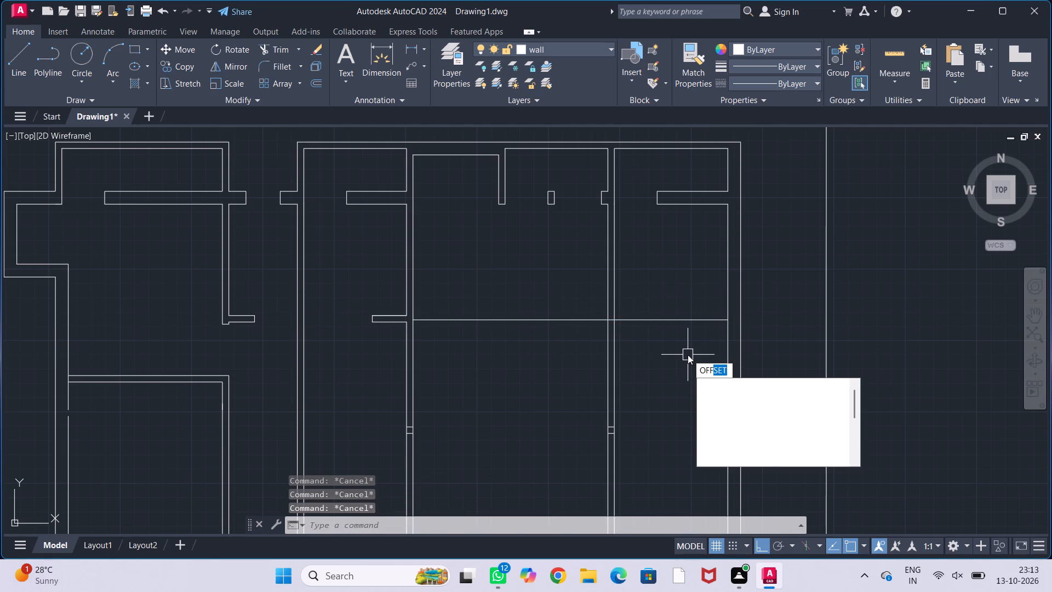
key("Return")
type("4.")
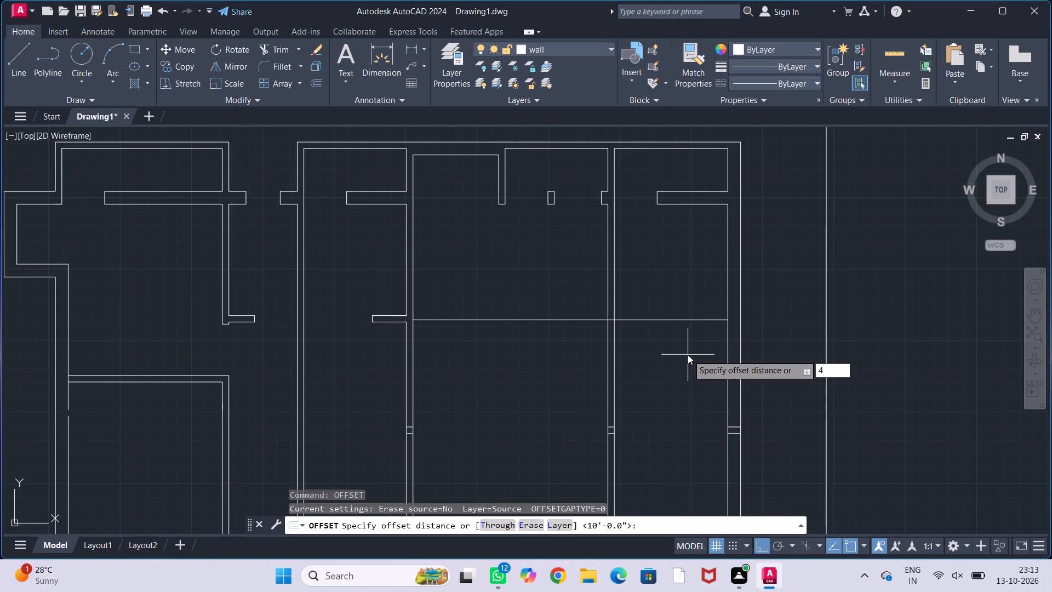
key("5")
key("shift+quotedbl")
key("Return")
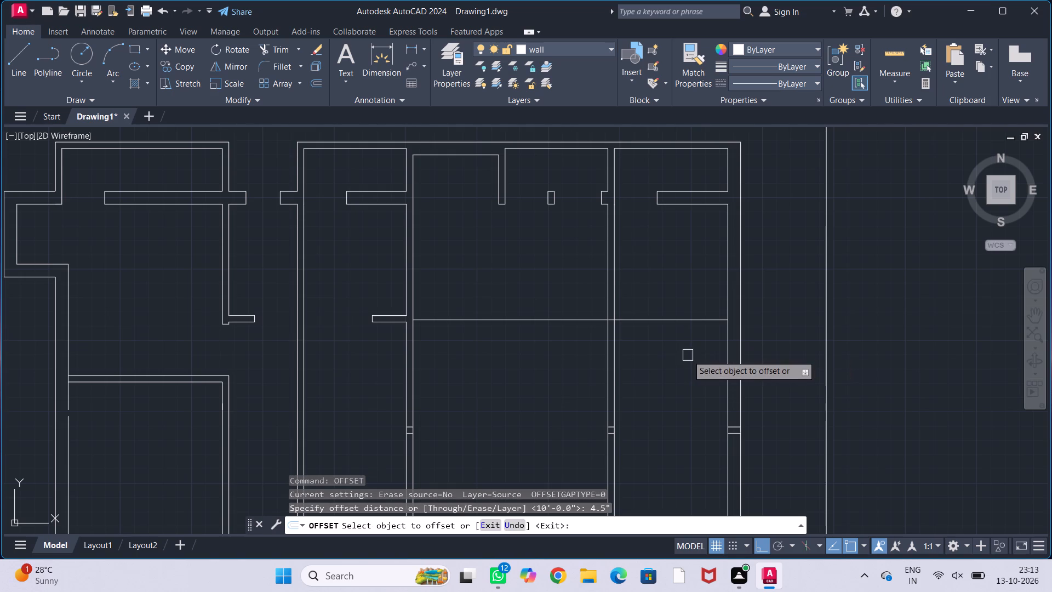
left_click(682, 316)
left_click(696, 390)
key("Escape")
key("Escape")
key("Escape")
key("Escape")
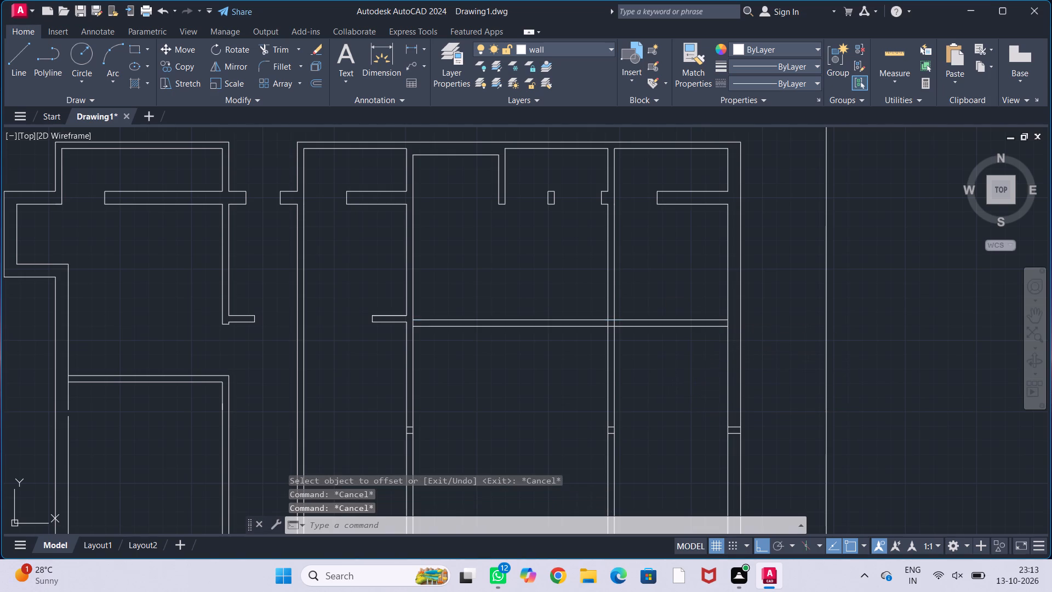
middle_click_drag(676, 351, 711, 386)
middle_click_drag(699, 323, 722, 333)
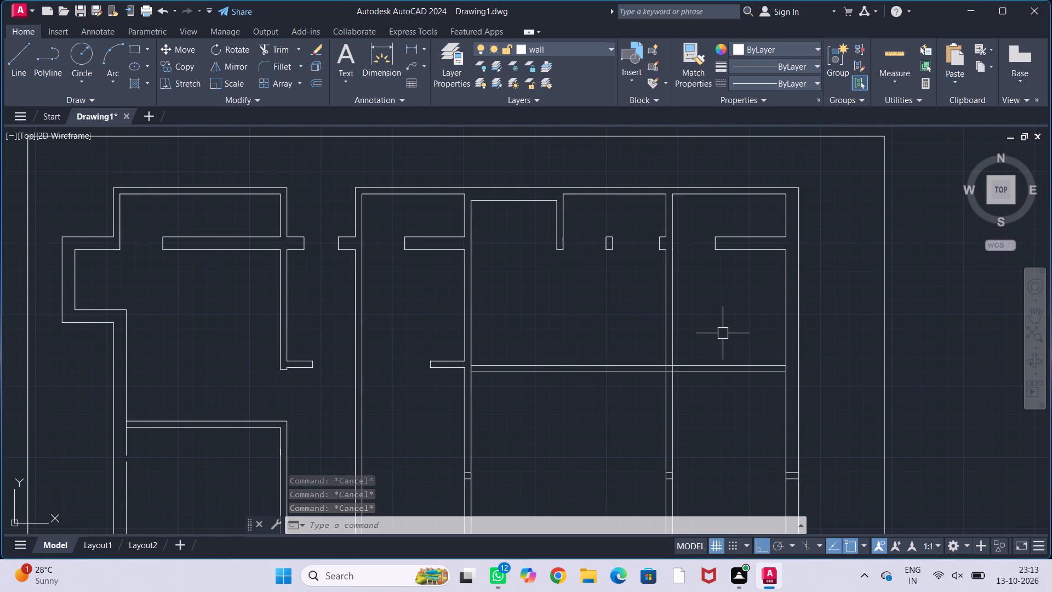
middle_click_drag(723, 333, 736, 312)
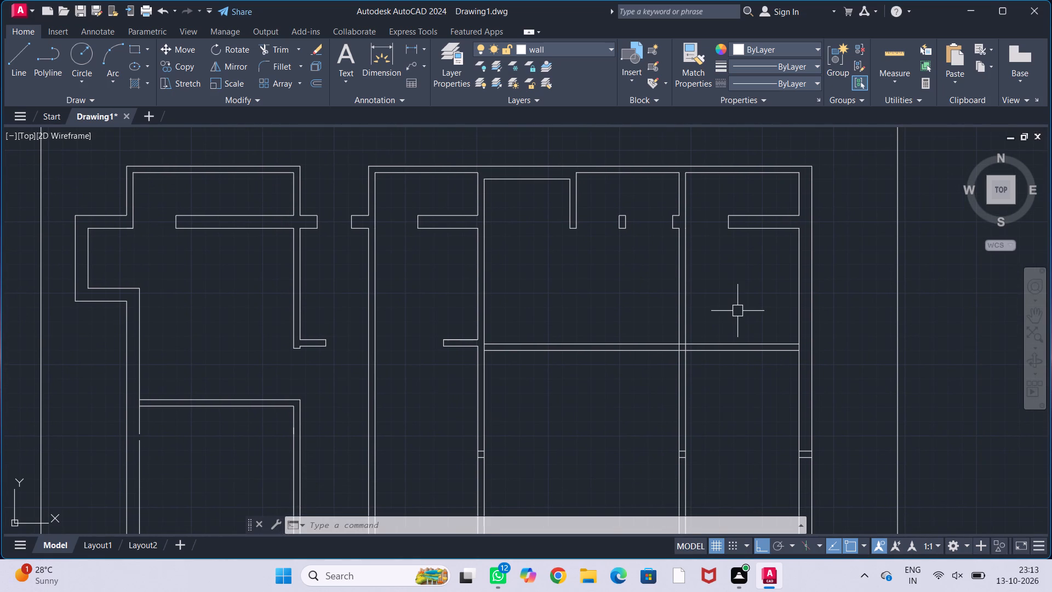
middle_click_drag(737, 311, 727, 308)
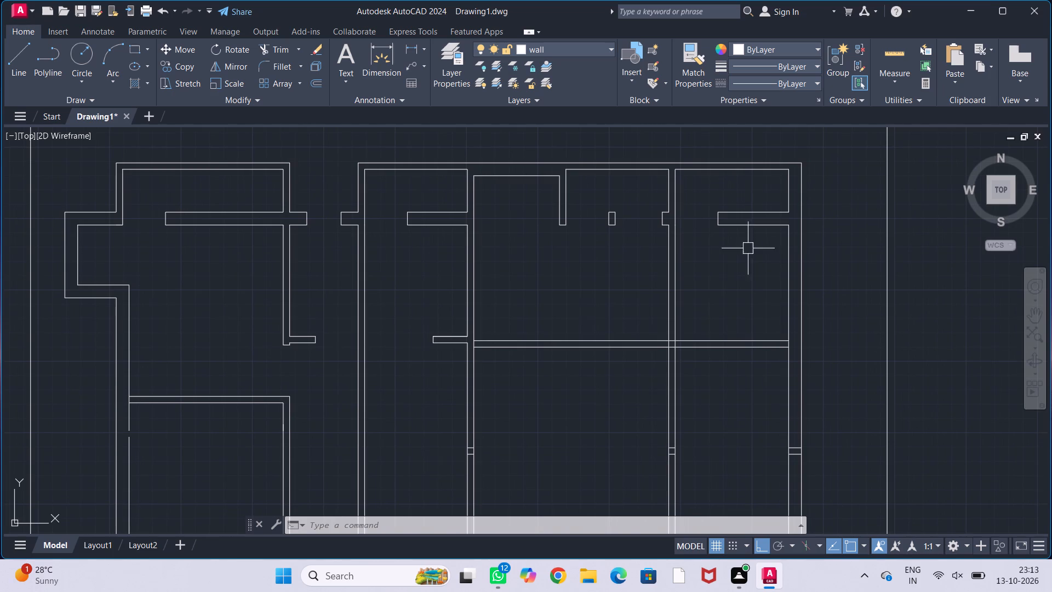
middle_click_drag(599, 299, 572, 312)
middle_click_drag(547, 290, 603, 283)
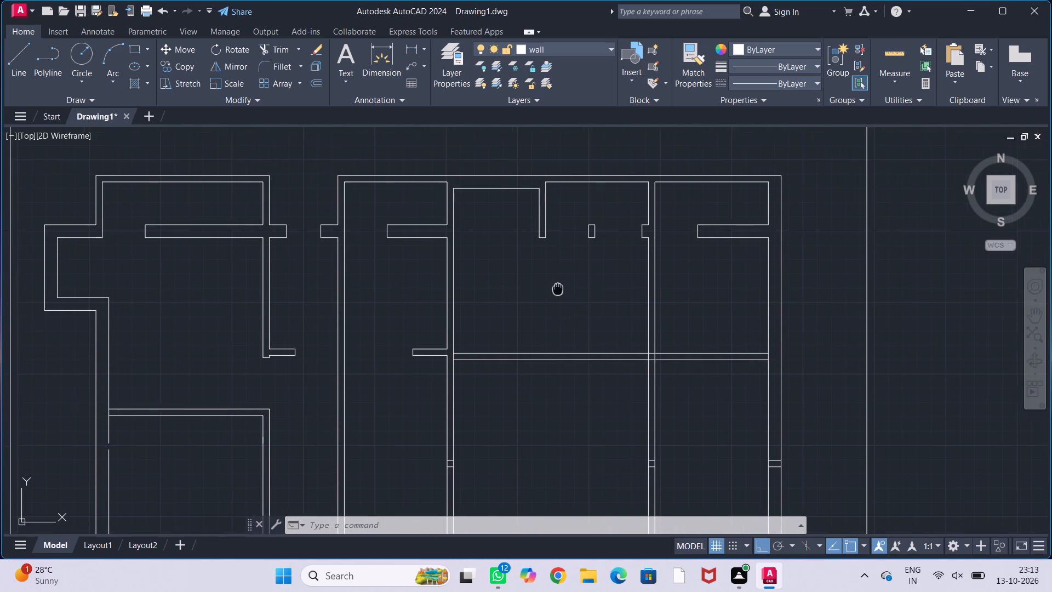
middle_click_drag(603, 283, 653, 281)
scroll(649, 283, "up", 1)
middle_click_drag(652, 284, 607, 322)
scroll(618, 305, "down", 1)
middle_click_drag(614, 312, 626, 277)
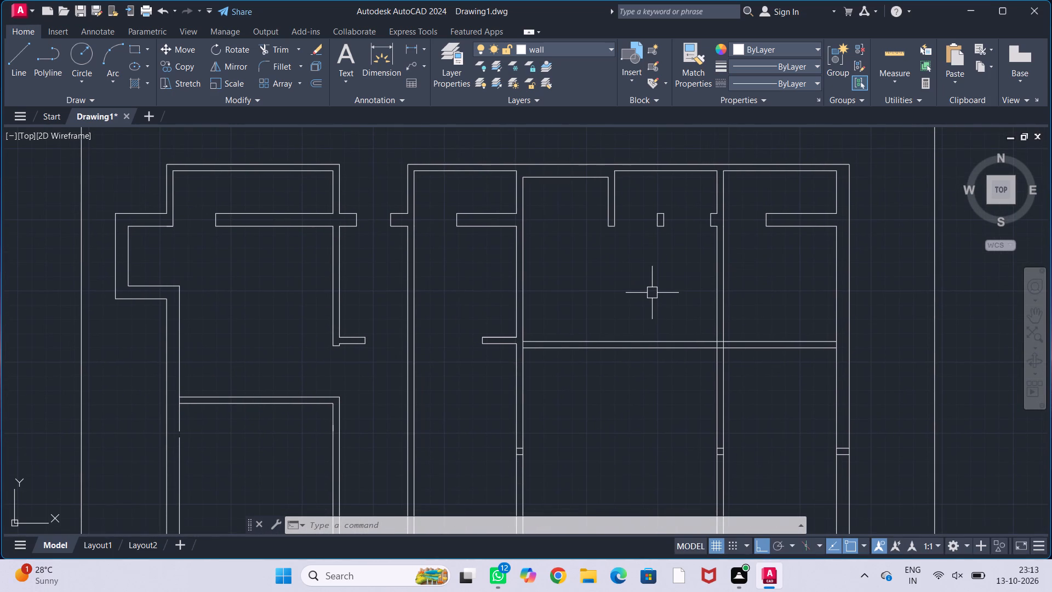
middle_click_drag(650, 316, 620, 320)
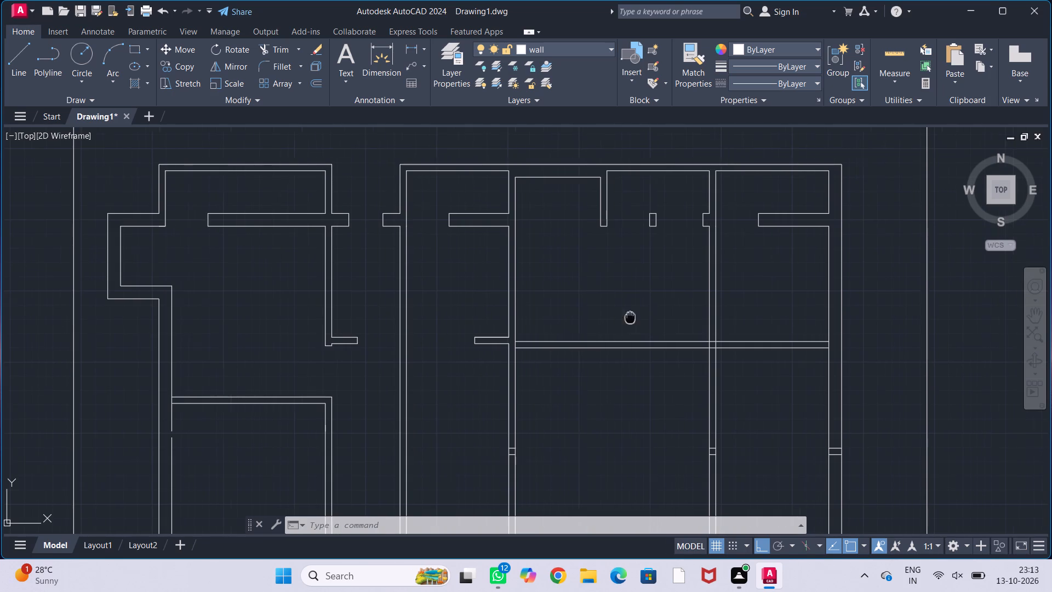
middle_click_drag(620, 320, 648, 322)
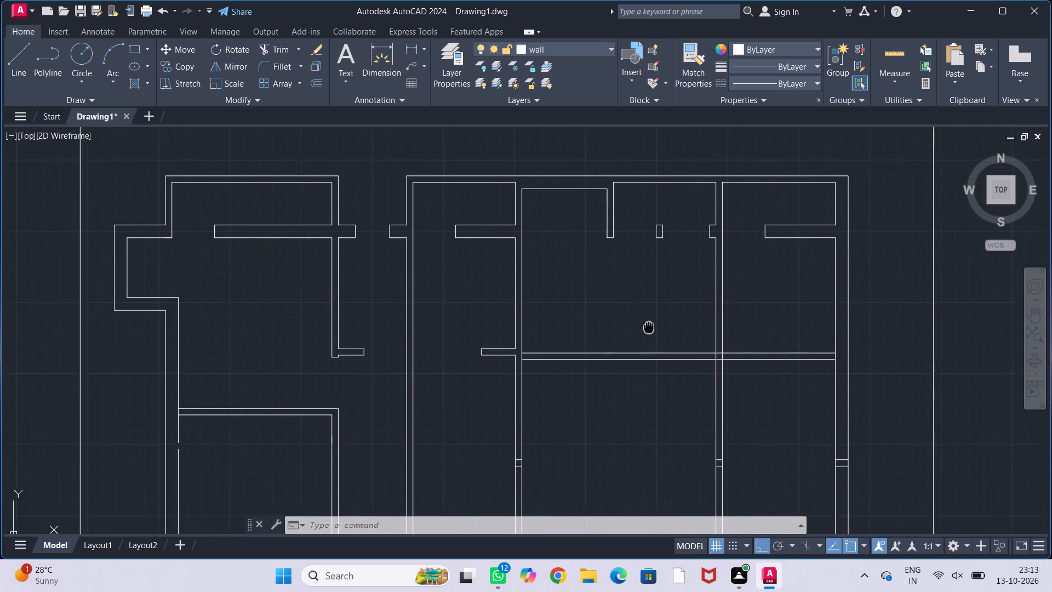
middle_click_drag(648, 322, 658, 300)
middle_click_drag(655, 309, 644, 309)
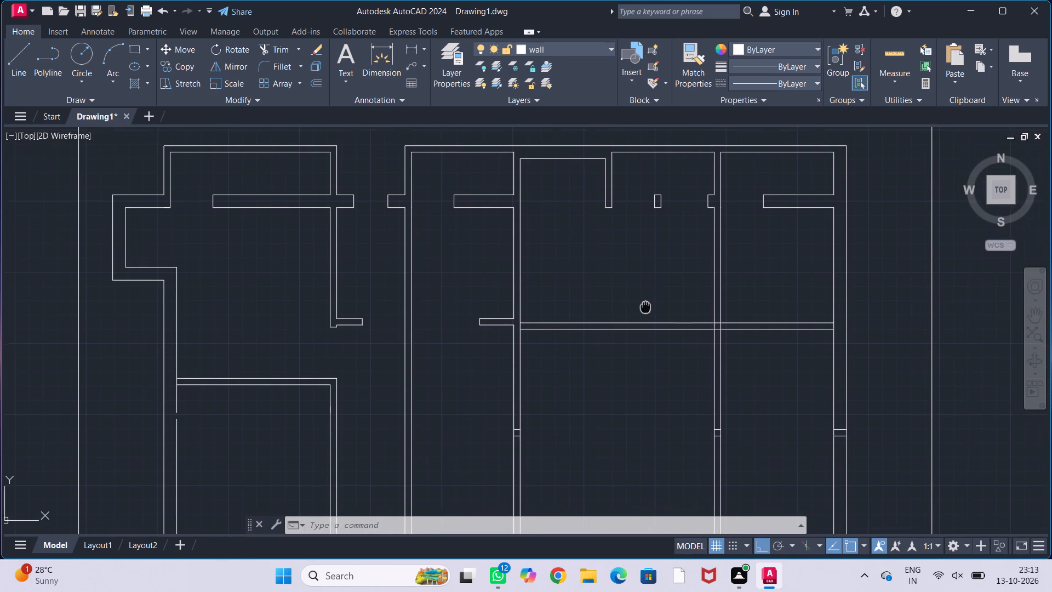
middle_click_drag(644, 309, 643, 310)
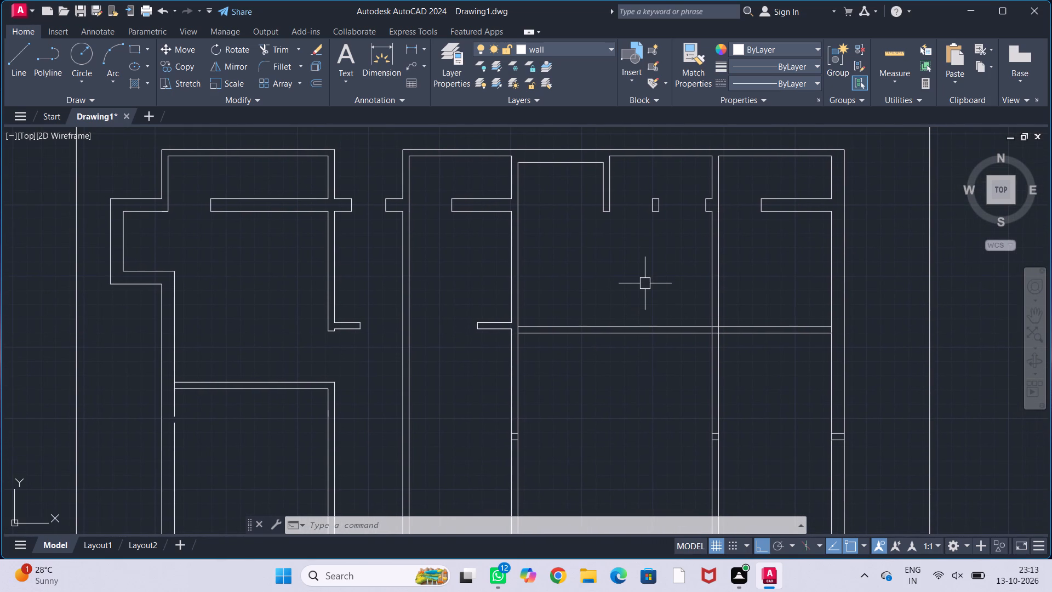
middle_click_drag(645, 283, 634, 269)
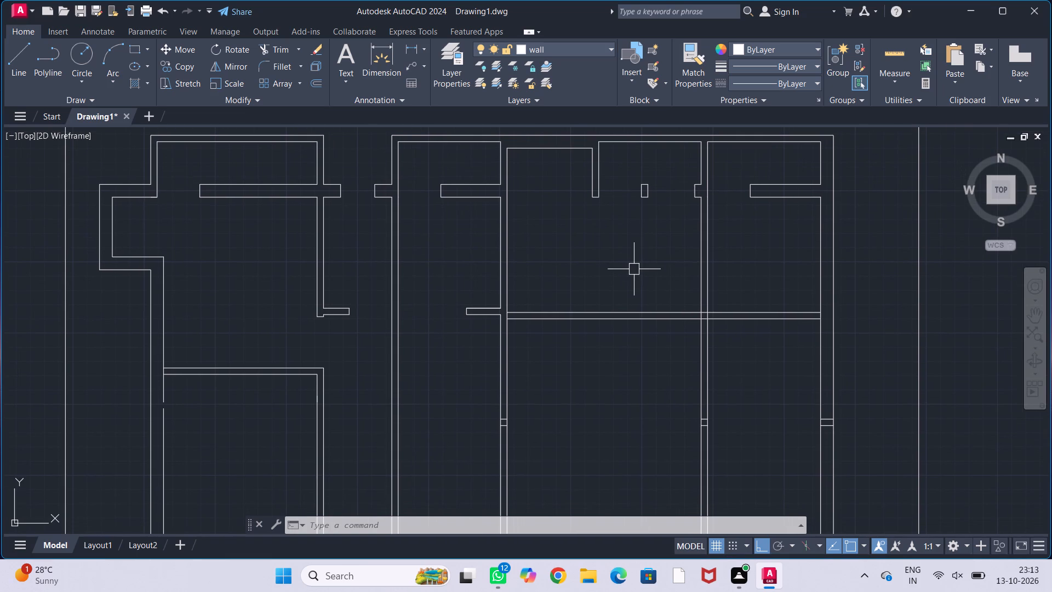
Offset the west face of the interior wall crossing the new partition 3' west into the room.
key("o")
type("ff")
key("Return")
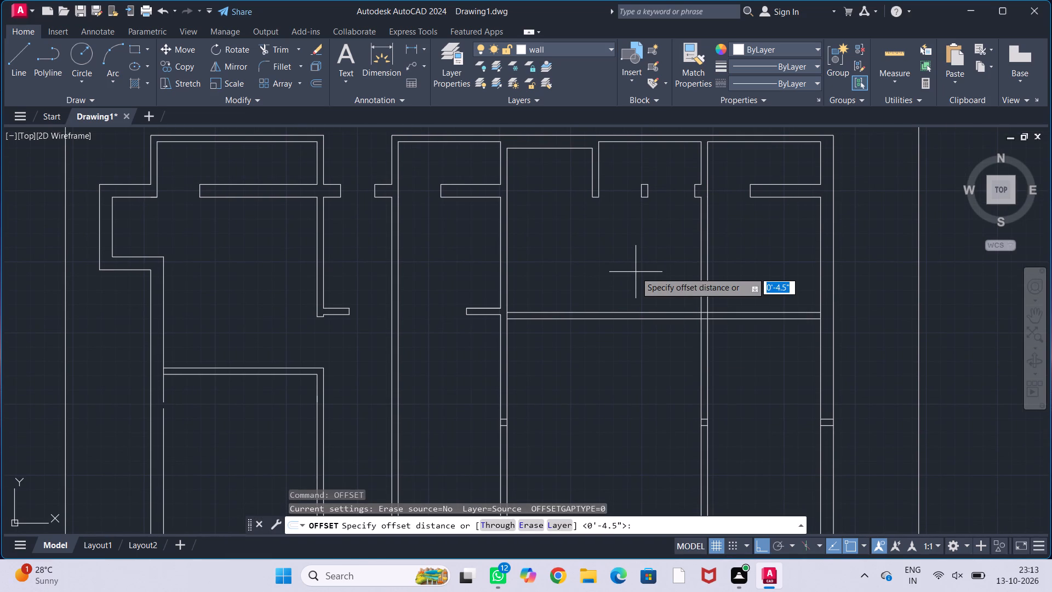
key("3")
key("apostrophe")
key("Return")
left_click(697, 286)
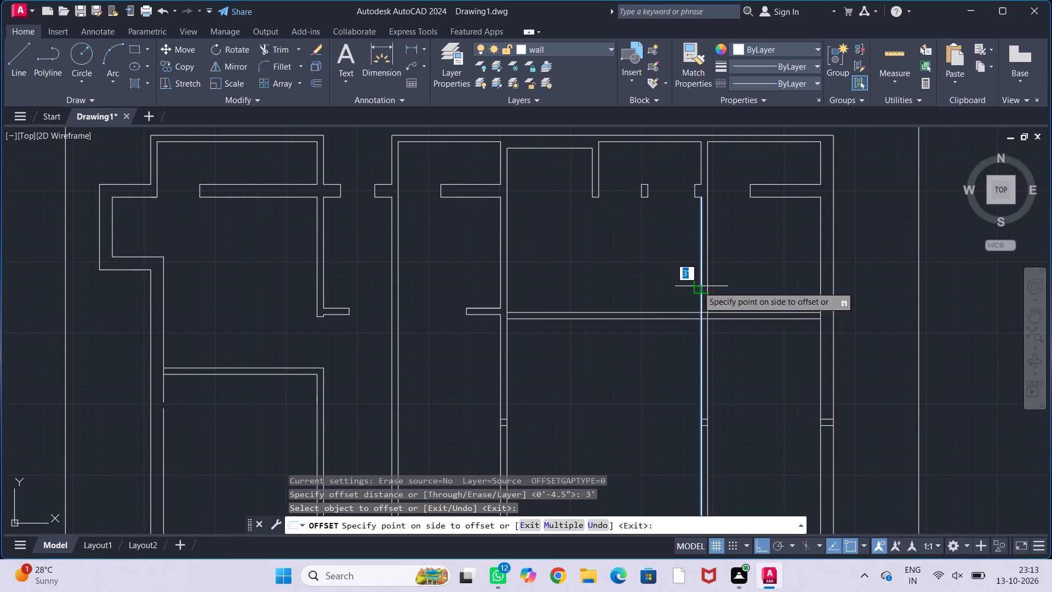
left_click(648, 289)
scroll(694, 278, "down", 2)
scroll(677, 320, "up", 1)
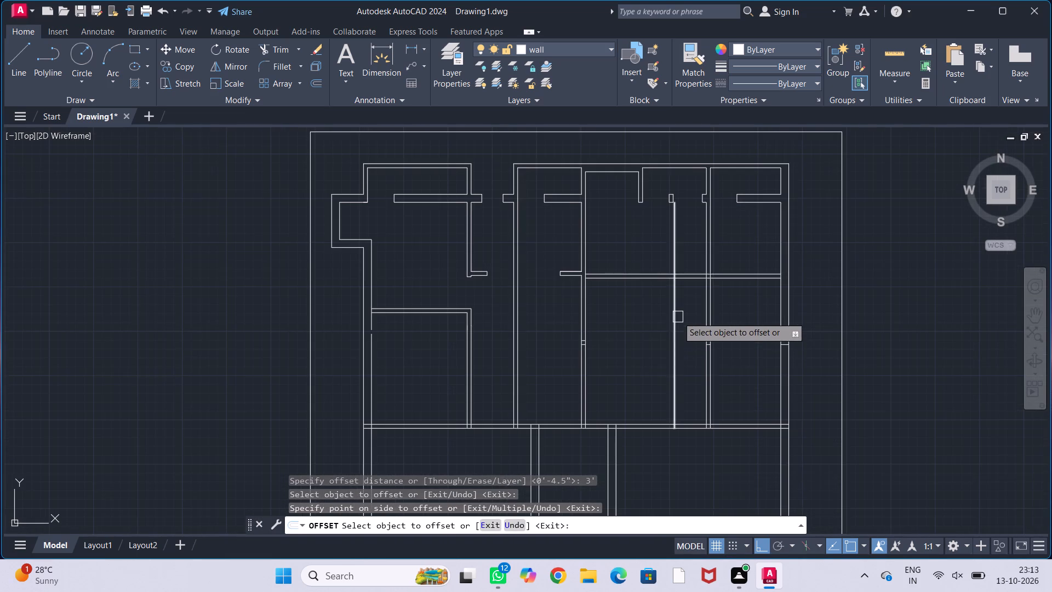
middle_click_drag(655, 322, 638, 321)
type("tr")
key("Return")
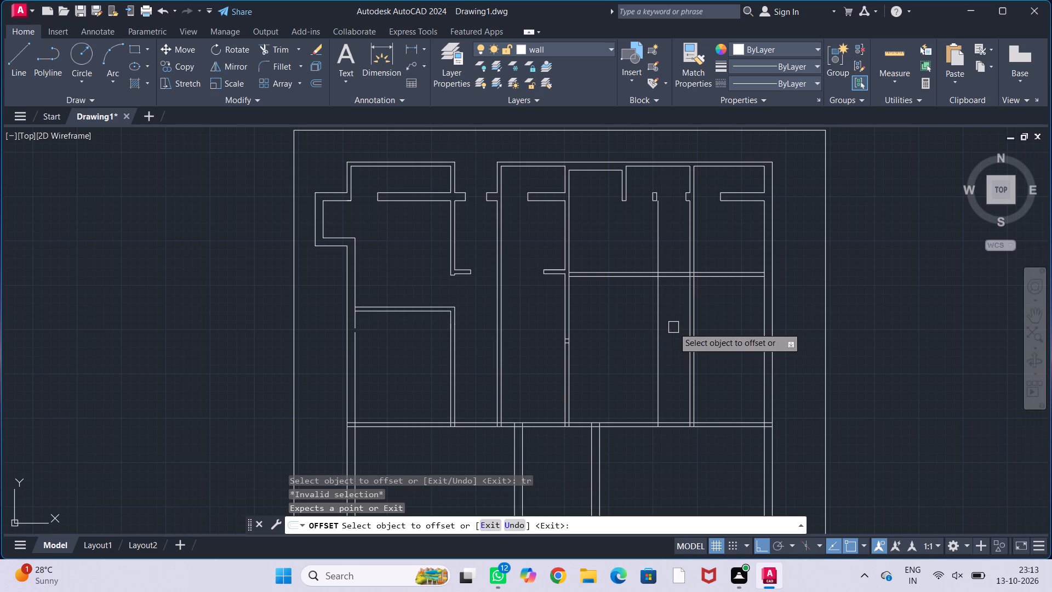
left_click(660, 345)
key("Escape")
key("Escape")
key("Escape")
key("Escape")
key("Escape")
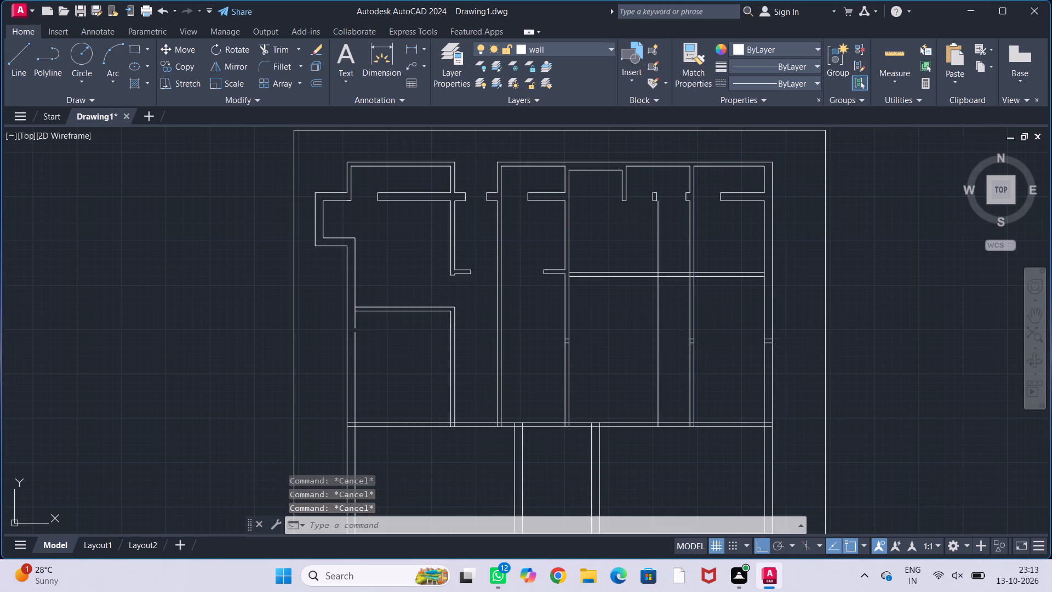
Trim the part of the 3' offset line lying south of the new partition.
type("tr")
key("Return")
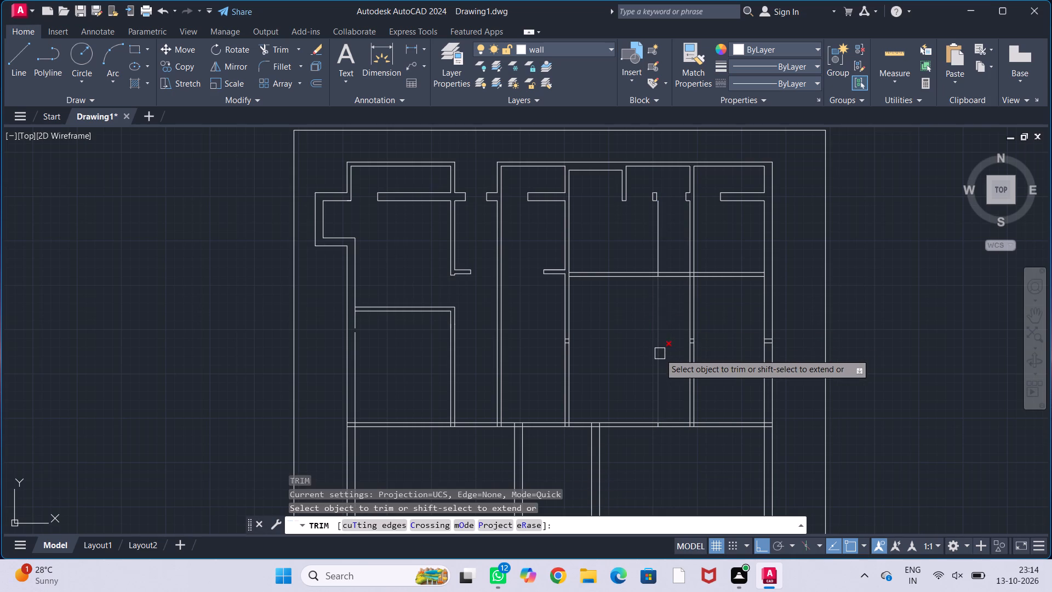
left_click(660, 354)
middle_click_drag(652, 327, 603, 365)
scroll(604, 342, "up", 1)
middle_click_drag(605, 339, 607, 360)
key("Escape")
key("Escape")
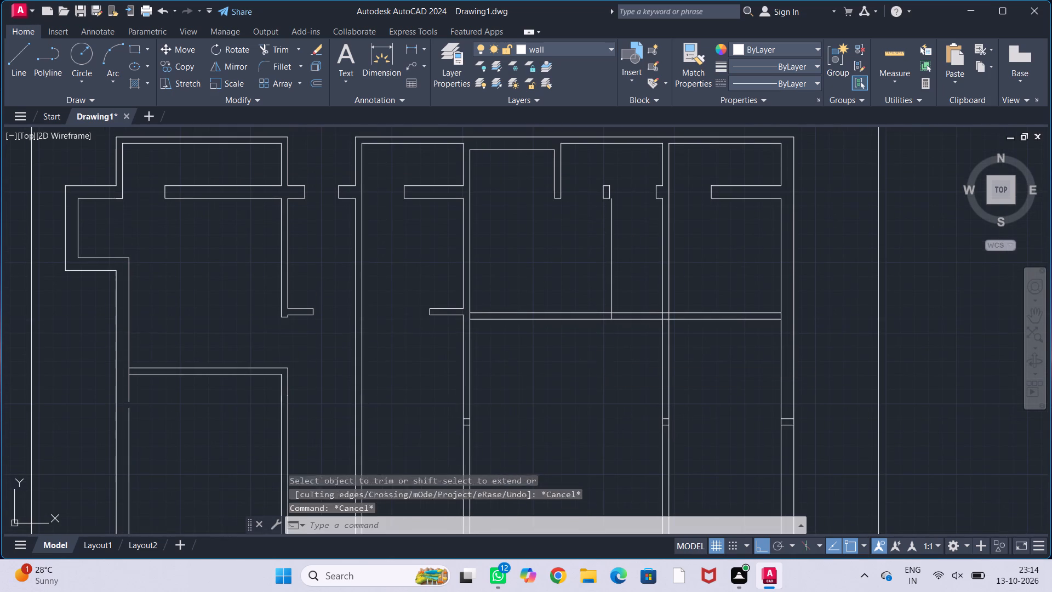
key("Escape")
key("Escape")
key("Escape")
key("Escape")
Trim the offset line north of the partition and both partition lines between it and the interior wall, cutting a 3' opening.
type("tr")
key("Return")
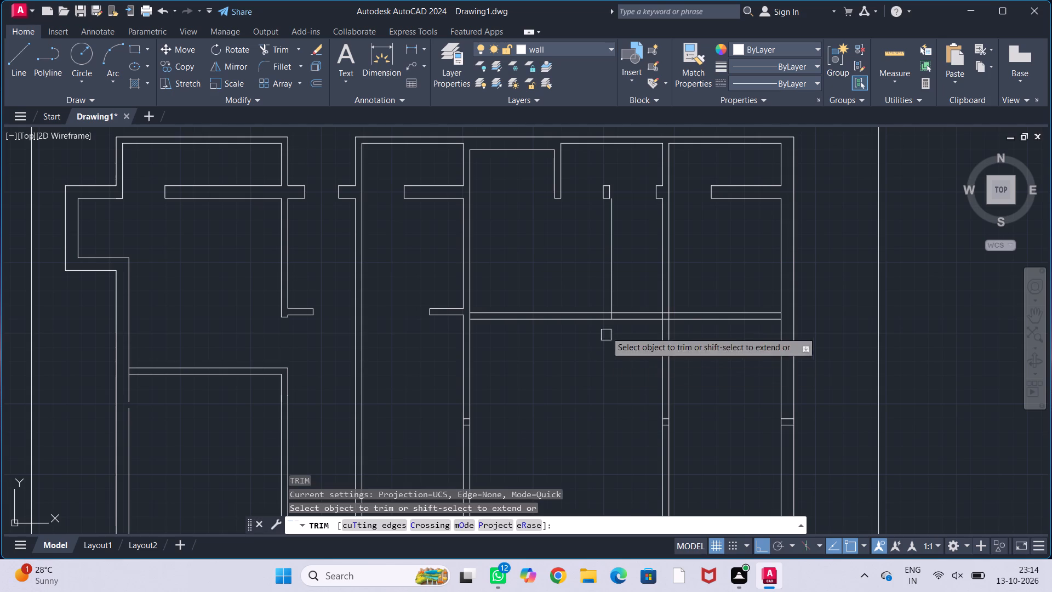
left_click(613, 292)
left_click_drag(644, 276, 642, 360)
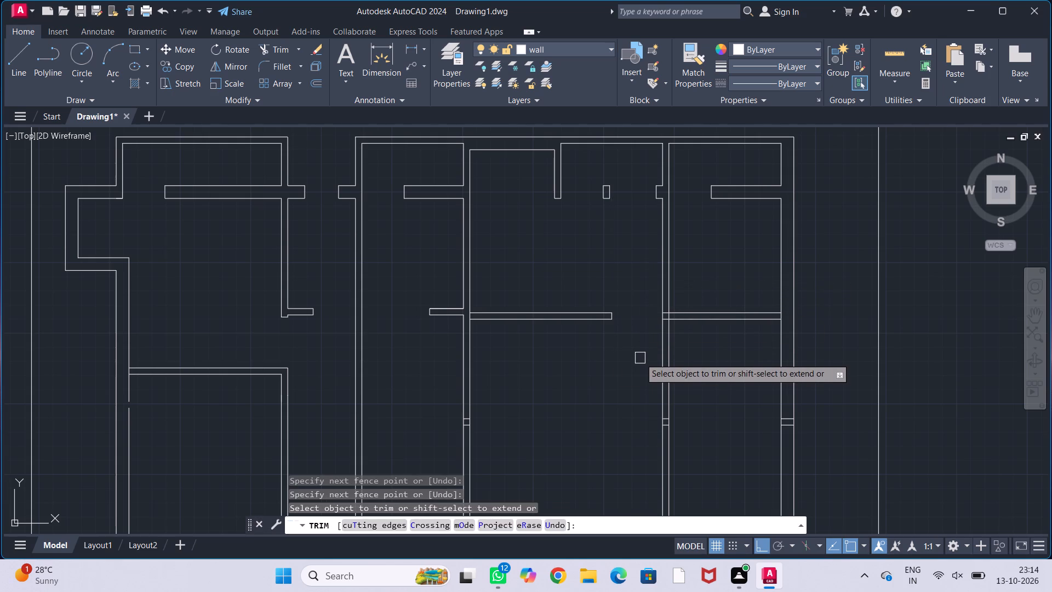
key("Escape")
key("Escape")
key("Escape")
key("Escape")
key("Escape")
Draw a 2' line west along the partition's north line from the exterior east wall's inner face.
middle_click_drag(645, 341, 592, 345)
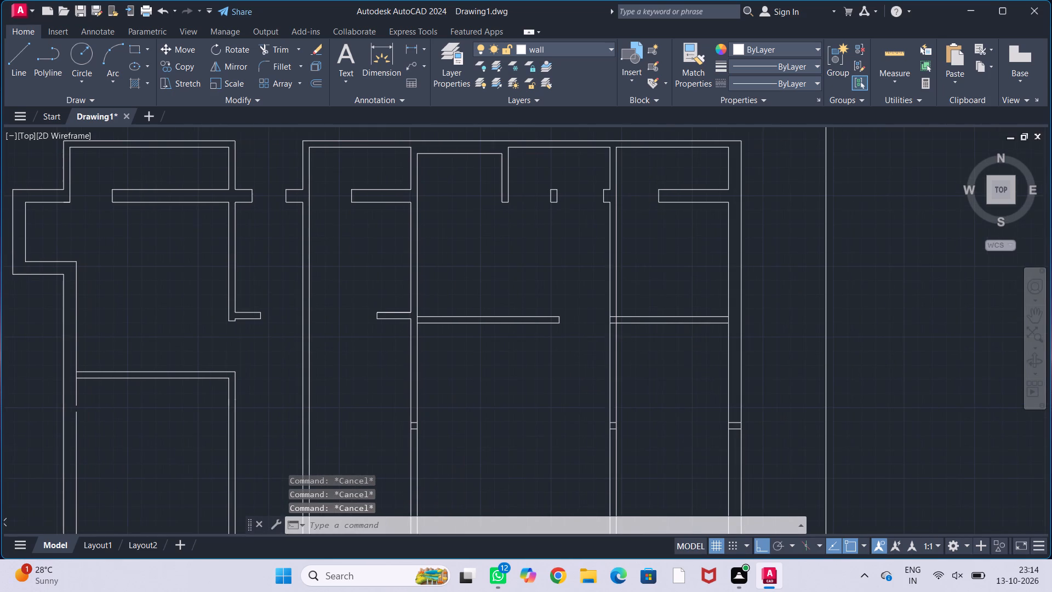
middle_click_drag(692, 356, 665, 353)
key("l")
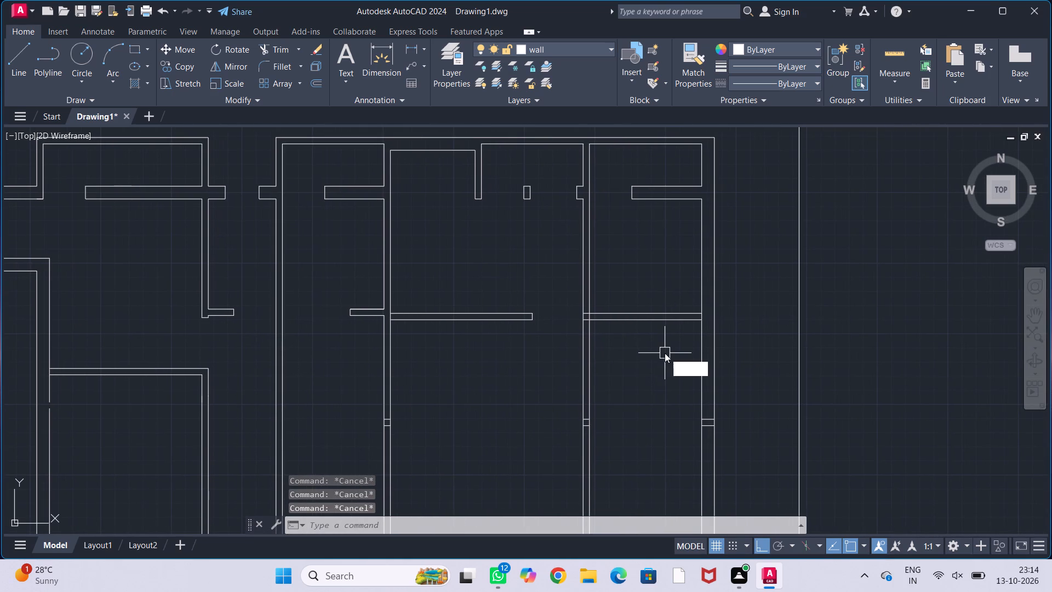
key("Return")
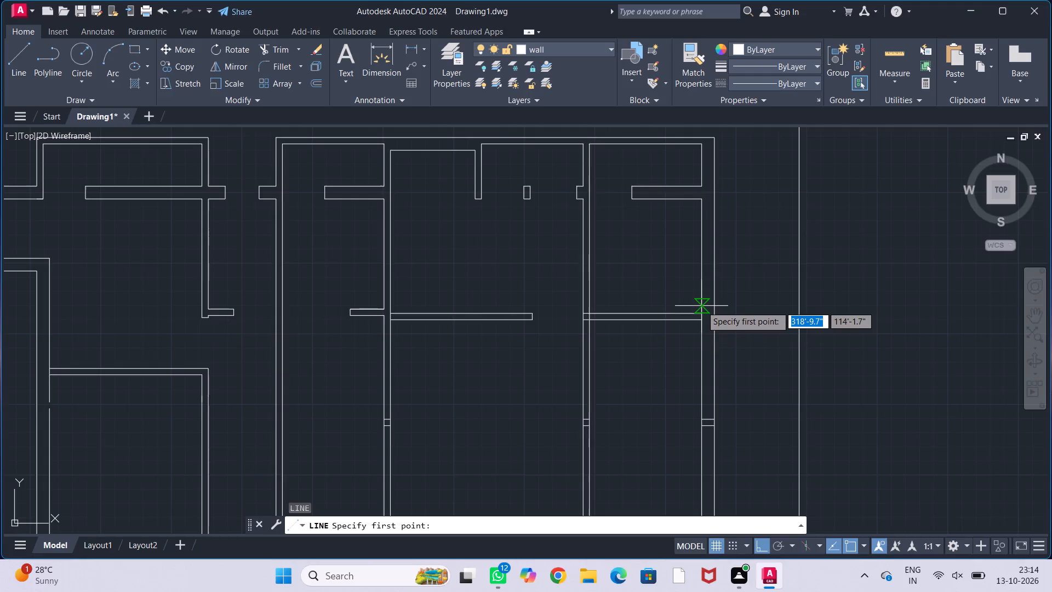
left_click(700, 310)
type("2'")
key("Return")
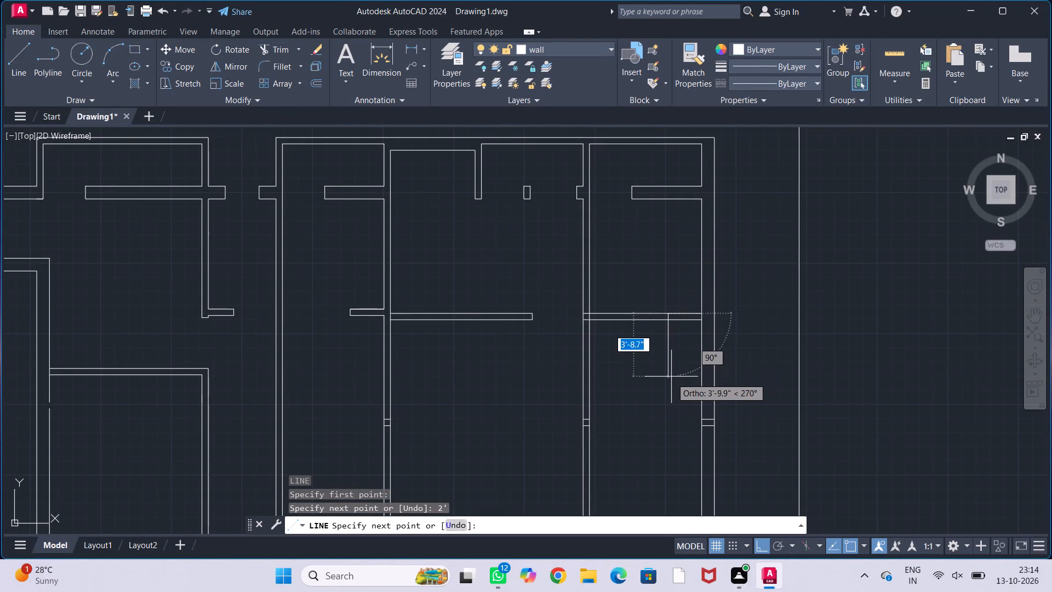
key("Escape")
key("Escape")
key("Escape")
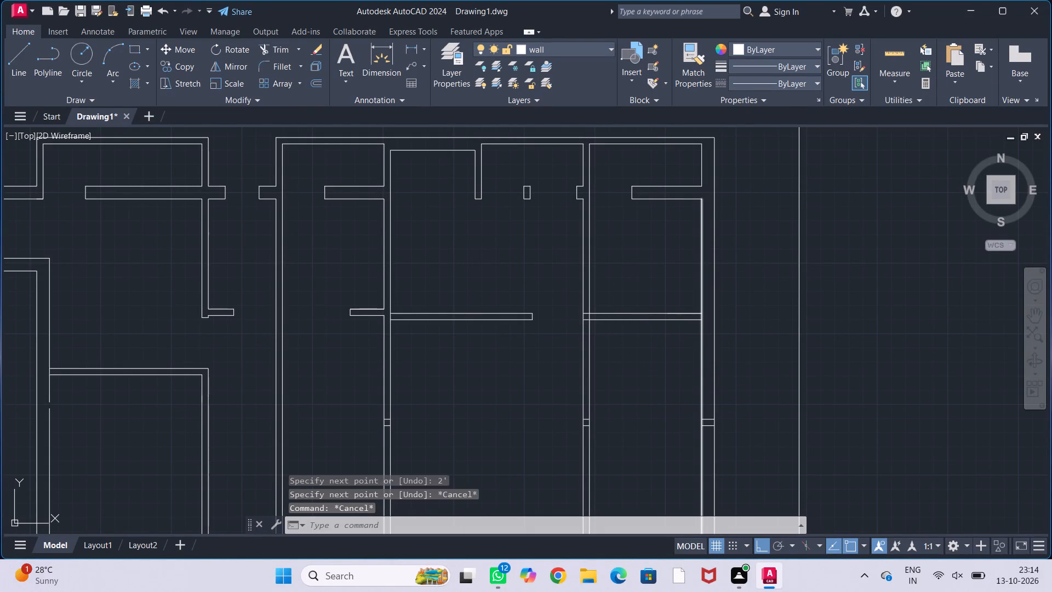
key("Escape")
Draw a line 2' west from the partition's north corner at the exterior east wall, continuing about 3'-8" south across the partition.
key("l")
key("Return")
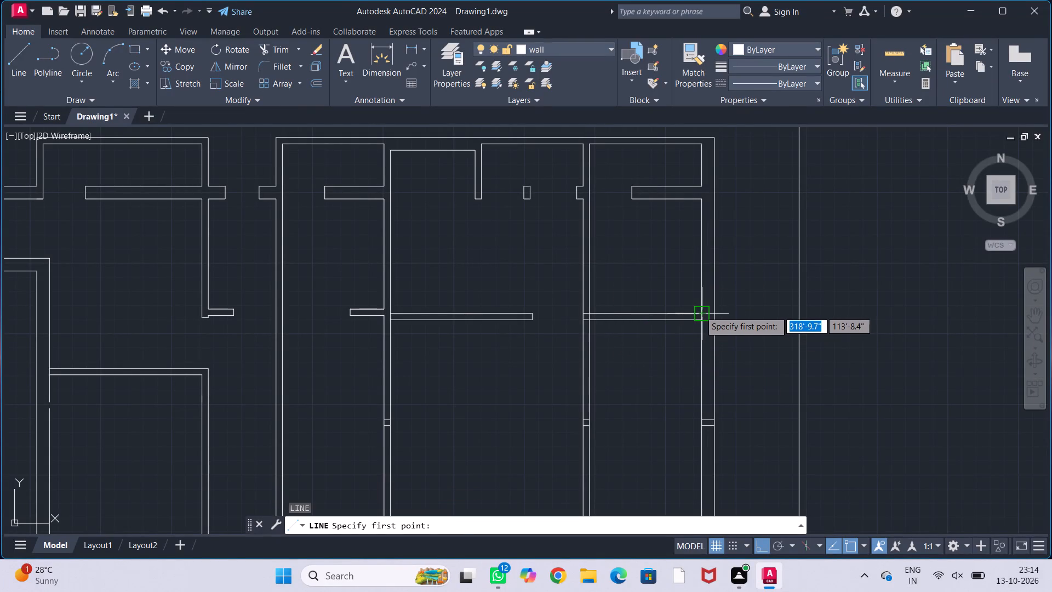
left_click(700, 311)
key("2")
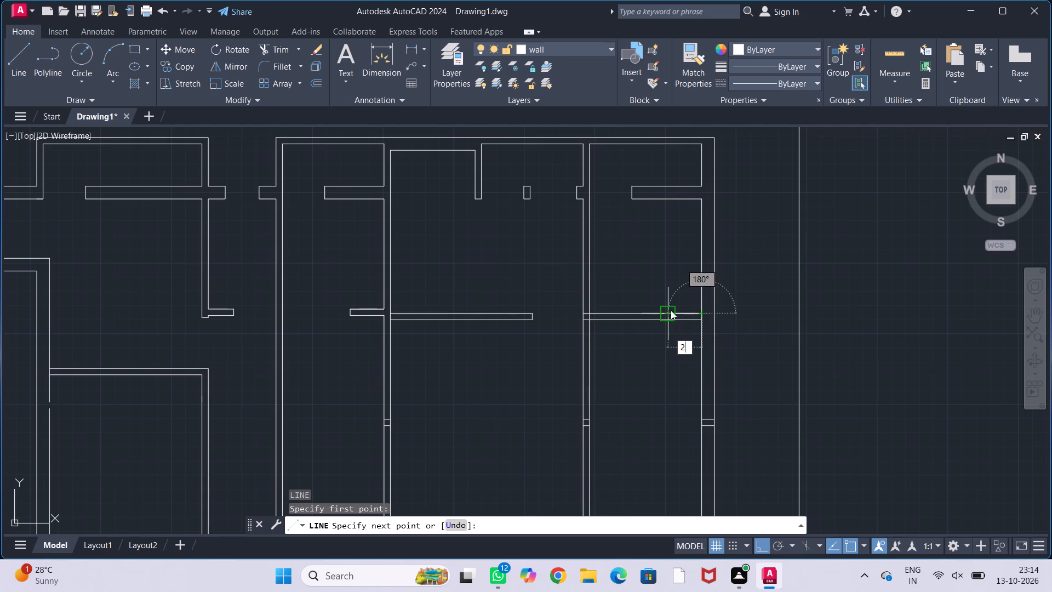
key("apostrophe")
key("Return")
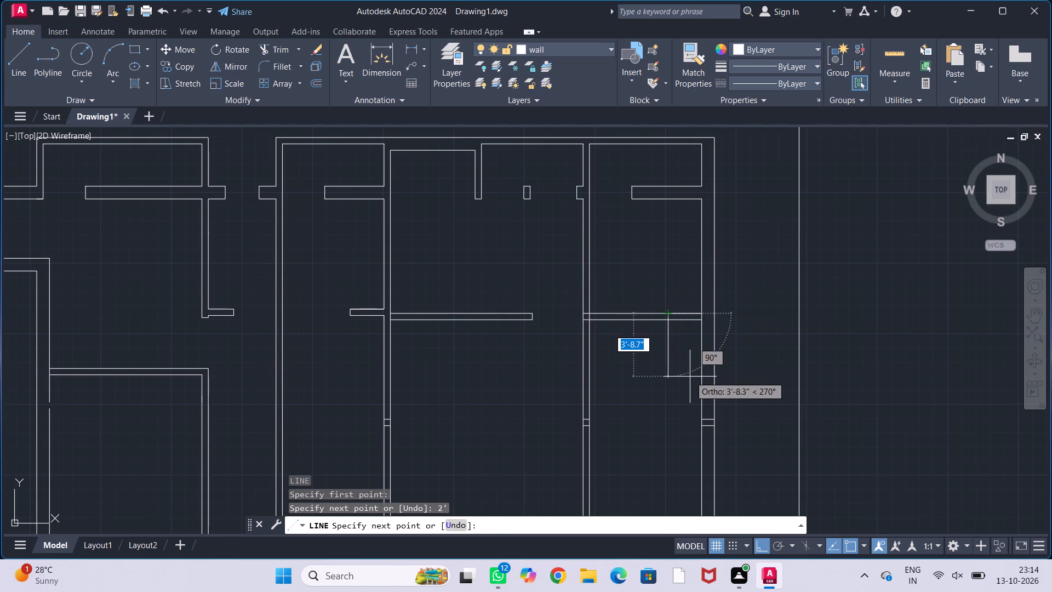
left_click(690, 377)
key("Escape")
key("Escape")
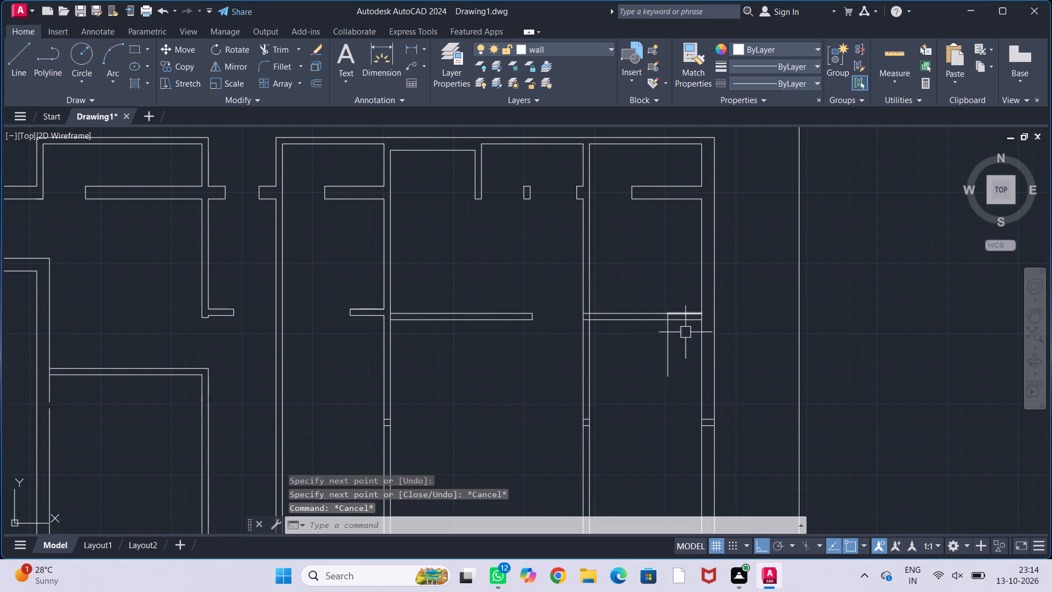
Trim the guide line south of the partition and both partition lines west to the interior wall, leaving a 2' stub at the east wall.
middle_click_drag(689, 344, 695, 331)
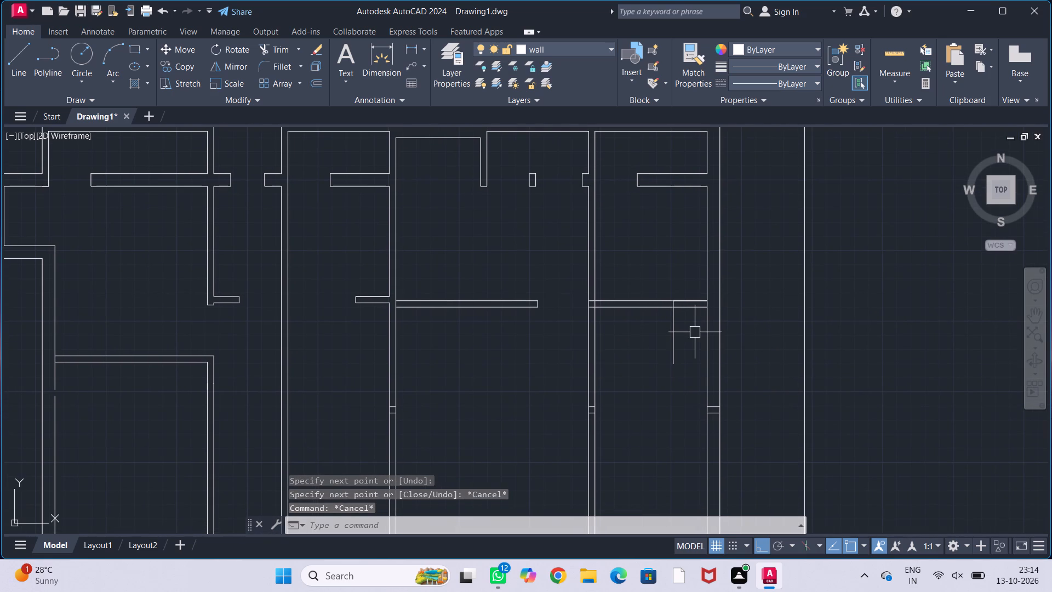
type("tr")
key("Return")
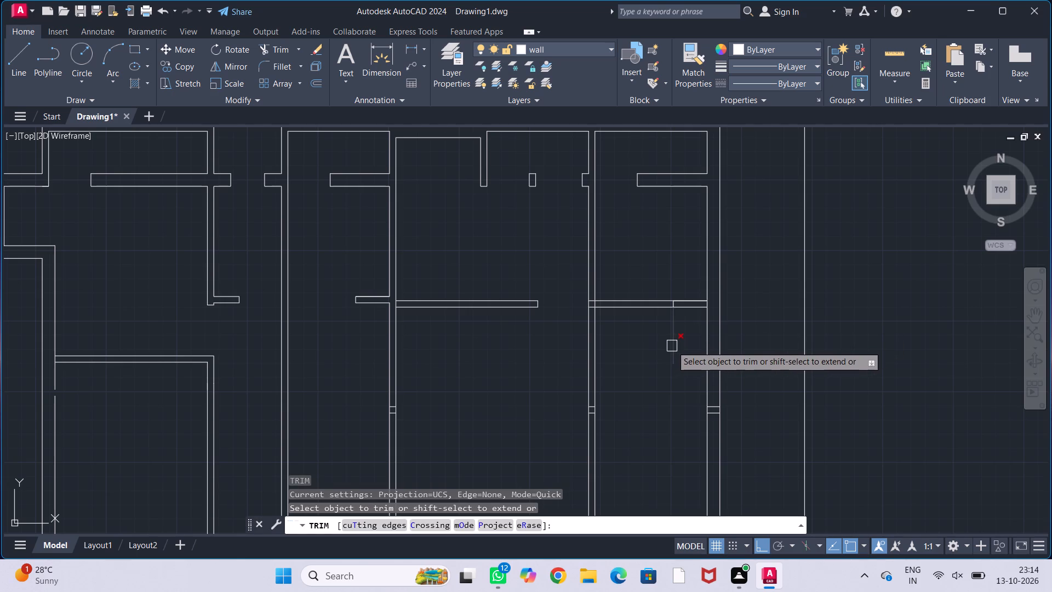
left_click(673, 346)
left_click_drag(641, 265, 643, 341)
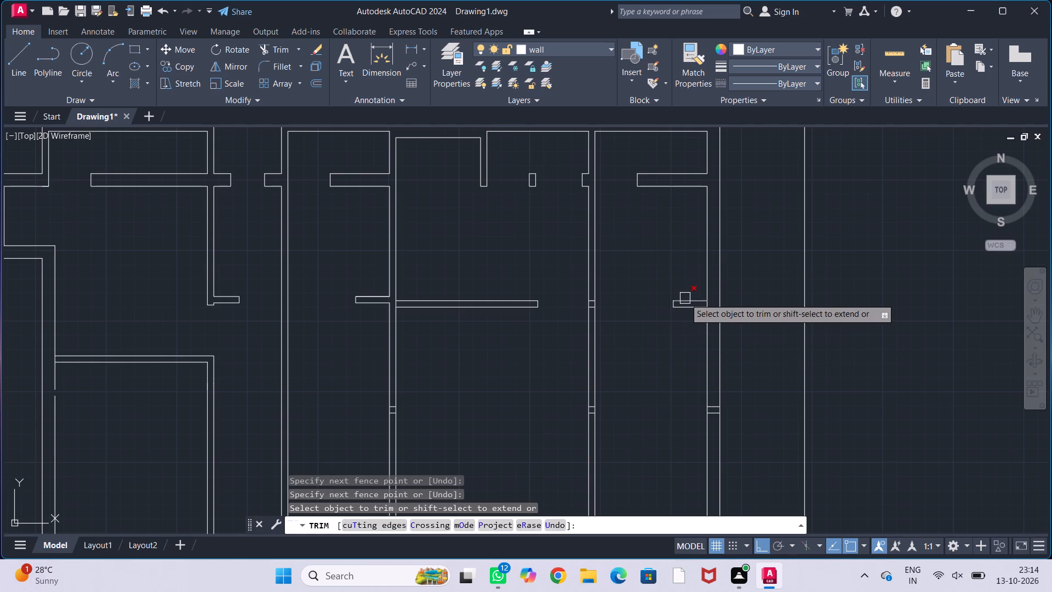
Trim away the overlapping line pieces along the north edge of the 2' partition stub at the exterior east wall.
left_click(685, 298)
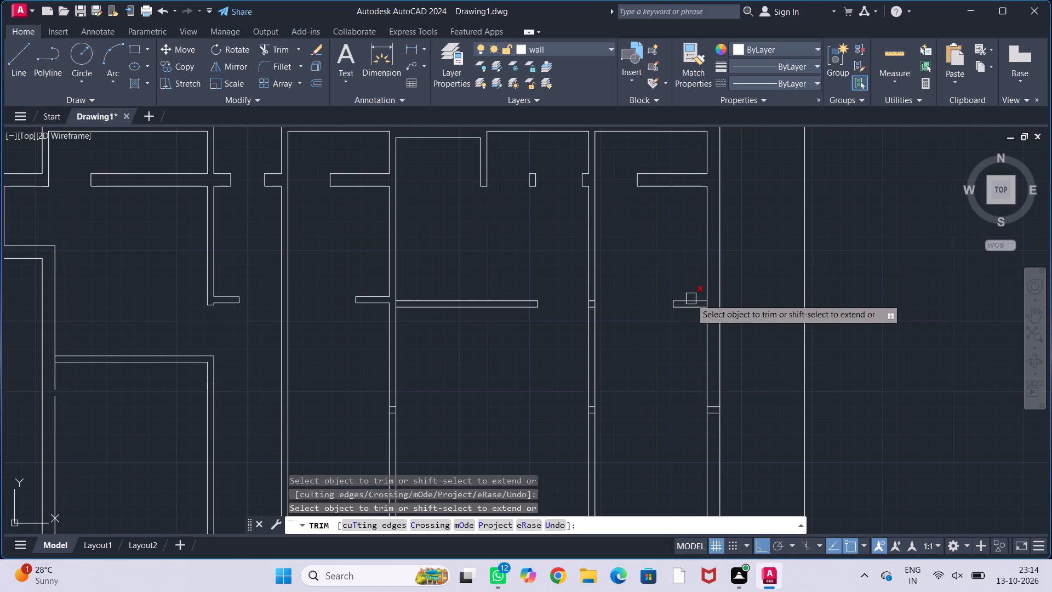
left_click(691, 299)
key("Escape")
key("Escape")
key("Escape")
key("Escape")
Trim the two short cross lines inside the interior wall west of the east room, at the partition's level.
middle_click_drag(671, 340, 710, 353)
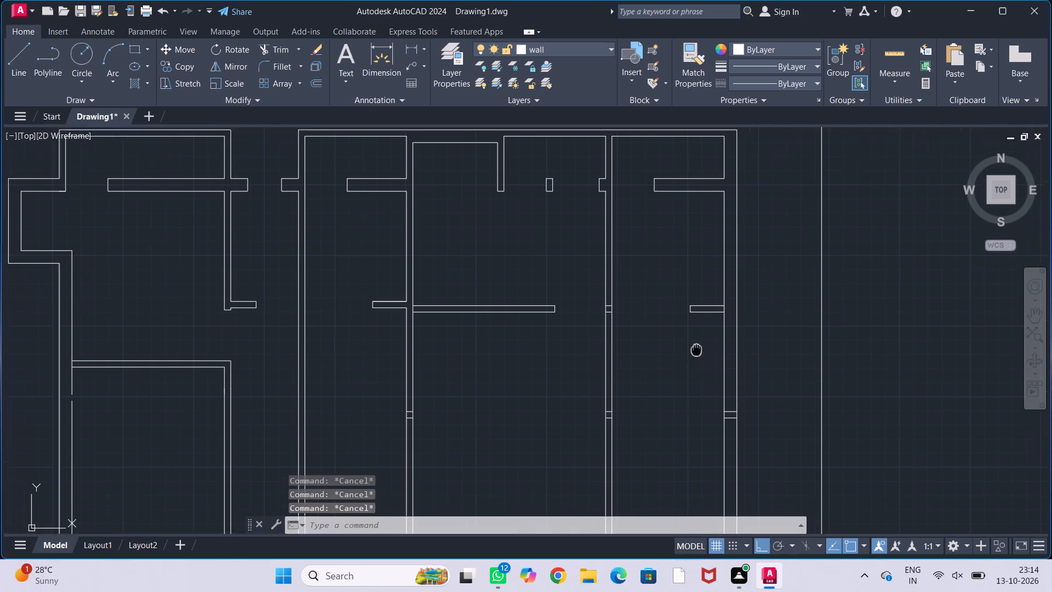
middle_click_drag(710, 353, 729, 357)
scroll(723, 352, "down", 1)
middle_click_drag(719, 354, 771, 332)
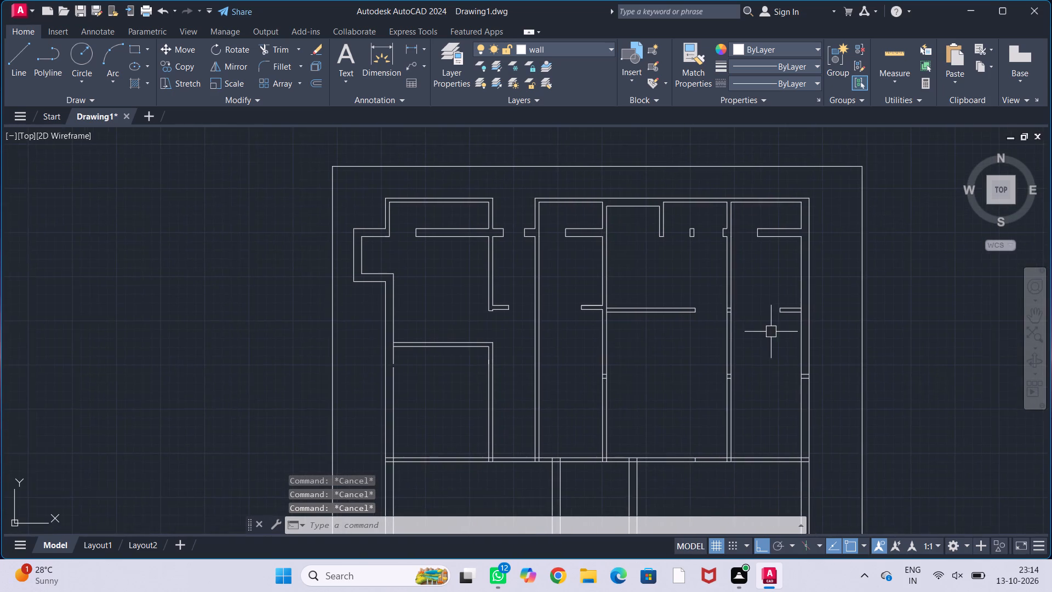
scroll(760, 332, "up", 1)
middle_click_drag(752, 307, 747, 321)
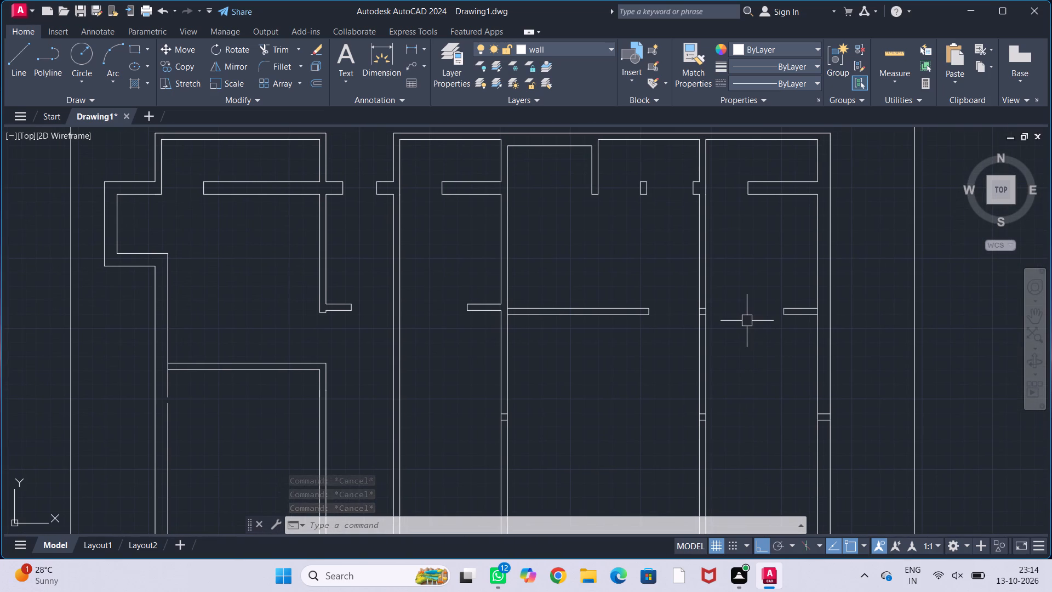
type("tr")
key("Return")
scroll(696, 310, "up", 2)
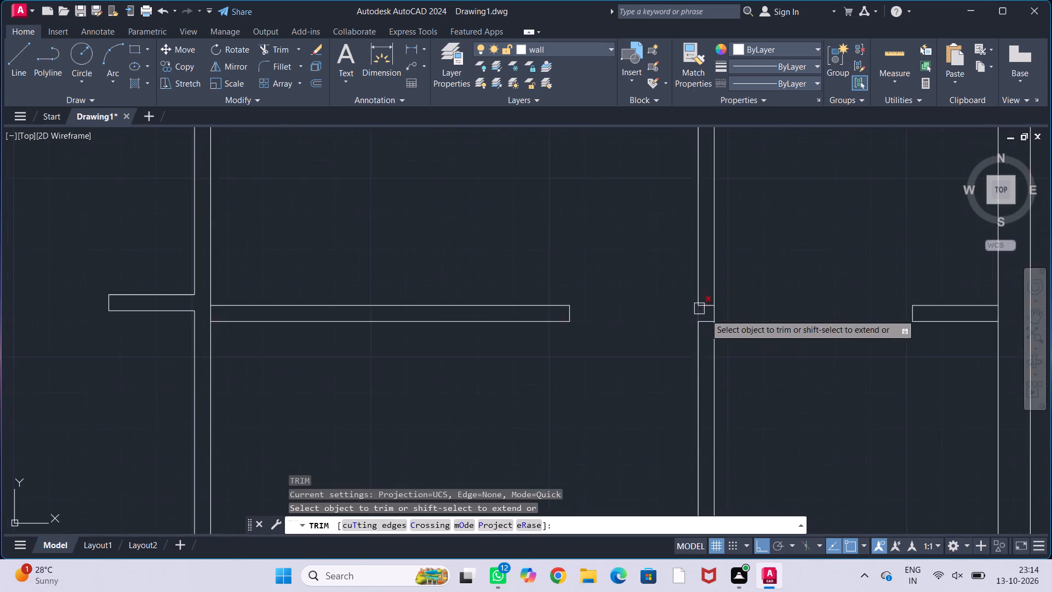
scroll(716, 323, "up", 4)
left_click_drag(663, 209, 657, 445)
scroll(661, 407, "down", 2)
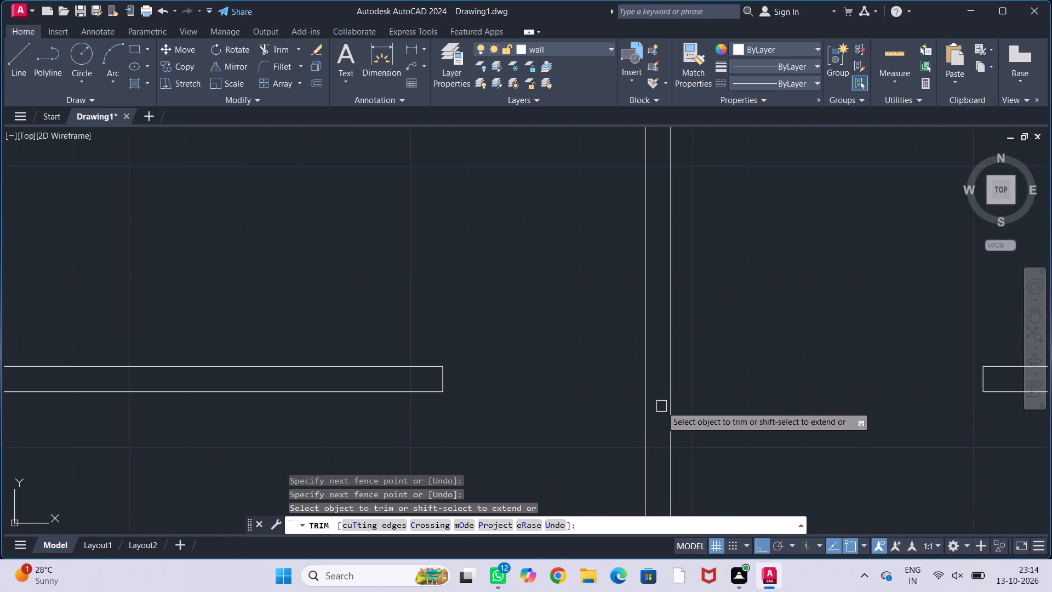
Trim the remaining pair of short cross lines farther south inside the same interior wall.
scroll(661, 406, "down", 3)
middle_click_drag(735, 434, 763, 333)
middle_click_drag(758, 402, 753, 327)
scroll(696, 391, "up", 3)
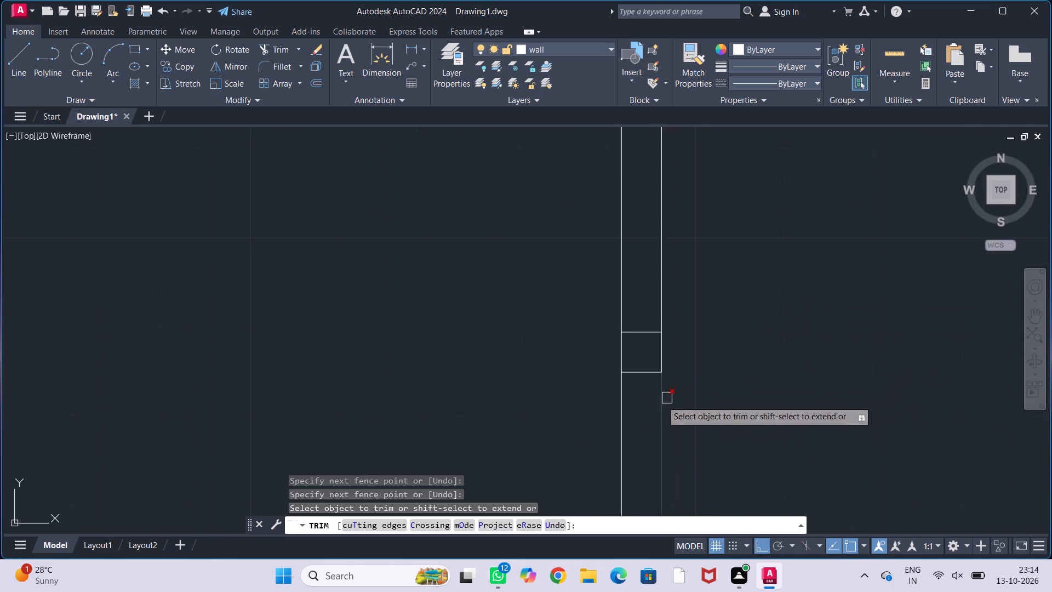
scroll(661, 401, "up", 2)
left_click_drag(613, 204, 597, 410)
key("Escape")
key("Escape")
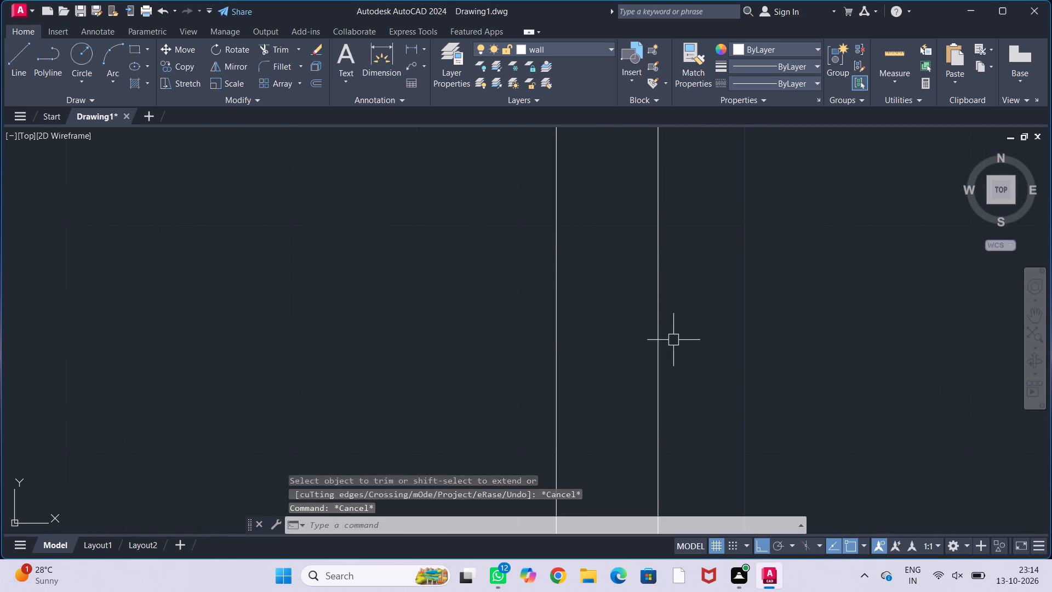
key("Escape")
key("Escape")
key("Escape")
Erase the upper segment of the exterior west wall's inner face line, above the gap beside the west room's partition.
scroll(747, 361, "down", 6)
middle_click_drag(790, 349, 791, 348)
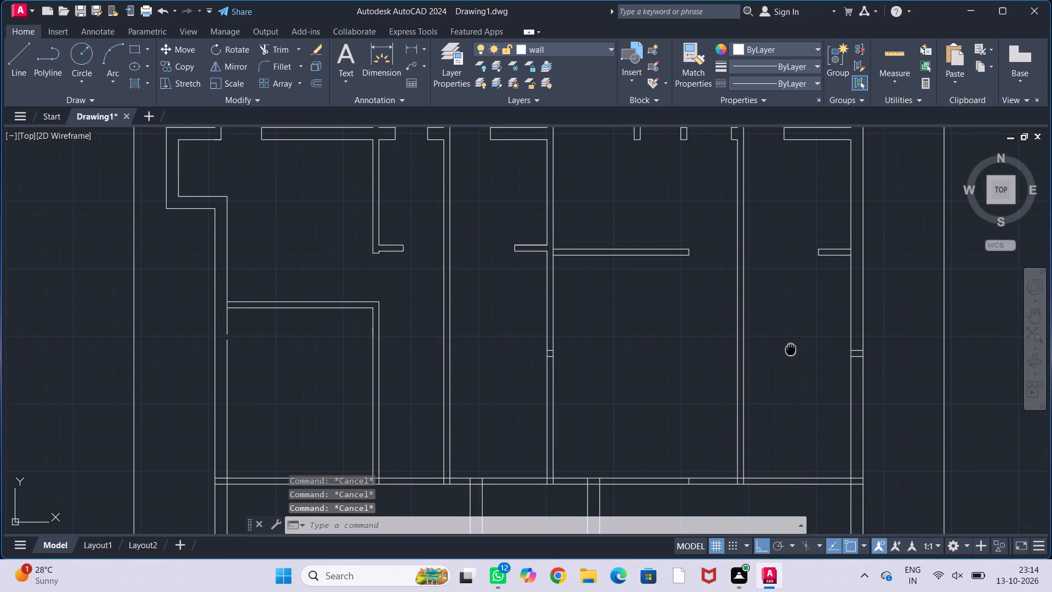
middle_click_drag(791, 348, 833, 407)
scroll(826, 378, "down", 1)
middle_click_drag(729, 405, 758, 340)
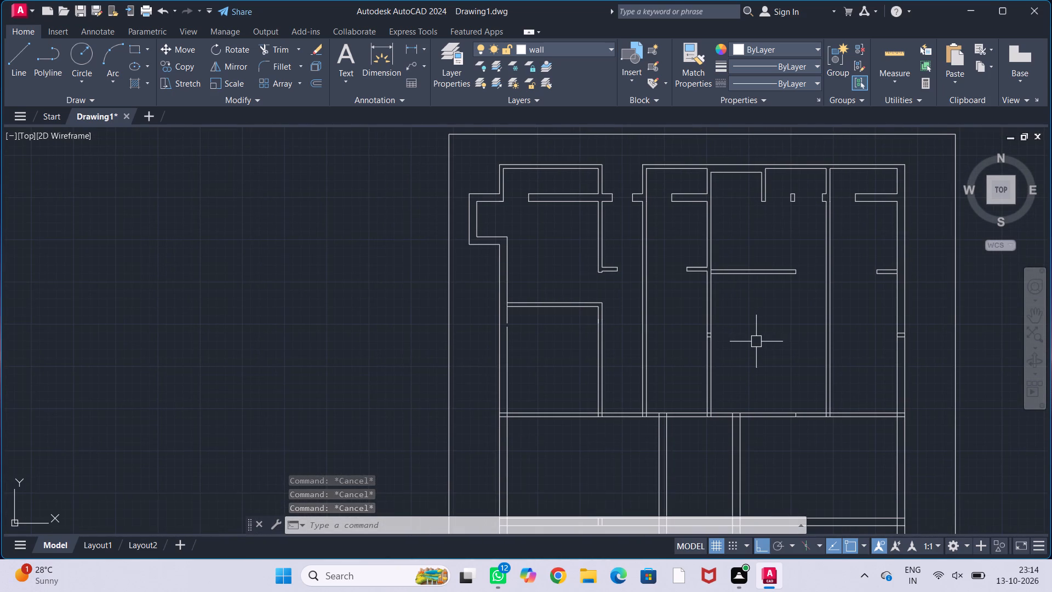
middle_click_drag(739, 323, 718, 291)
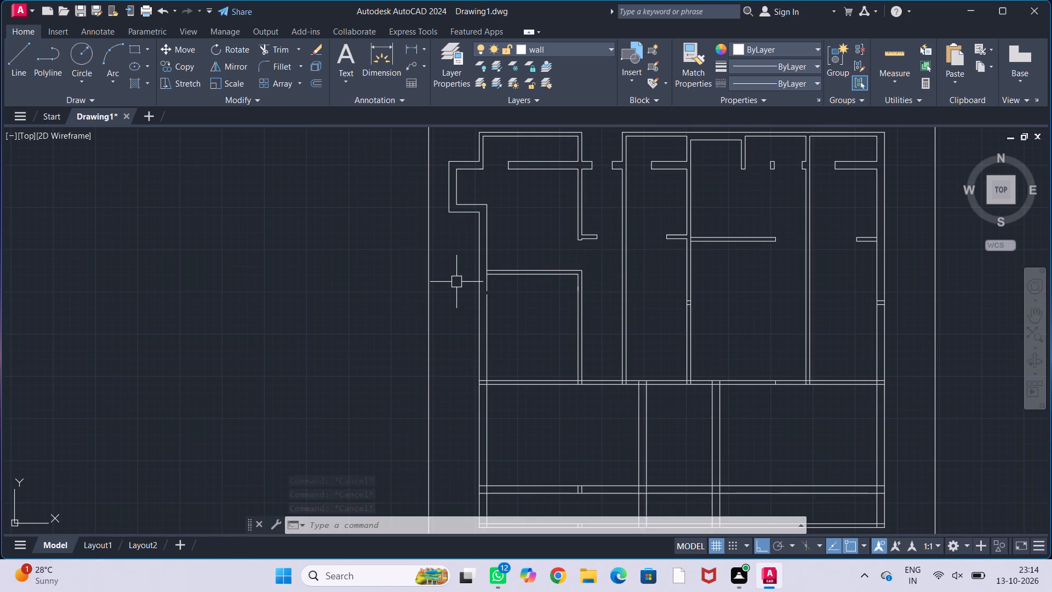
scroll(513, 264, "up", 2)
left_click(437, 257)
key("Delete")
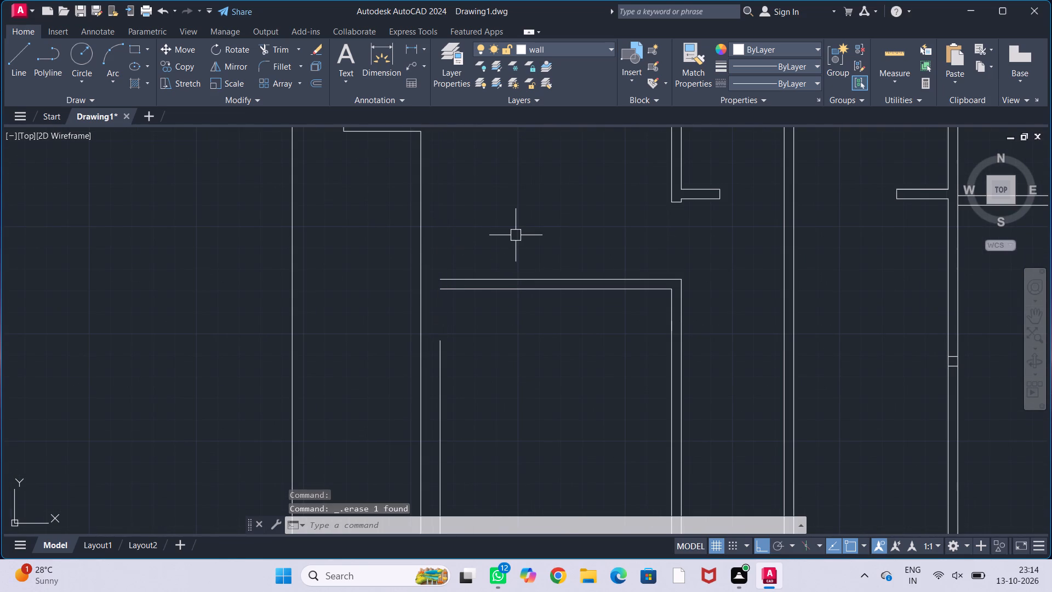
Stretch the remaining inner face line of the exterior west wall north to the inner corner of the wall's jog.
left_click(439, 403)
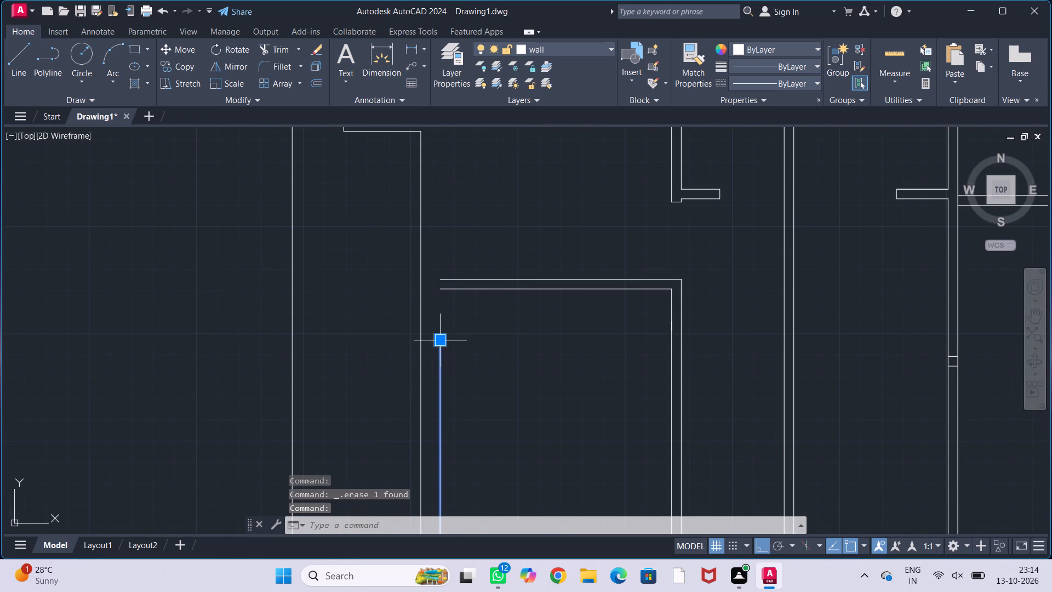
left_click(440, 341)
scroll(444, 205, "down", 1)
middle_click_drag(448, 199, 443, 299)
scroll(446, 283, "down", 1)
scroll(433, 269, "up", 2)
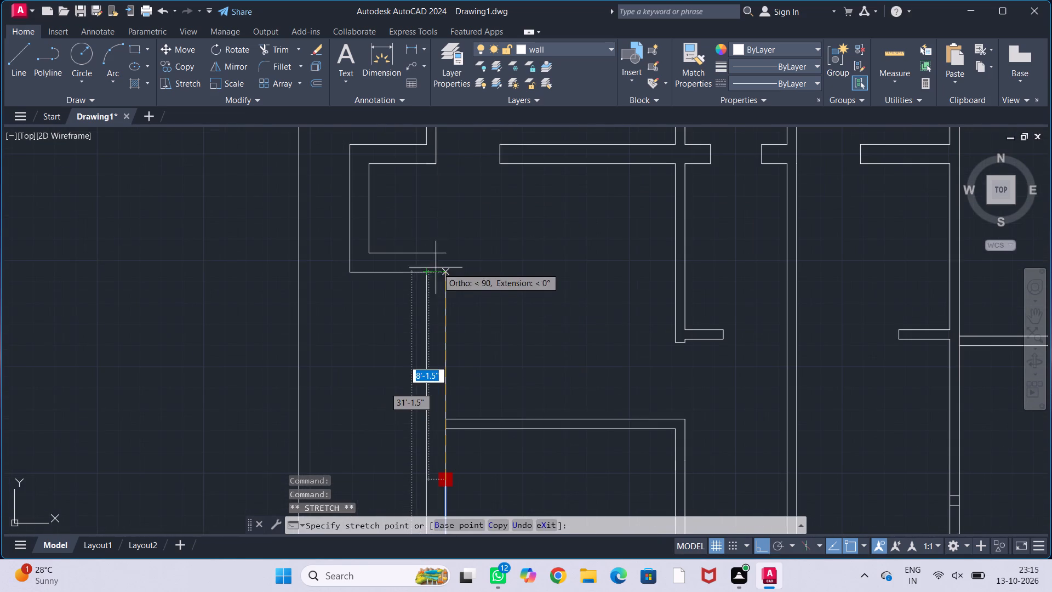
left_click(450, 258)
key("Escape")
key("Escape")
key("Escape")
key("Escape")
key("Escape")
Trim both lines of the north-south partition between the west room's horizontal partition and the long wall to the south, including the leftover pieces.
scroll(533, 283, "down", 2)
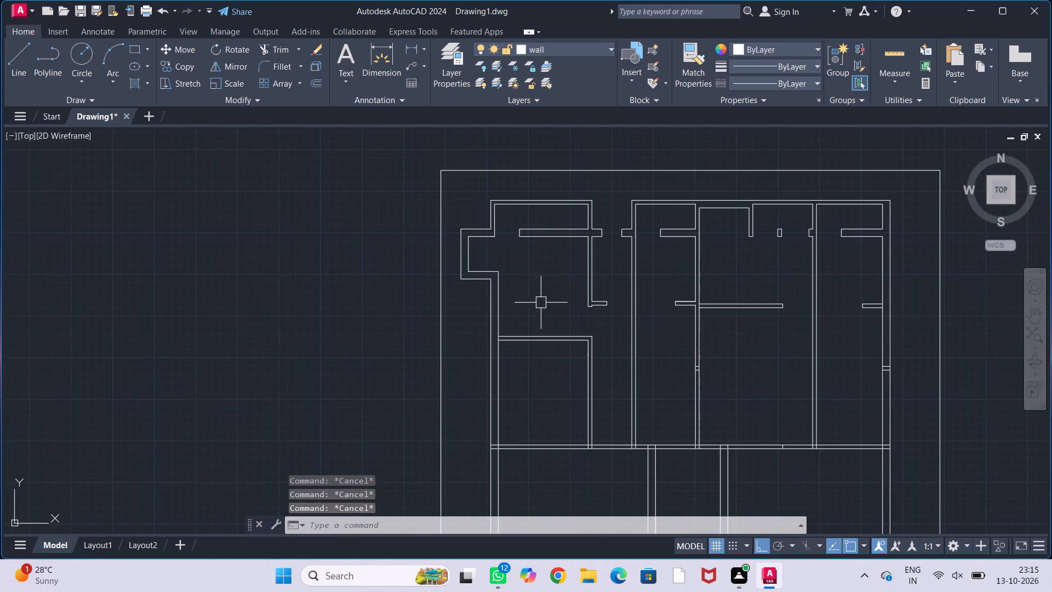
middle_click_drag(548, 311, 470, 273)
middle_click_drag(489, 289, 439, 288)
scroll(440, 281, "up", 1)
middle_click_drag(440, 279, 428, 268)
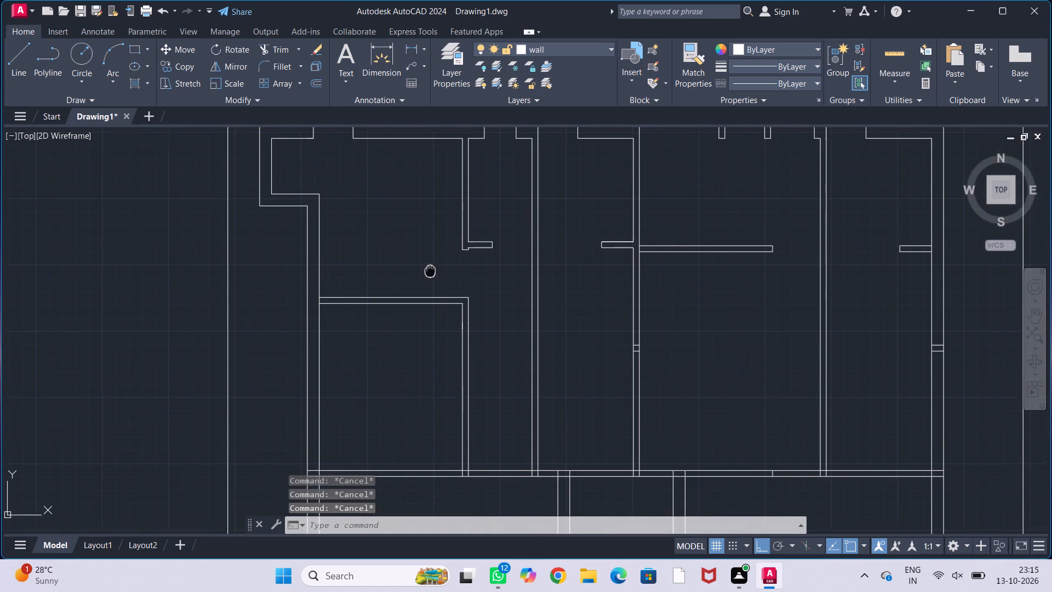
middle_click_drag(428, 268, 427, 268)
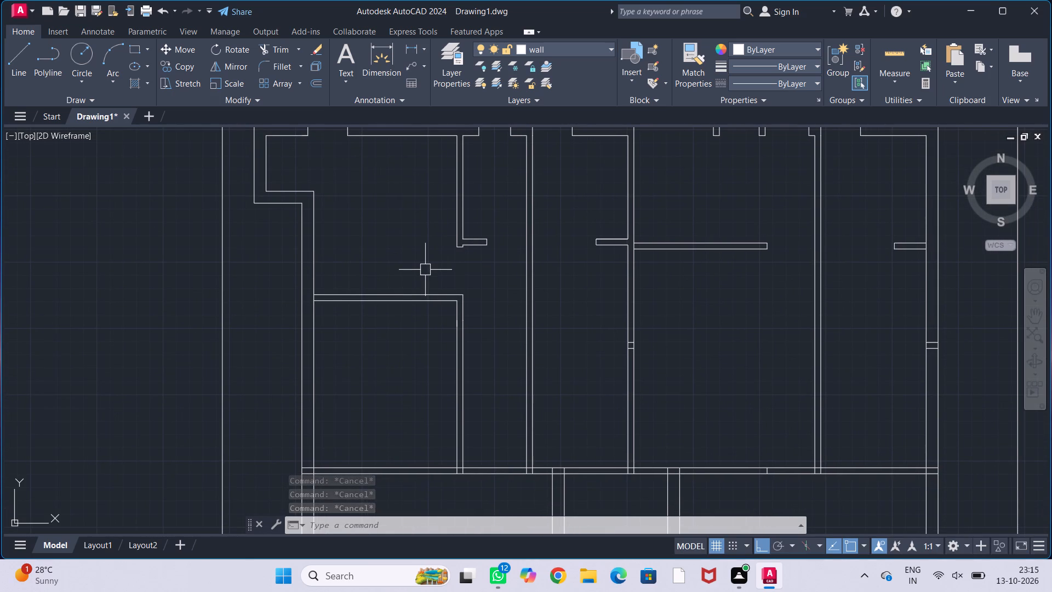
middle_click_drag(425, 272, 434, 265)
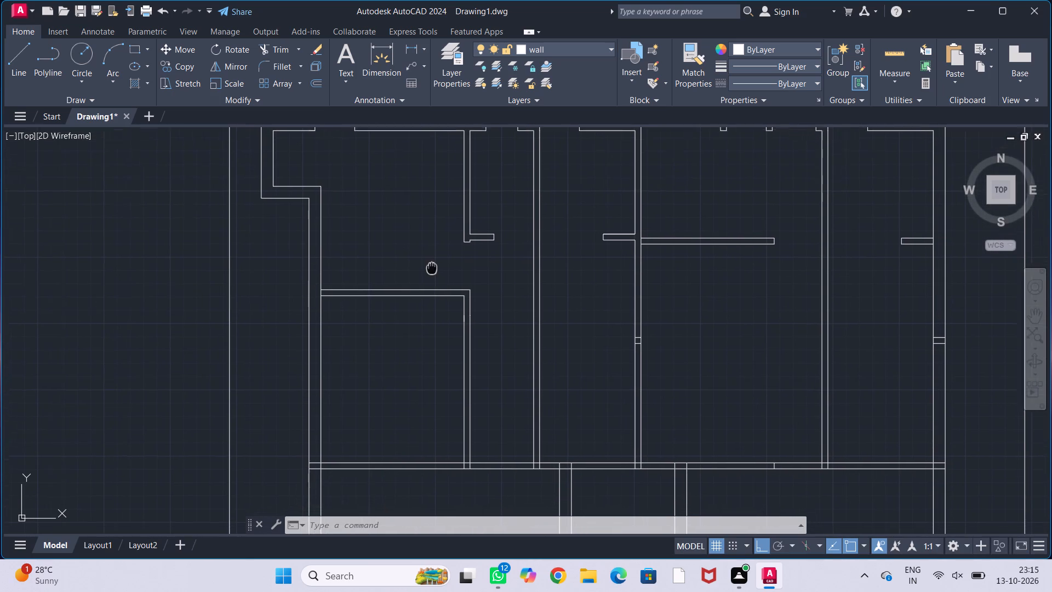
middle_click_drag(434, 265, 477, 242)
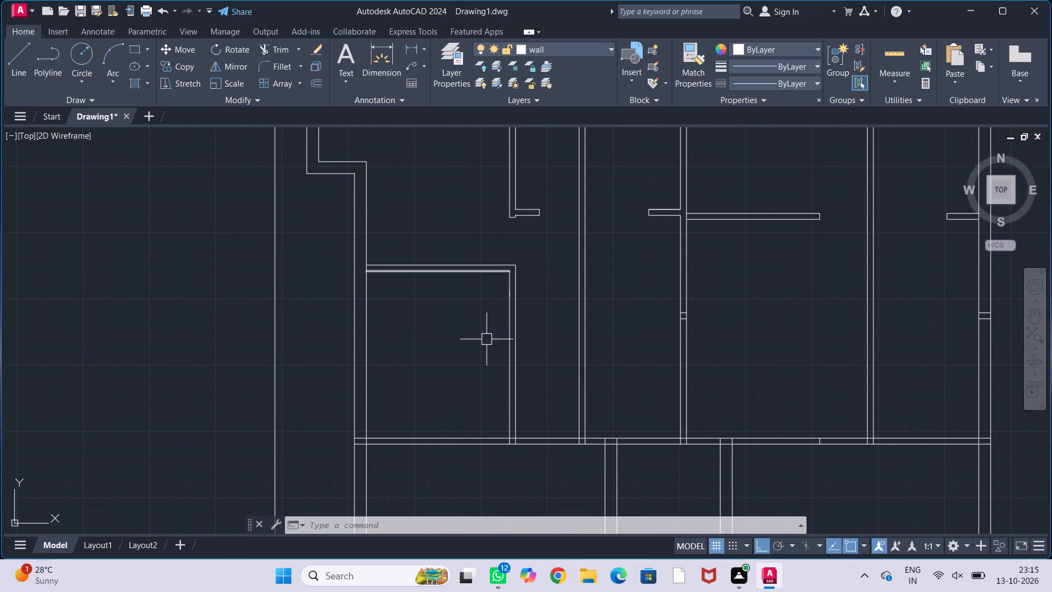
middle_click_drag(484, 341, 485, 296)
type("tr")
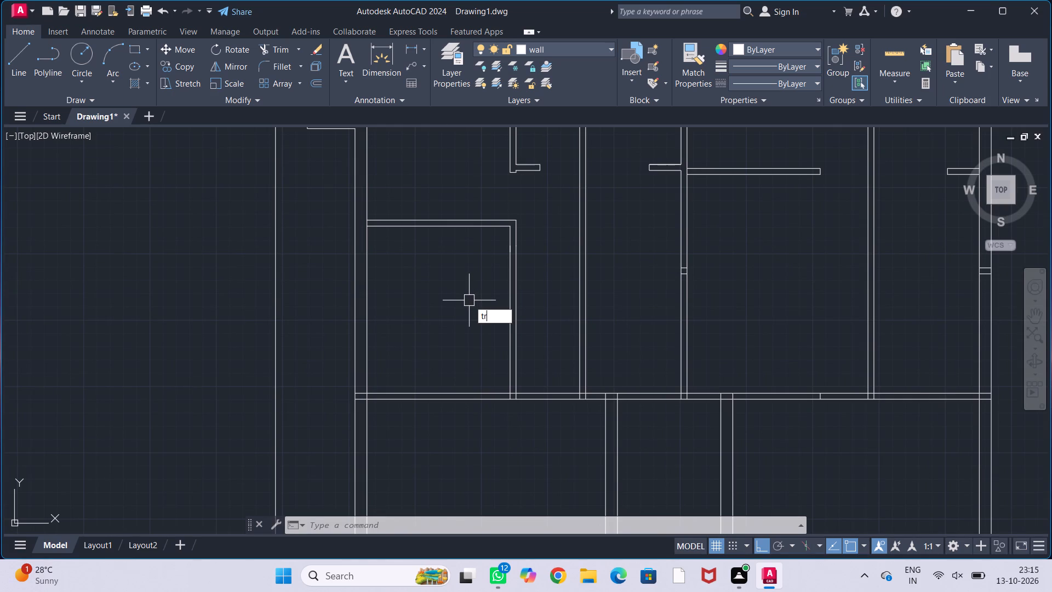
key("Return")
left_click_drag(477, 300, 533, 312)
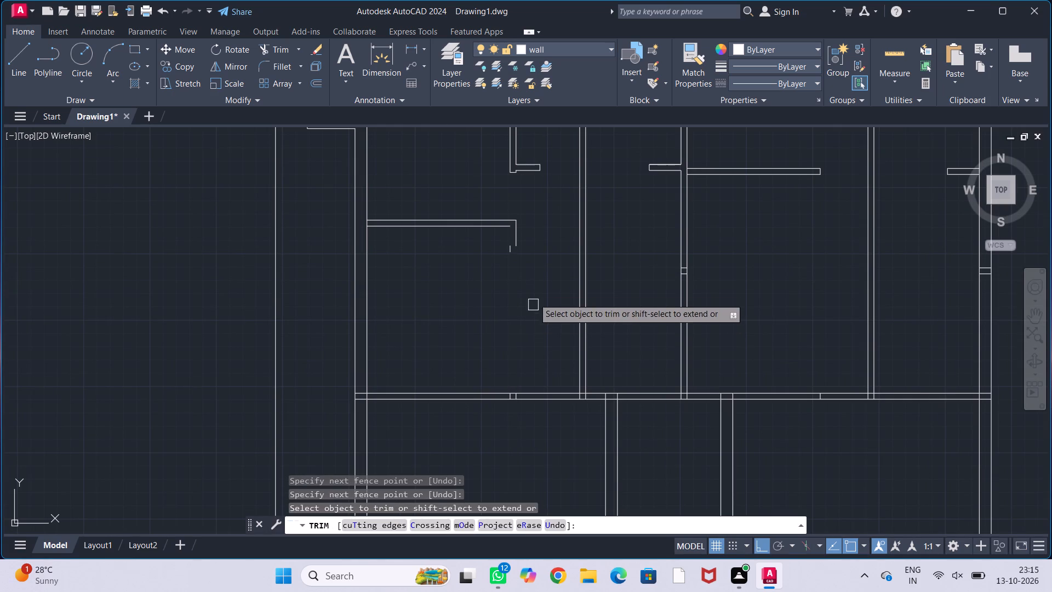
left_click_drag(540, 231, 495, 259)
left_click(512, 250)
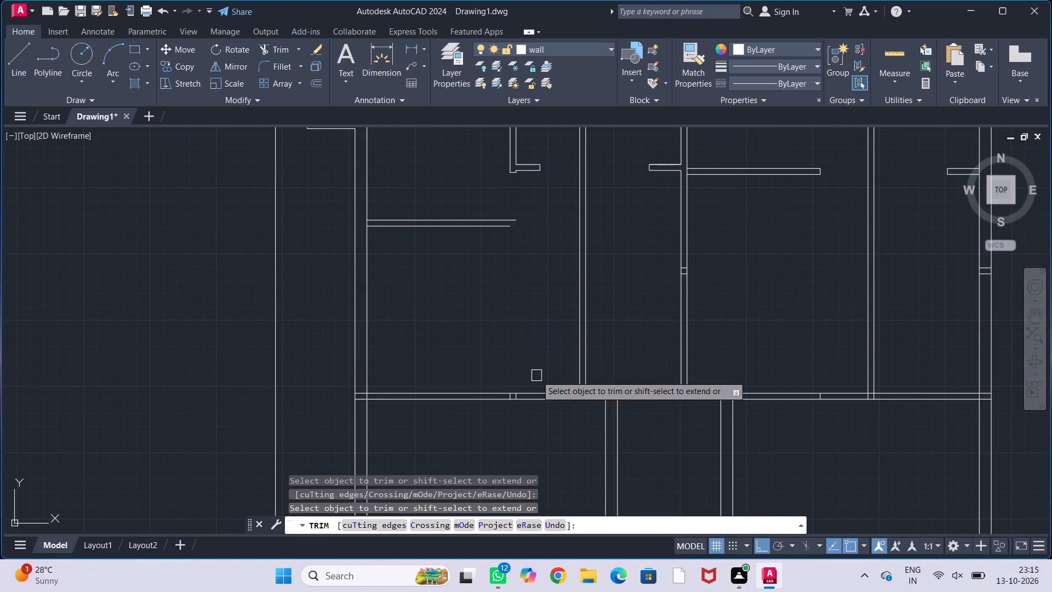
key("Escape")
key("Escape")
key("Escape")
key("Escape")
Draw a 4.5" line south from the east end of the west room partition's north line.
middle_click_drag(529, 262, 521, 311)
scroll(494, 286, "up", 3)
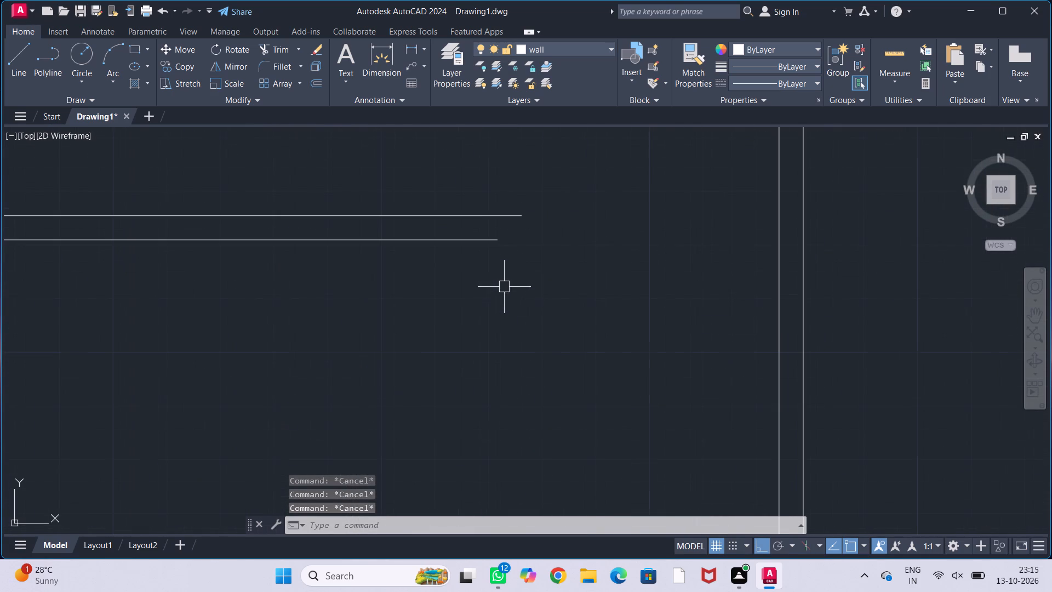
key("l")
key("Return")
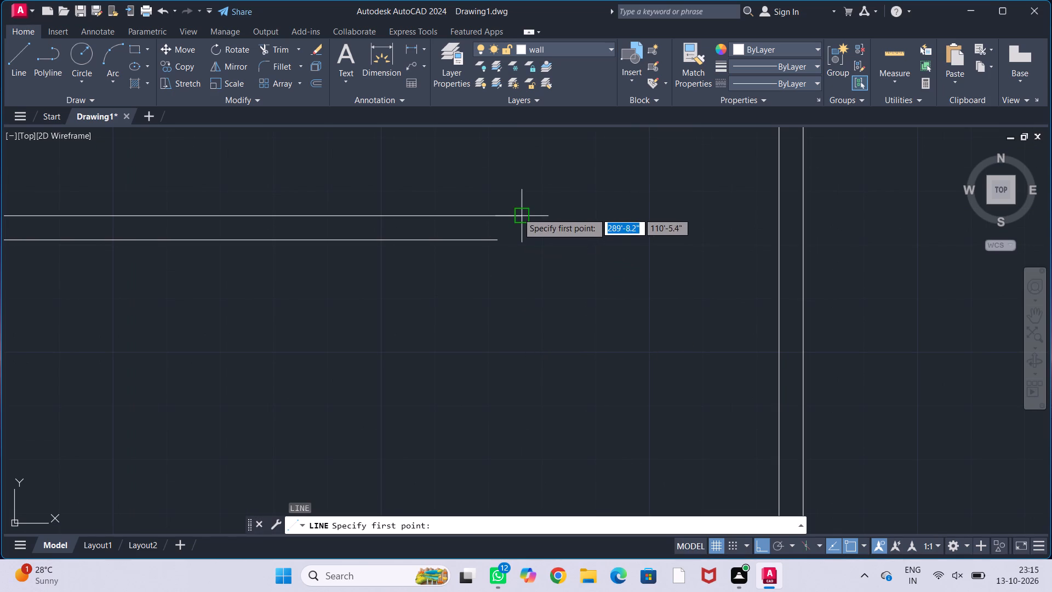
left_click(519, 214)
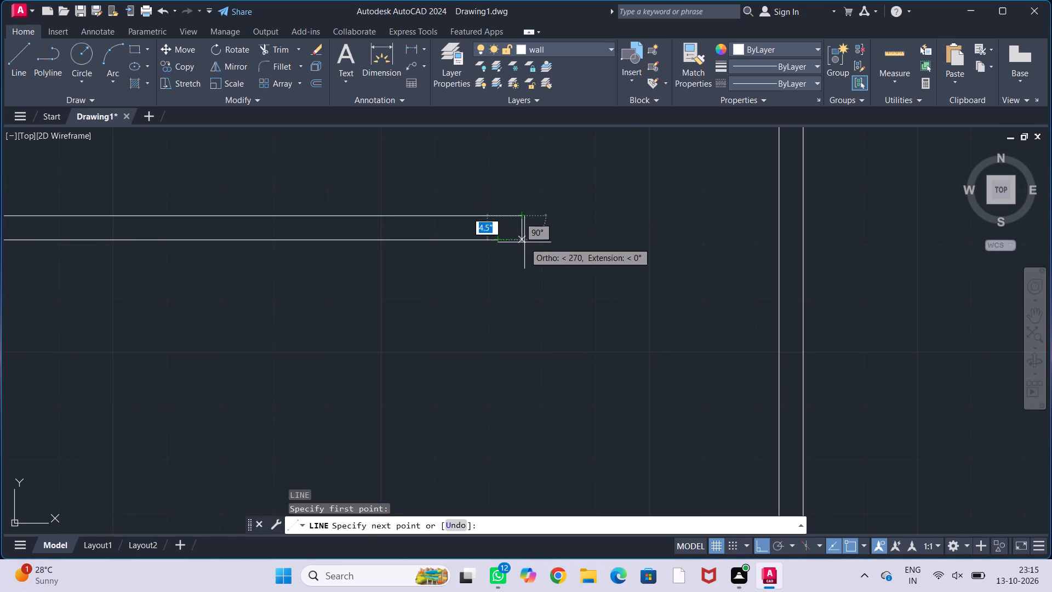
left_click(522, 240)
key("Escape")
key("Escape")
key("Escape")
Stretch the partition's south line east to meet the new end line, closing the partition's end.
left_click(492, 242)
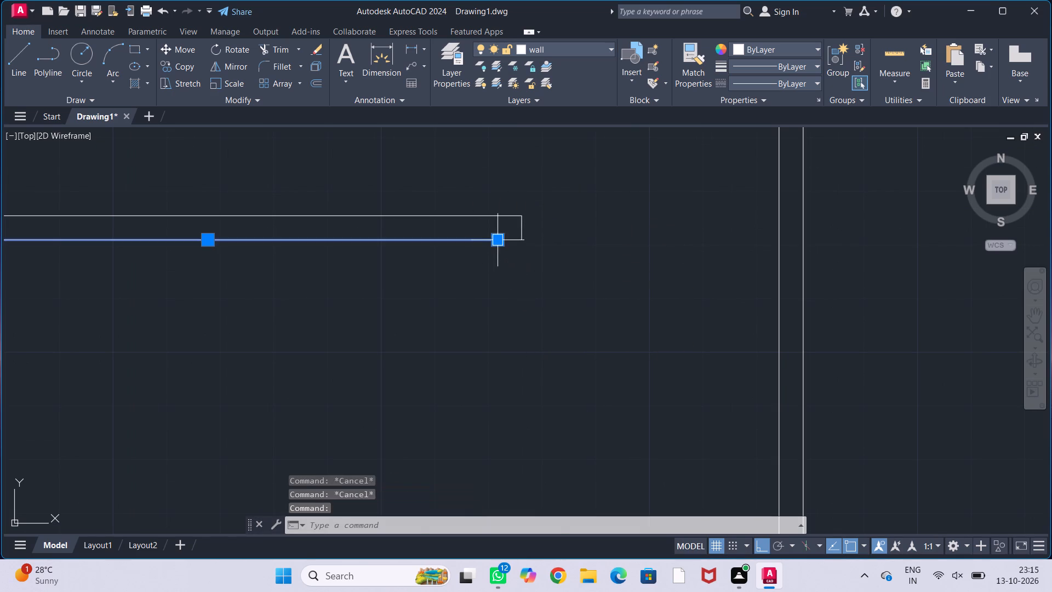
left_click(495, 240)
left_click(520, 240)
key("Escape")
key("Escape")
key("Escape")
key("Escape")
Offset the north line of the long east-west wall south of the rooms 4' to the north.
scroll(583, 257, "down", 3)
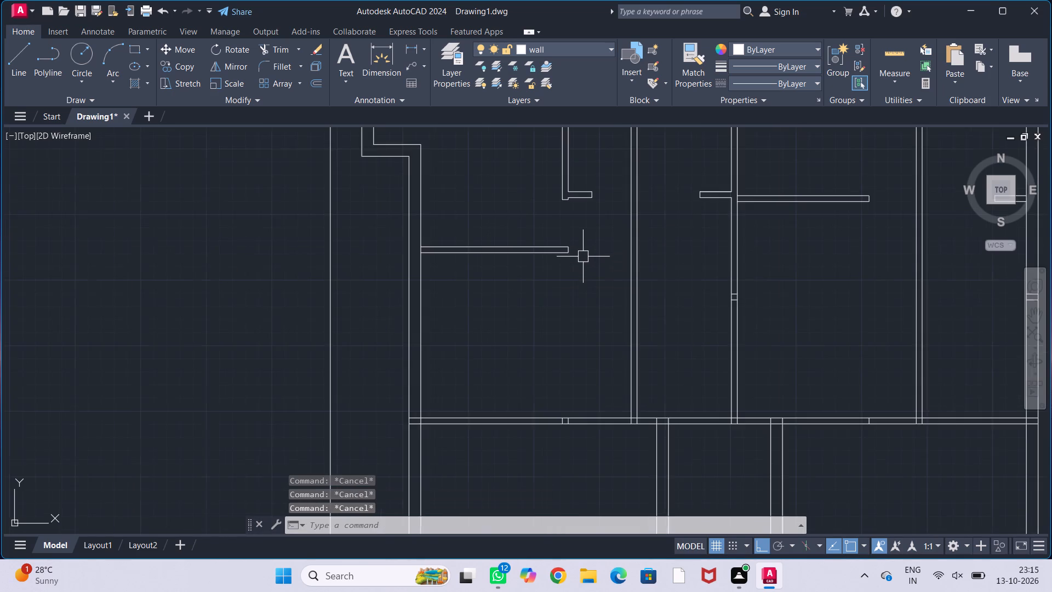
scroll(585, 257, "down", 1)
middle_click_drag(588, 283, 557, 245)
middle_click_drag(520, 284, 544, 253)
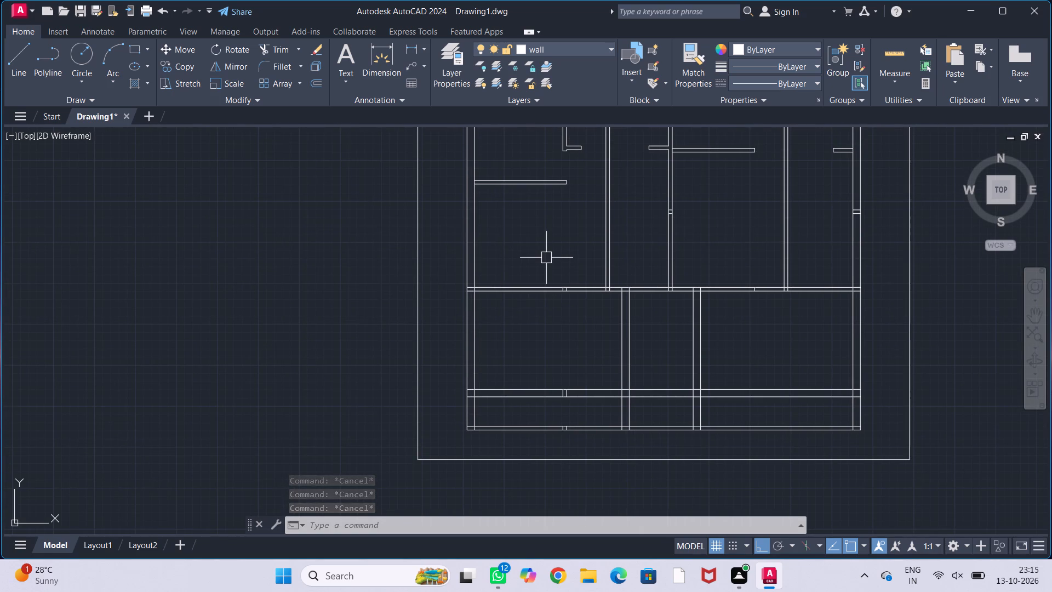
middle_click_drag(545, 272, 545, 246)
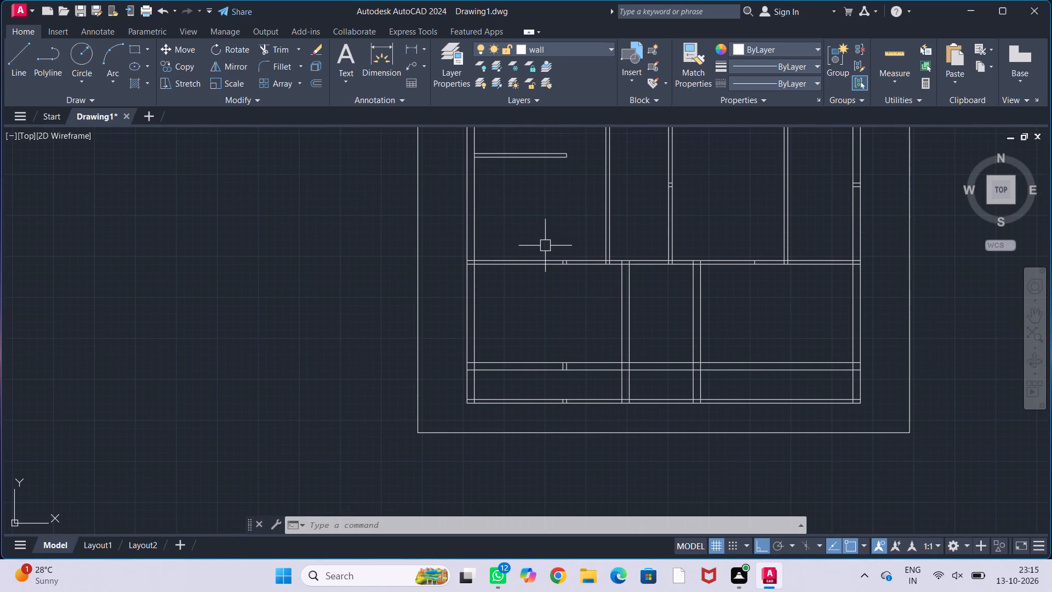
middle_click_drag(564, 232, 561, 247)
key("o")
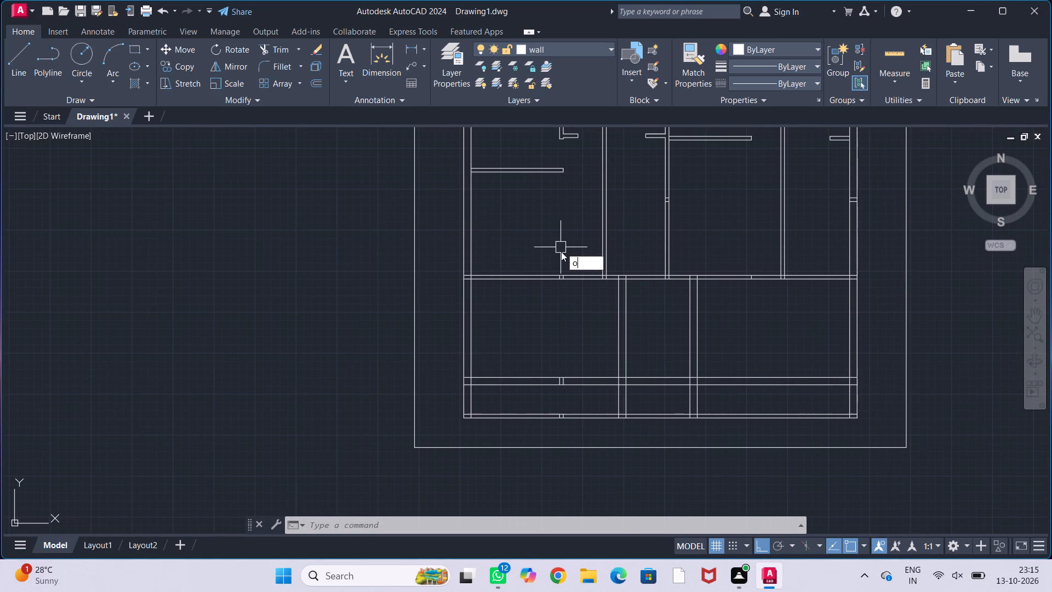
type("ff")
key("Return")
type("4'")
key("Return")
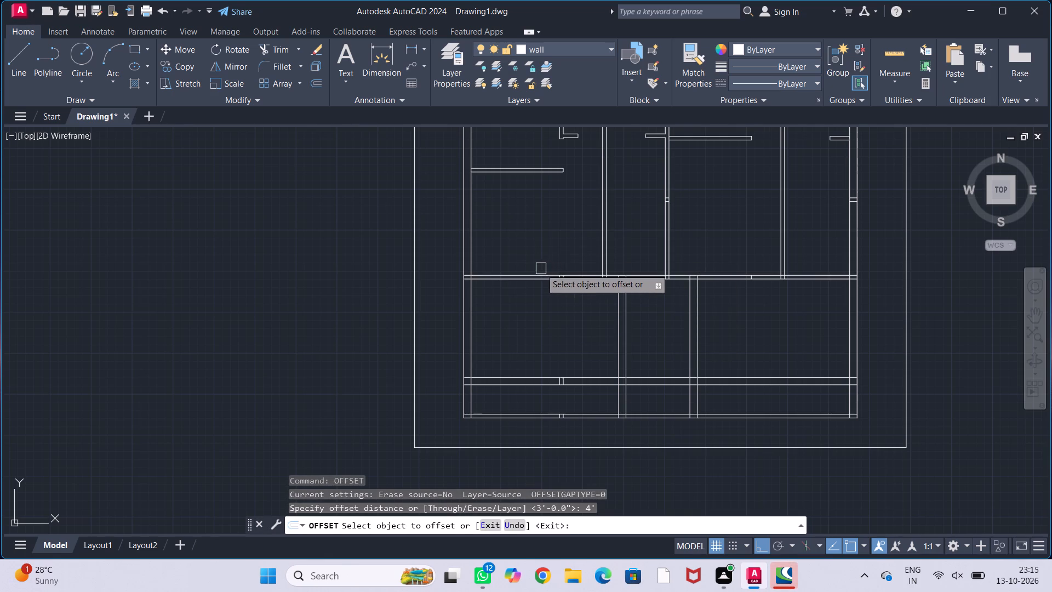
left_click(542, 272)
left_click(542, 249)
key("Escape")
key("Escape")
key("Escape")
key("Escape")
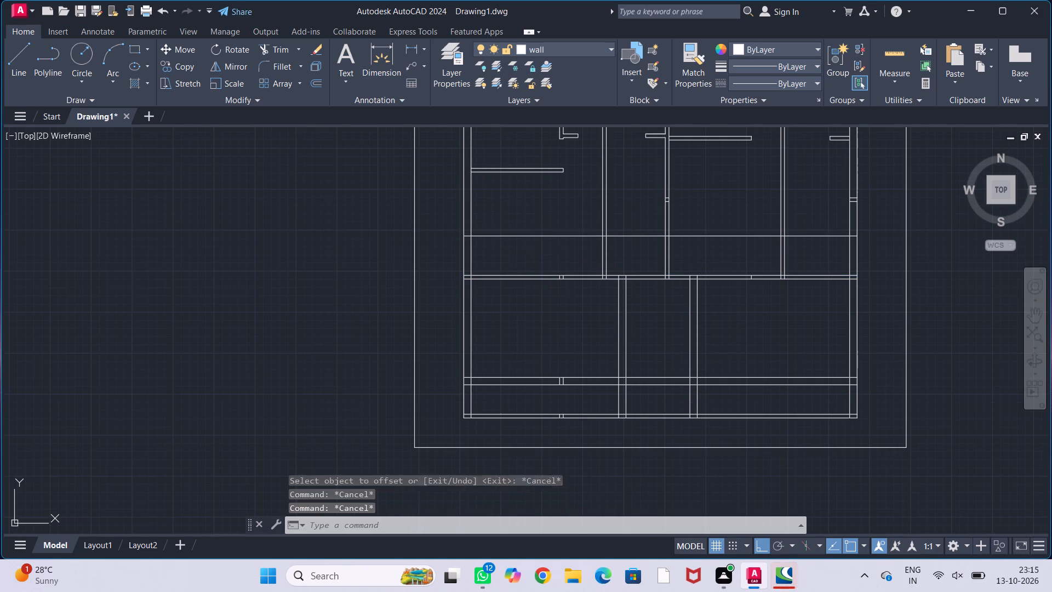
key("Escape")
Offset the new east-west line 4.5" to the north to form a partition's thickness.
type("off")
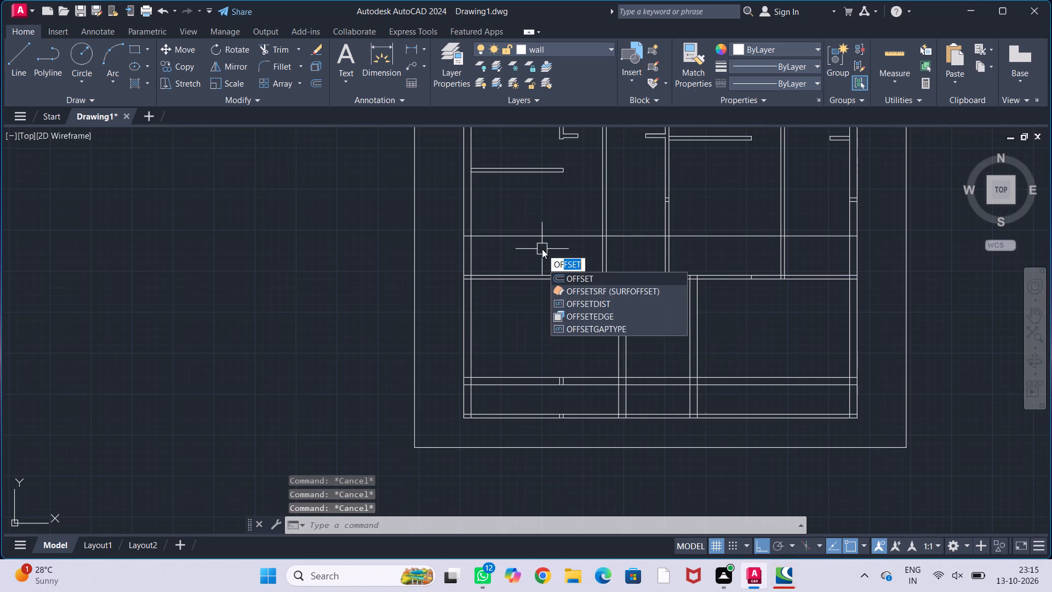
key("Return")
type("4.5\"")
key("Return")
left_click(545, 234)
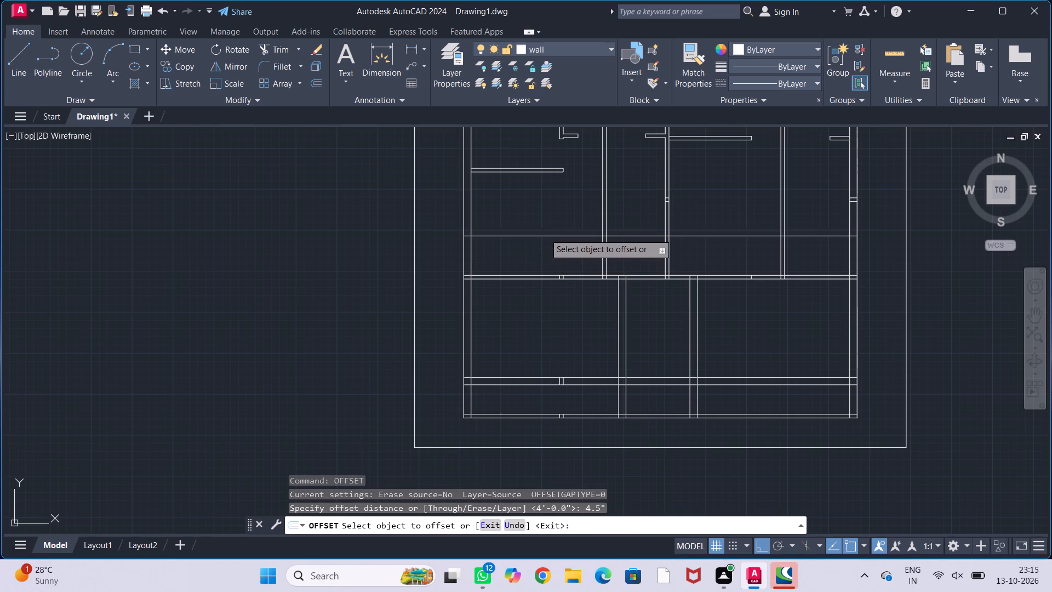
left_click(545, 196)
key("Escape")
key("Escape")
key("Escape")
key("Escape")
key("Escape")
middle_click_drag(542, 223, 535, 225)
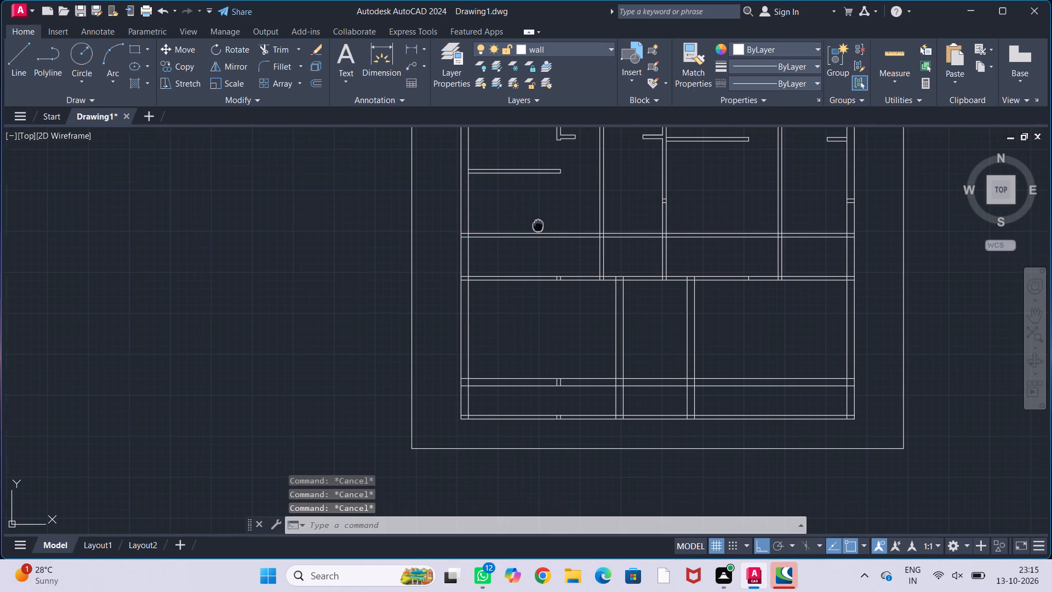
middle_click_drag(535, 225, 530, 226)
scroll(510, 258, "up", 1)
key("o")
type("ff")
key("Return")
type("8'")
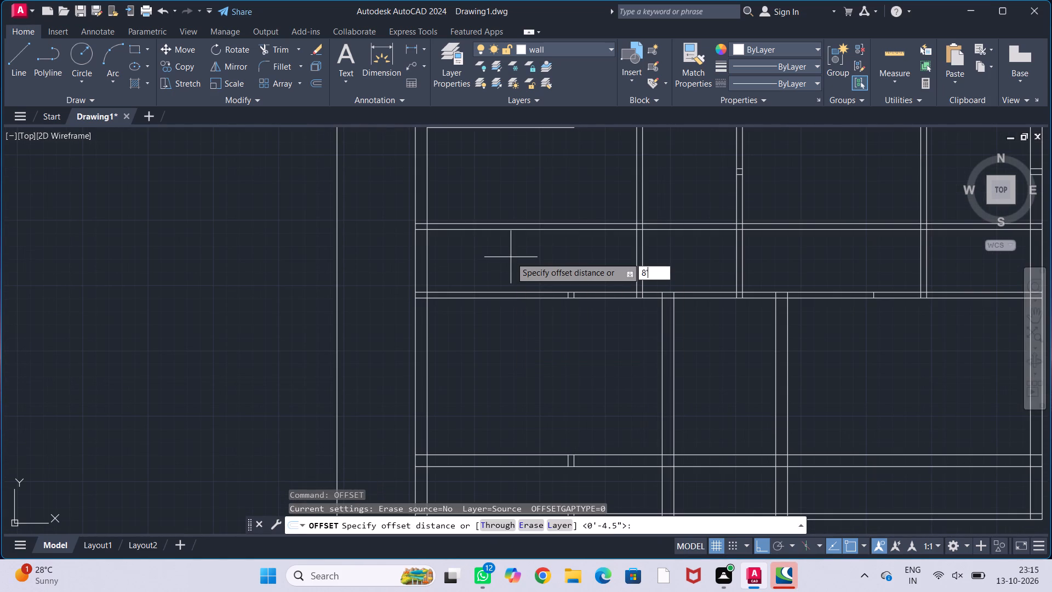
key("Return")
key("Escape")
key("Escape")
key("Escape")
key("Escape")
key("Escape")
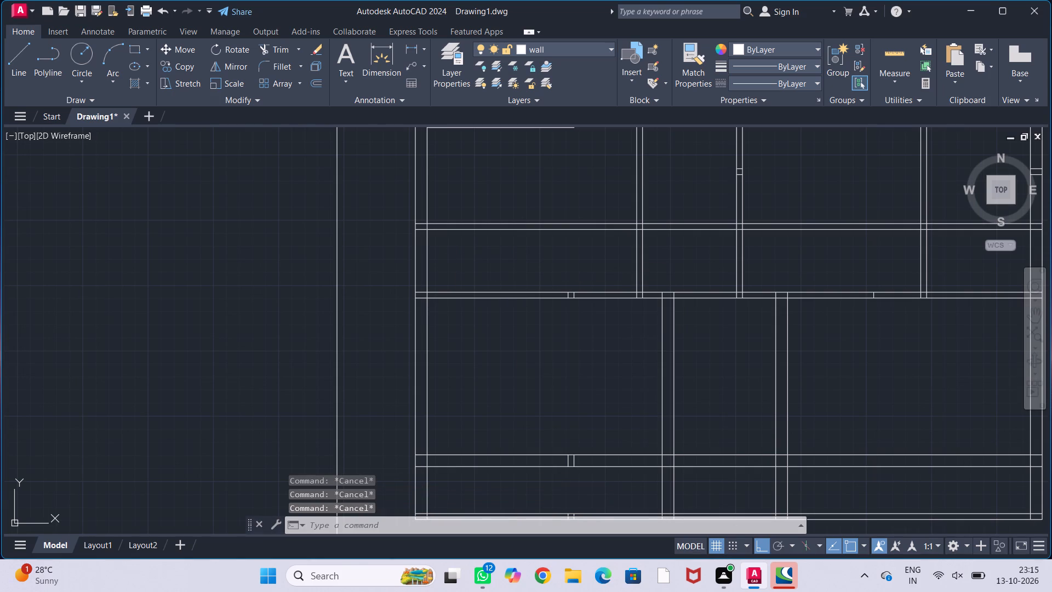
Trim the new east-west partition's lines to the west exterior wall's inner face and open that face between them.
type("tr")
key("Return")
scroll(405, 221, "up", 2)
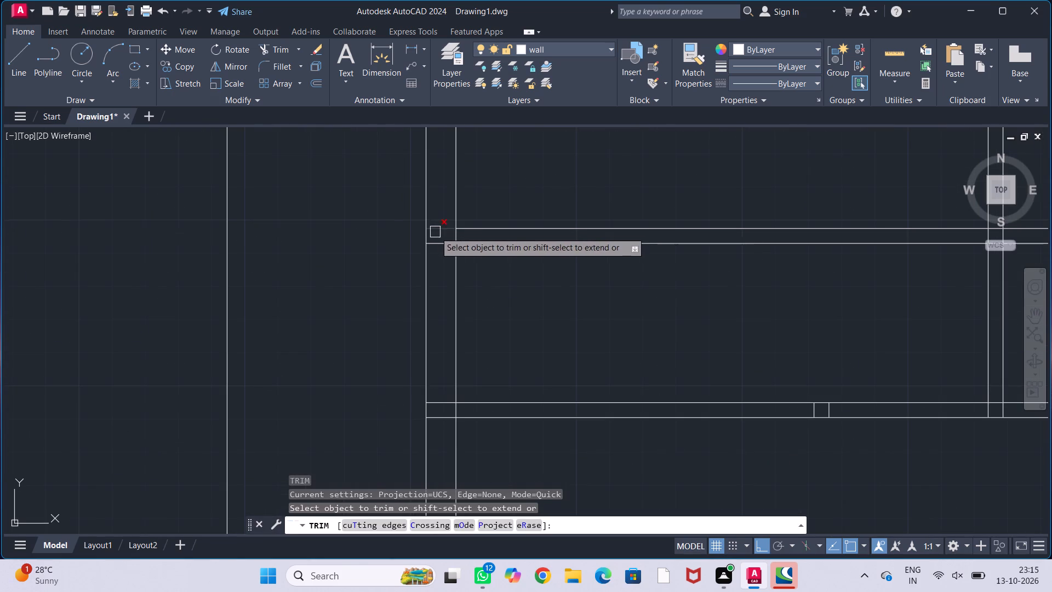
left_click_drag(439, 217, 435, 276)
left_click(455, 236)
scroll(498, 240, "down", 3)
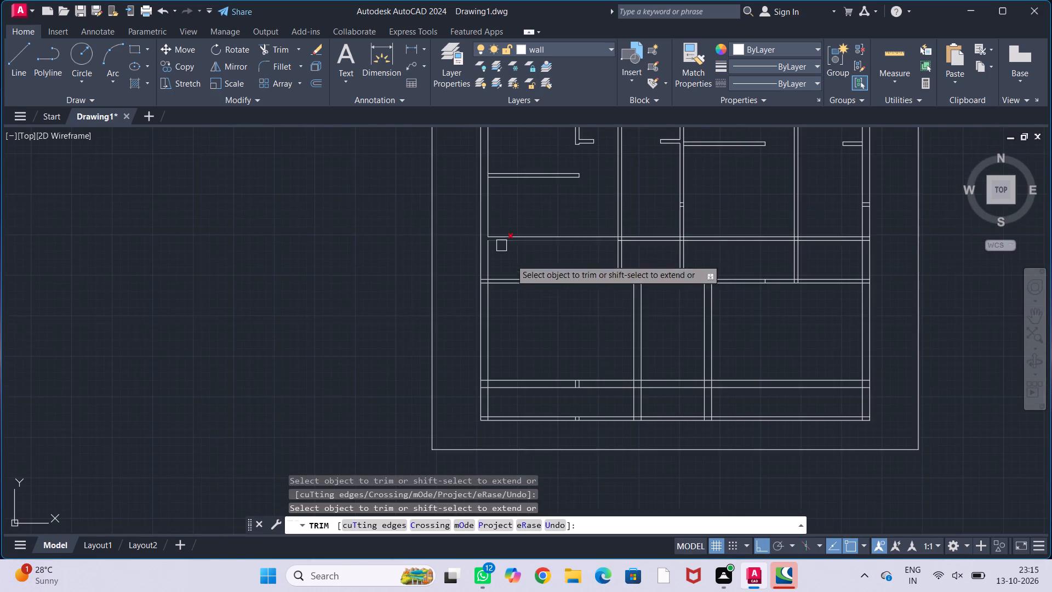
middle_click_drag(512, 270, 489, 259)
scroll(451, 157, "up", 2)
scroll(479, 195, "up", 2)
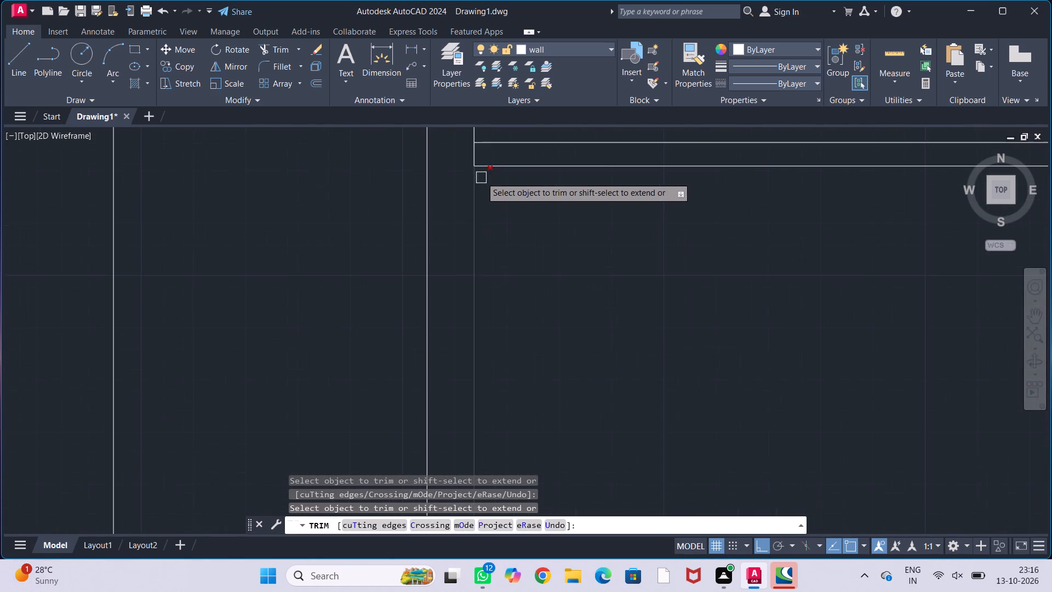
left_click(476, 157)
scroll(545, 210, "down", 3)
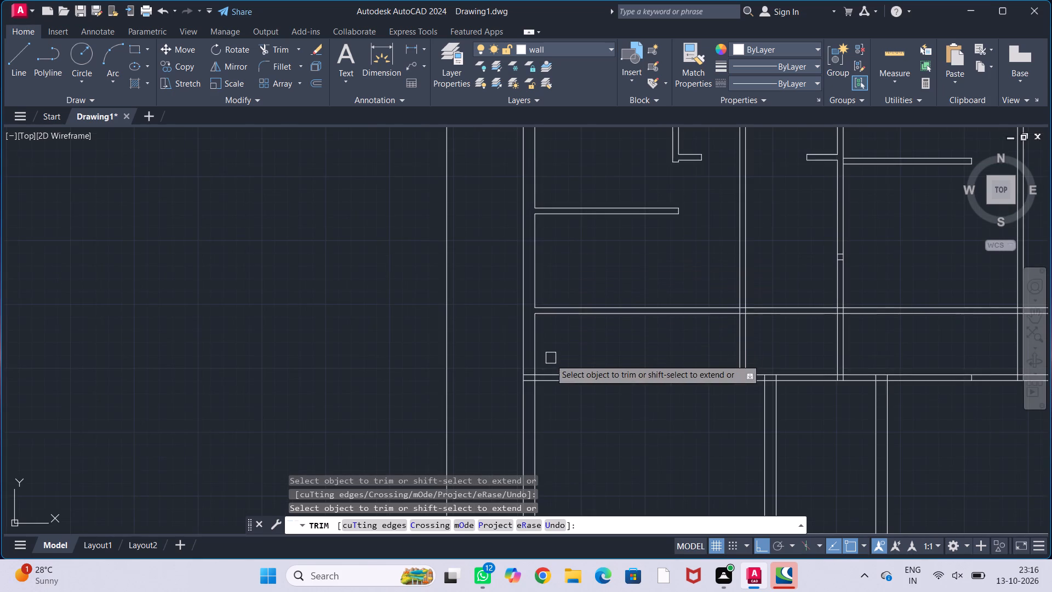
Trim the long east-west wall south of the new partition where it meets the west exterior wall, opening the junction.
scroll(550, 359, "up", 1)
middle_click_drag(548, 360, 512, 272)
scroll(487, 308, "up", 2)
left_click_drag(462, 261, 454, 352)
left_click(487, 293)
scroll(539, 282, "down", 3)
middle_click_drag(588, 248, 574, 259)
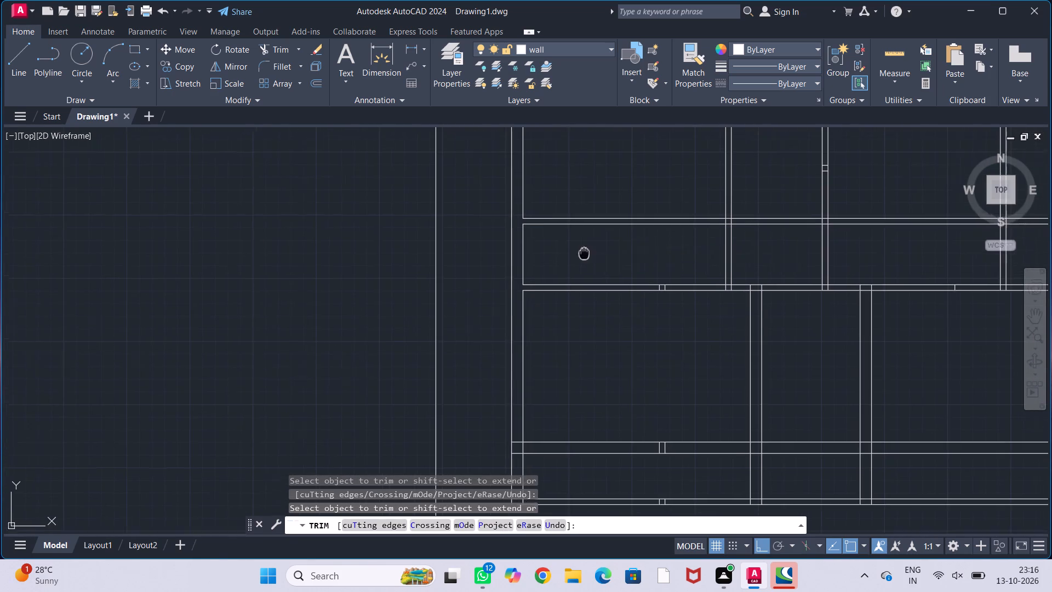
middle_click_drag(574, 259, 553, 263)
key("Escape")
key("Escape")
key("Escape")
key("Escape")
key("Escape")
Offset the west exterior wall's inner face, between the new partition and the long wall, 8' to the east.
type("off")
key("Return")
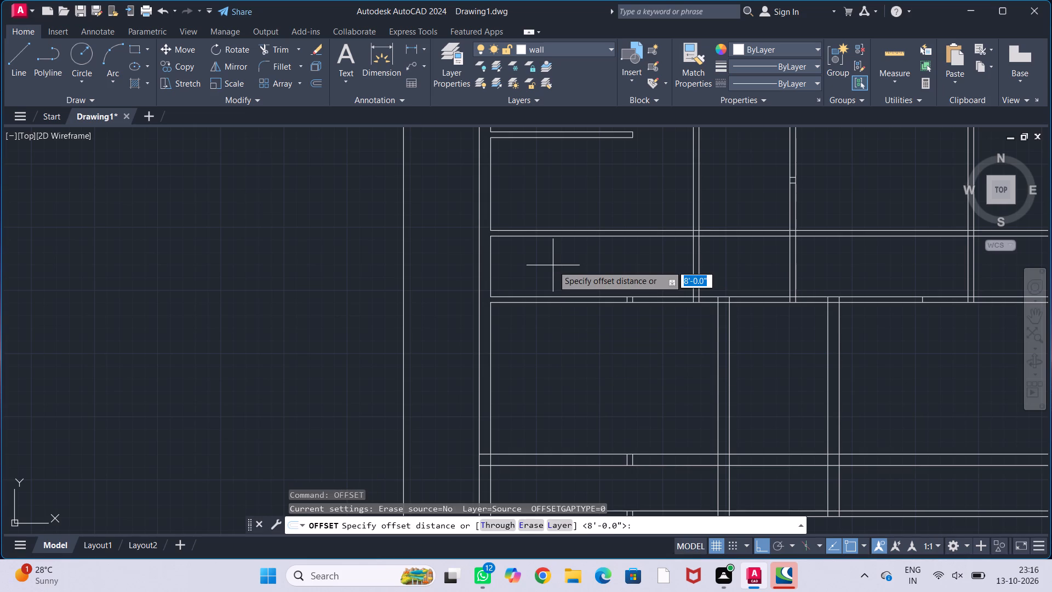
type("8'")
key("Return")
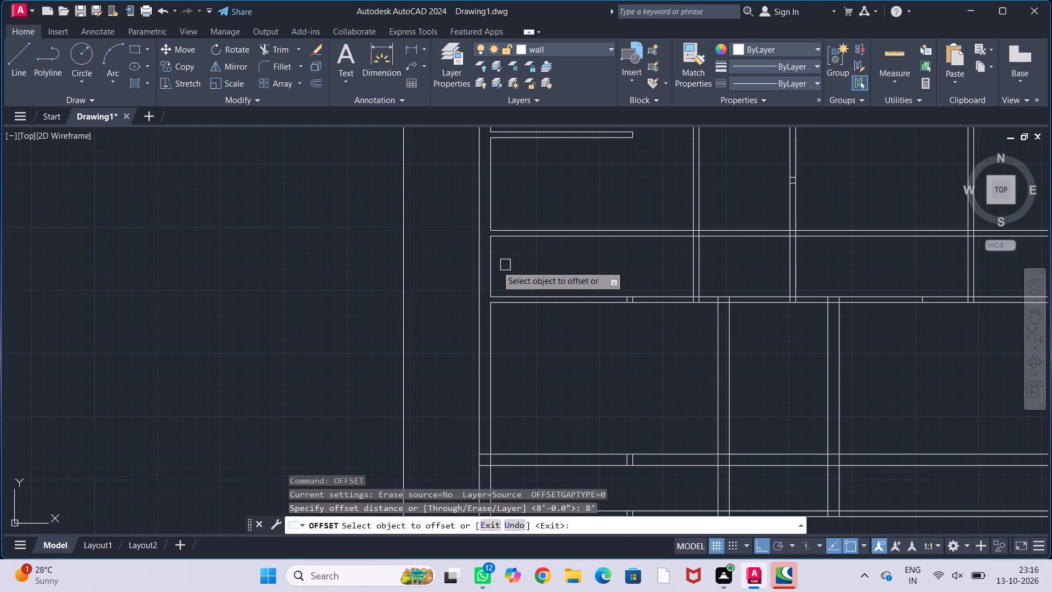
left_click(486, 261)
left_click(588, 267)
key("Escape")
key("Escape")
key("Escape")
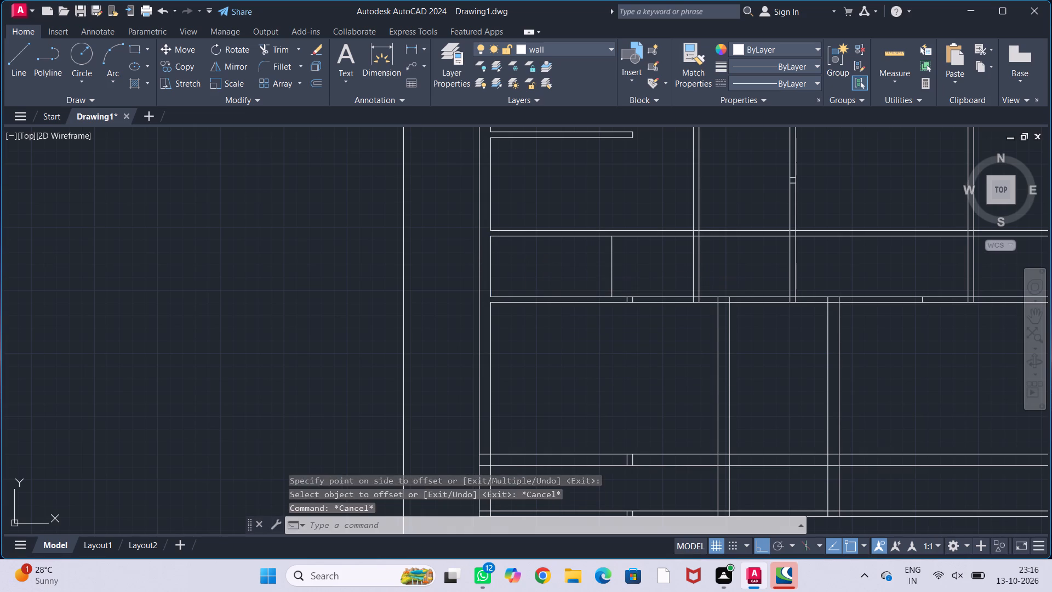
key("Escape")
Offset the new north-south line 4.5" to the east to form a cross wall's thickness.
type("off")
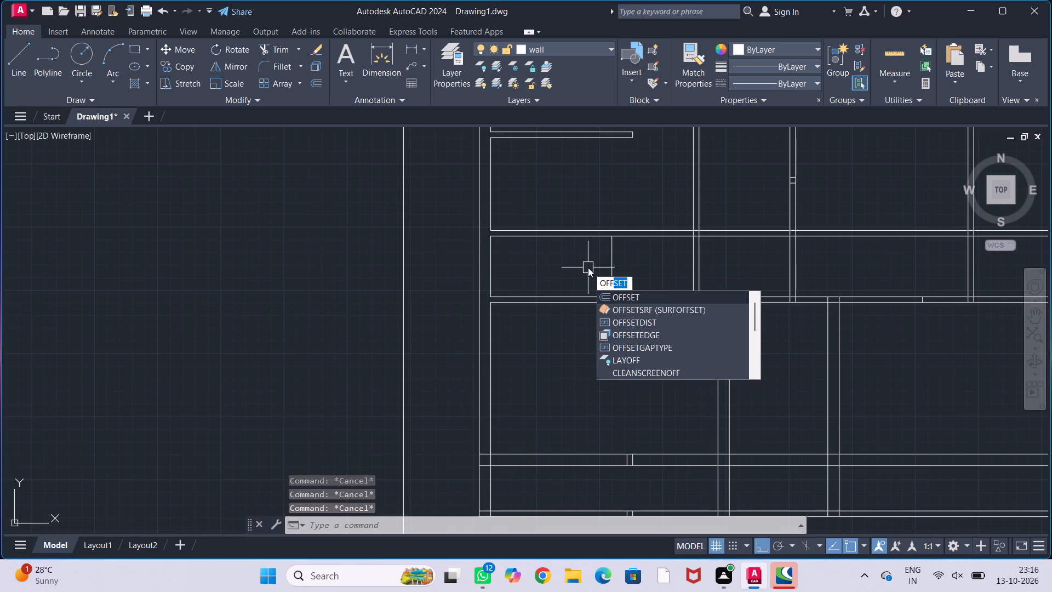
key("Return")
type("4.5")
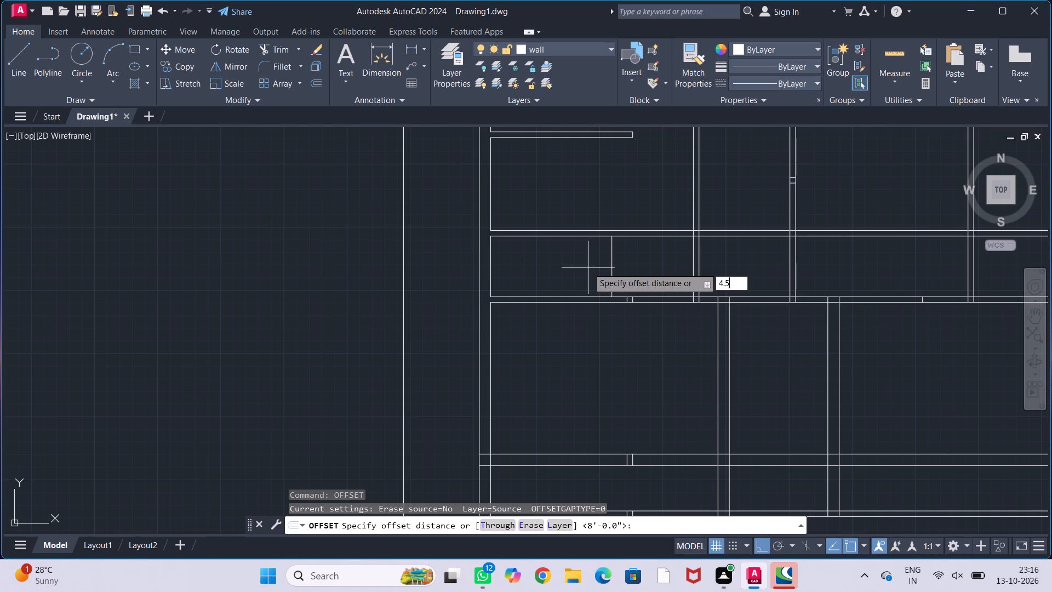
key("shift+quotedbl")
key("Return")
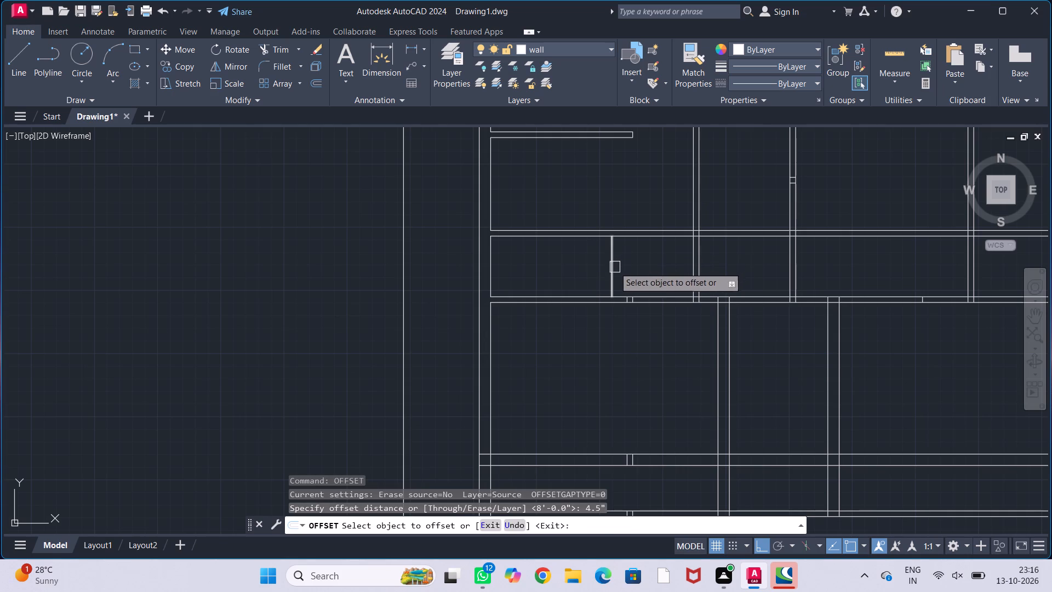
left_click(614, 268)
left_click(647, 275)
key("Escape")
key("Escape")
key("Escape")
key("Escape")
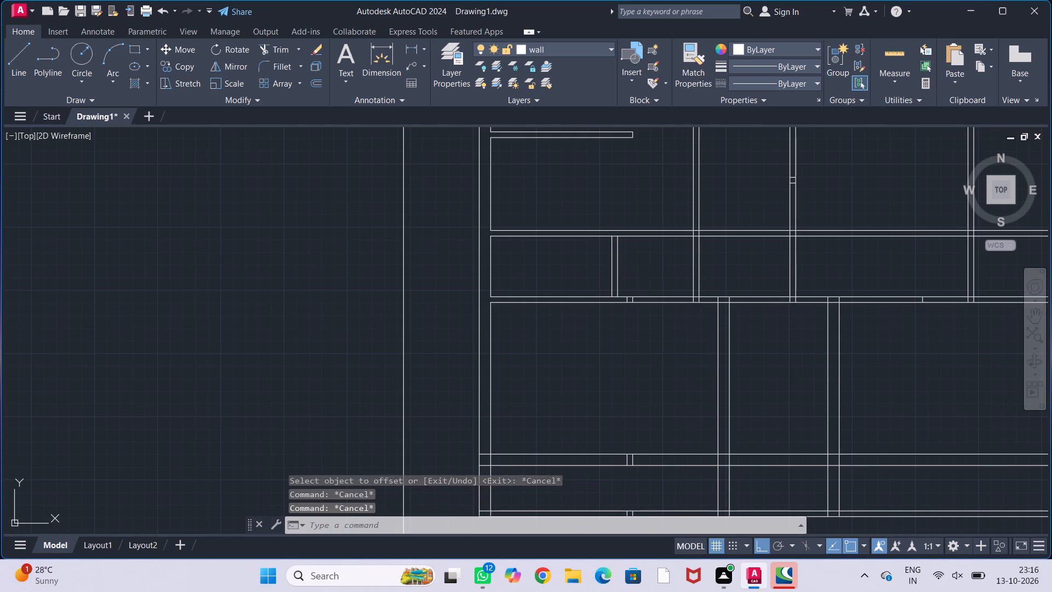
key("Escape")
Extend both cross-wall lines north to the partition's far line and south to the long wall's far line.
middle_click_drag(649, 271, 605, 265)
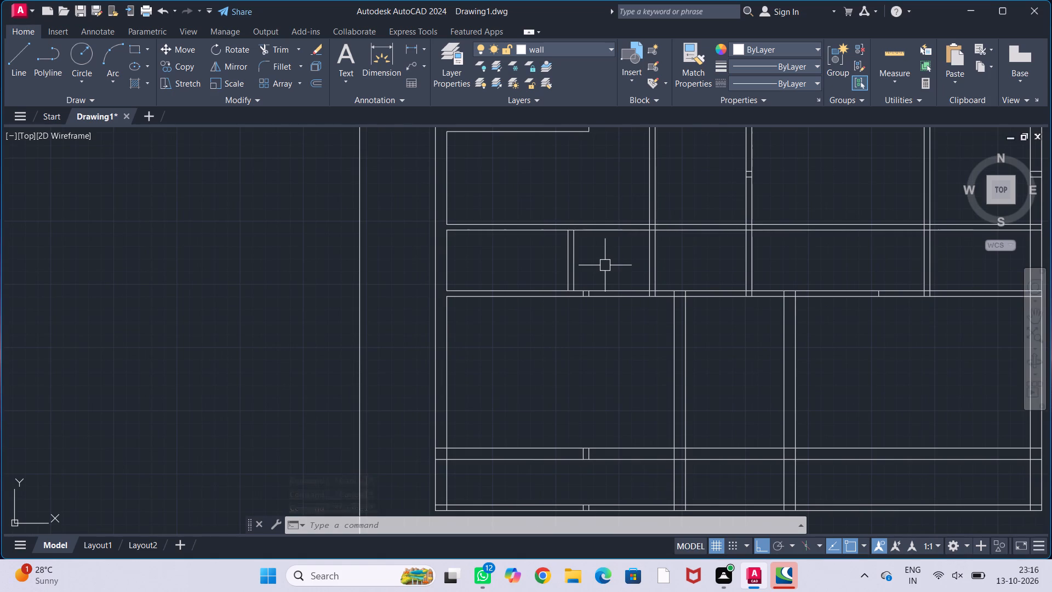
type("ex")
key("Return")
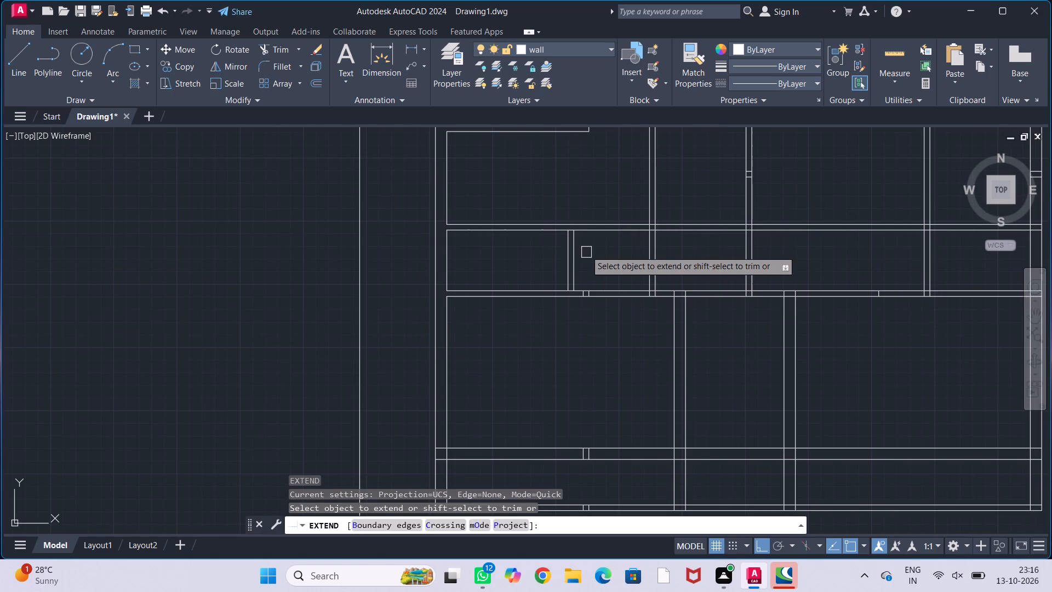
left_click(576, 254)
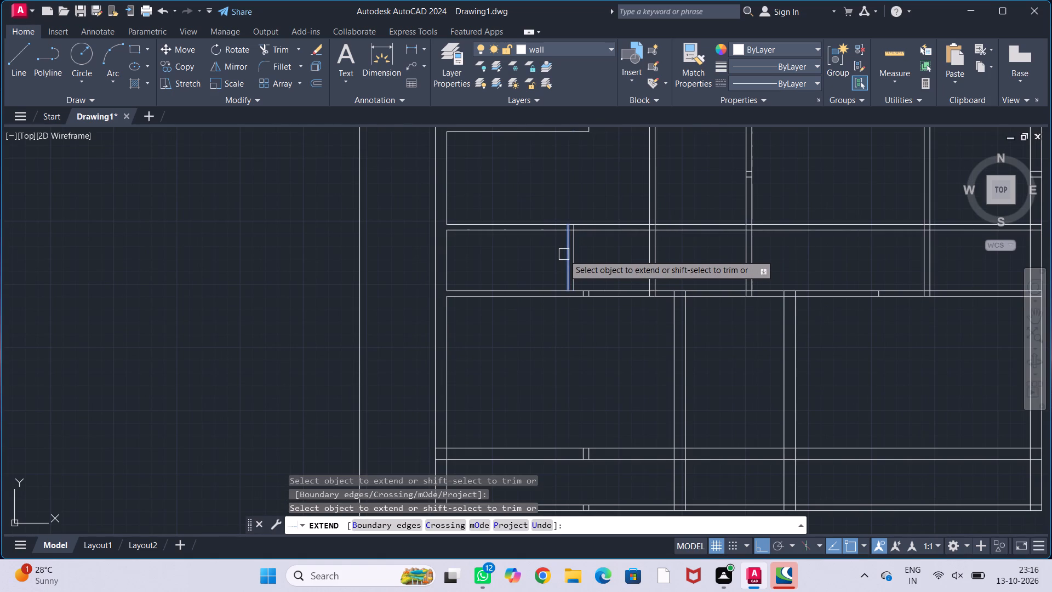
left_click(564, 254)
left_click(567, 275)
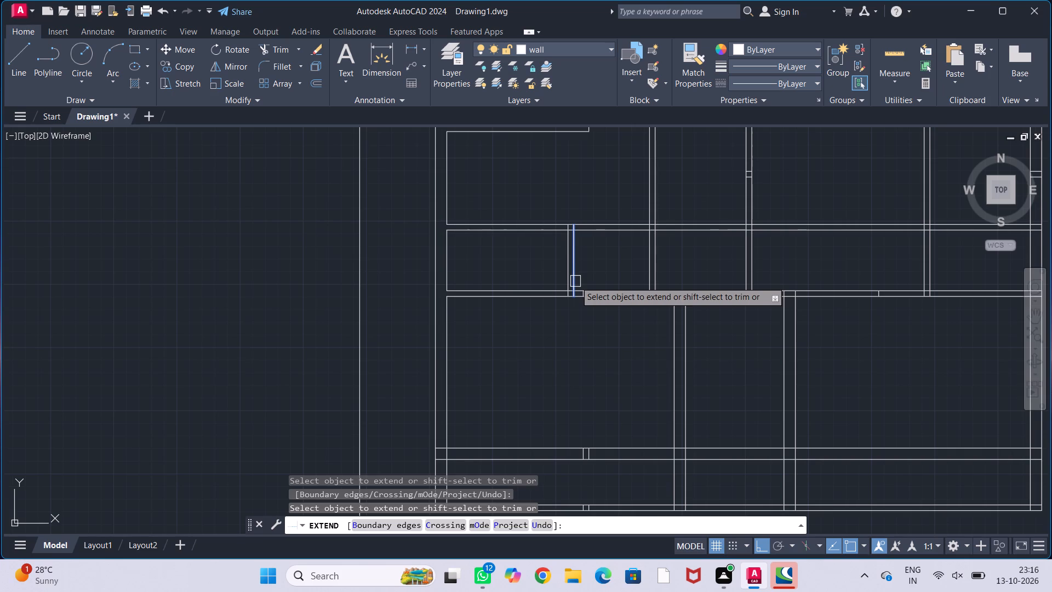
left_click(575, 281)
key("Escape")
key("Escape")
key("Escape")
key("Escape")
key("Escape")
Trim away both lines of the east-west partition between the new cross wall and the next north-south wall to the east.
middle_click_drag(604, 269, 590, 271)
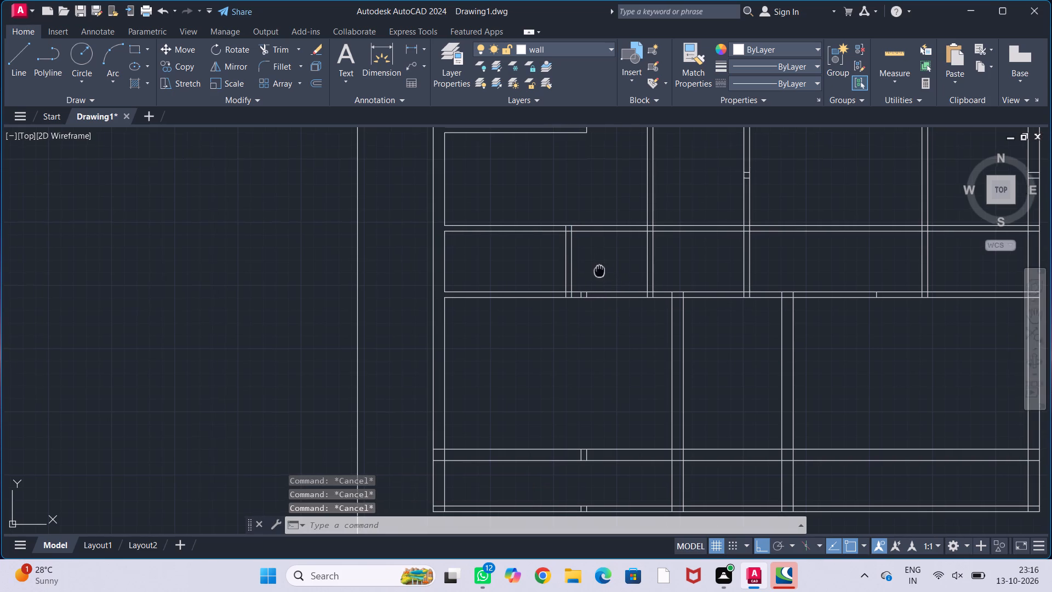
middle_click_drag(590, 271, 567, 274)
middle_click_drag(597, 255, 586, 283)
scroll(586, 283, "down", 2)
middle_click_drag(579, 257, 565, 260)
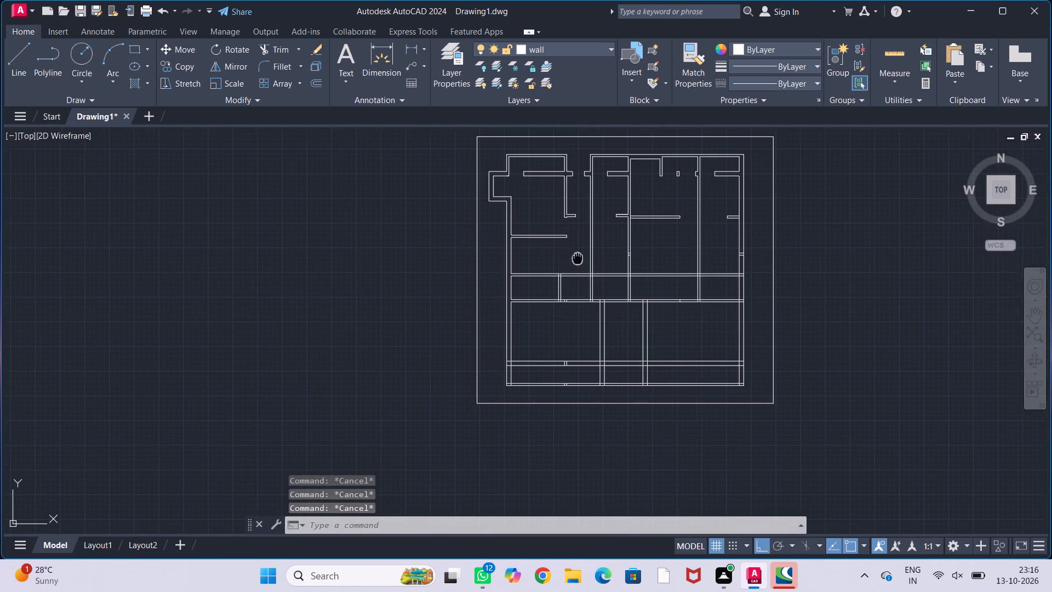
middle_click_drag(565, 260, 548, 259)
scroll(553, 297, "up", 2)
middle_click_drag(540, 287, 587, 281)
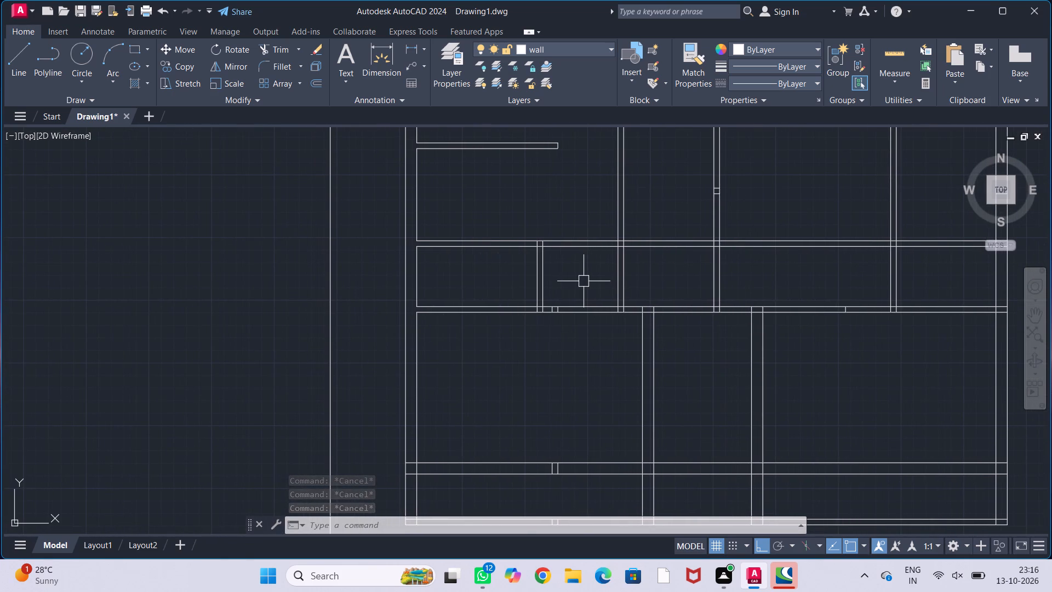
middle_click_drag(583, 281, 573, 276)
type("tr")
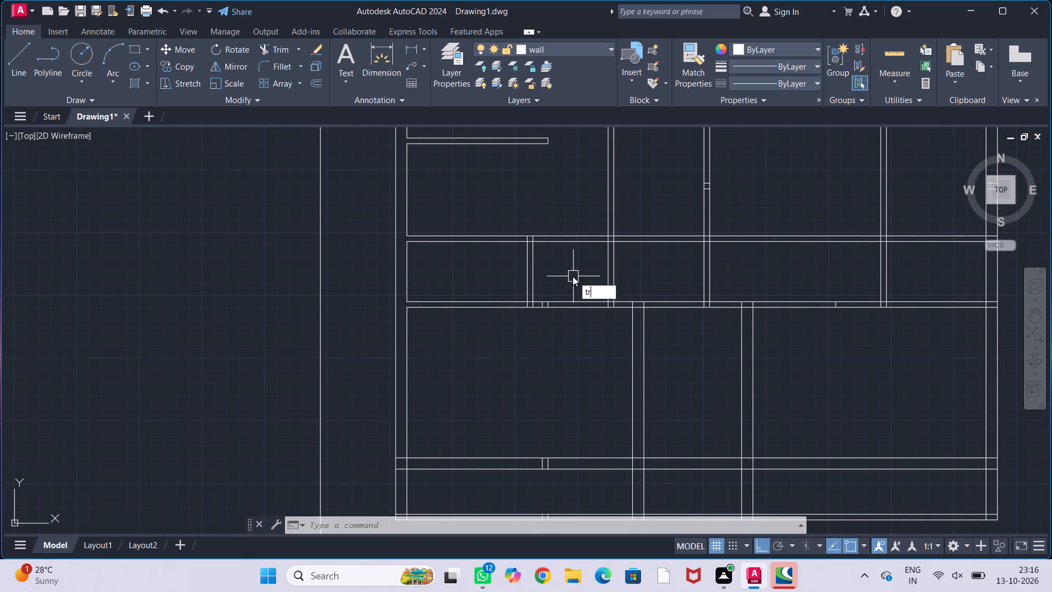
key("Return")
left_click_drag(577, 203, 574, 280)
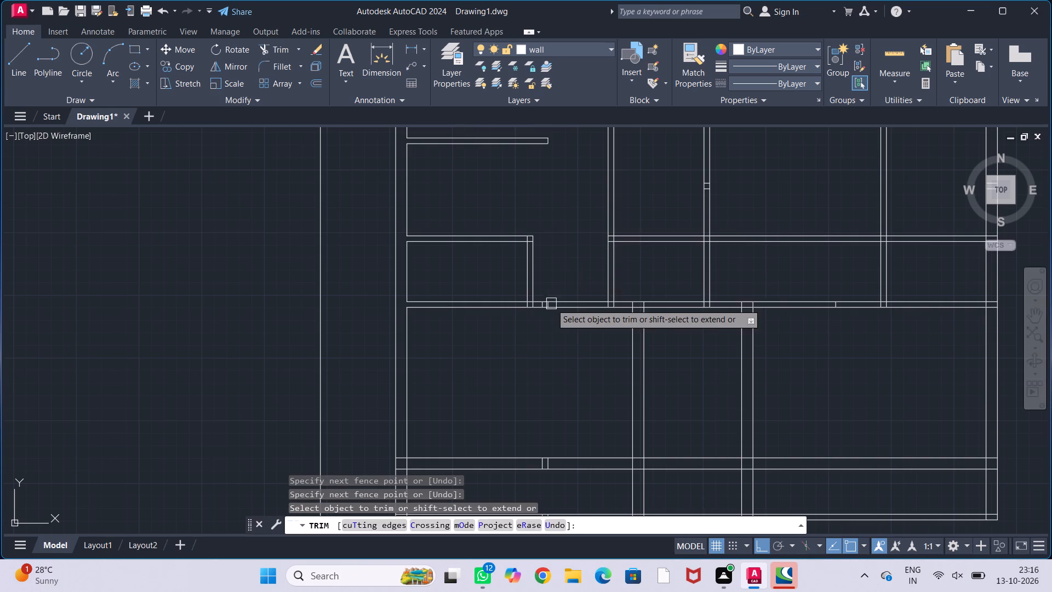
Trim away the two leftover short stubs inside the long east-west wall just east of the new cross wall.
scroll(551, 307, "up", 3)
left_click_drag(556, 308, 511, 308)
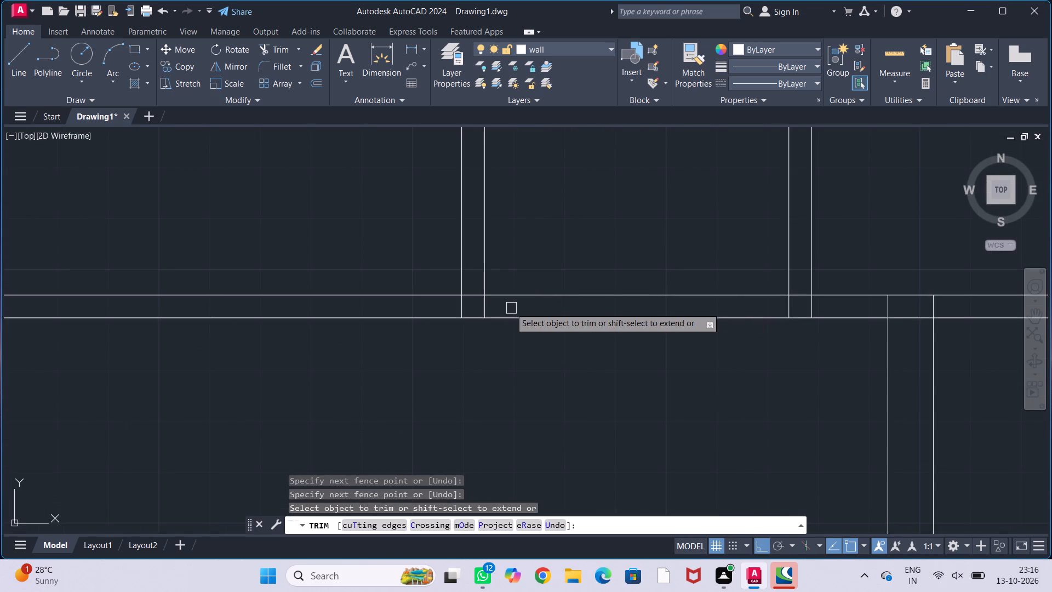
Trim the overlapping line ends at the northeast corner where the partition meets the new cross wall.
middle_click_drag(552, 265, 572, 324)
middle_click_drag(580, 297, 605, 407)
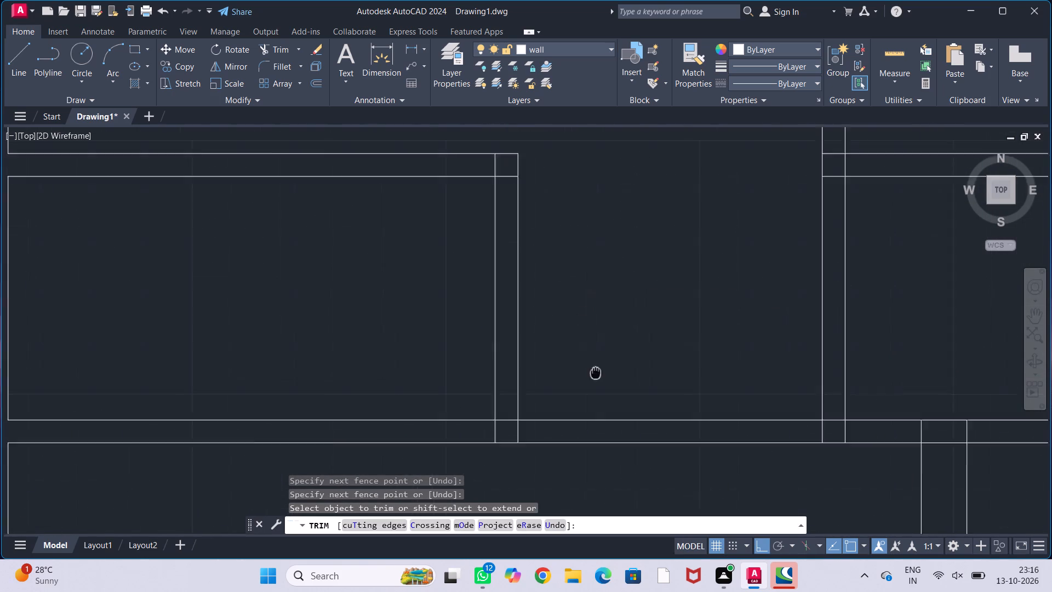
middle_click_drag(605, 407, 608, 417)
scroll(519, 218, "up", 1)
left_click(502, 223)
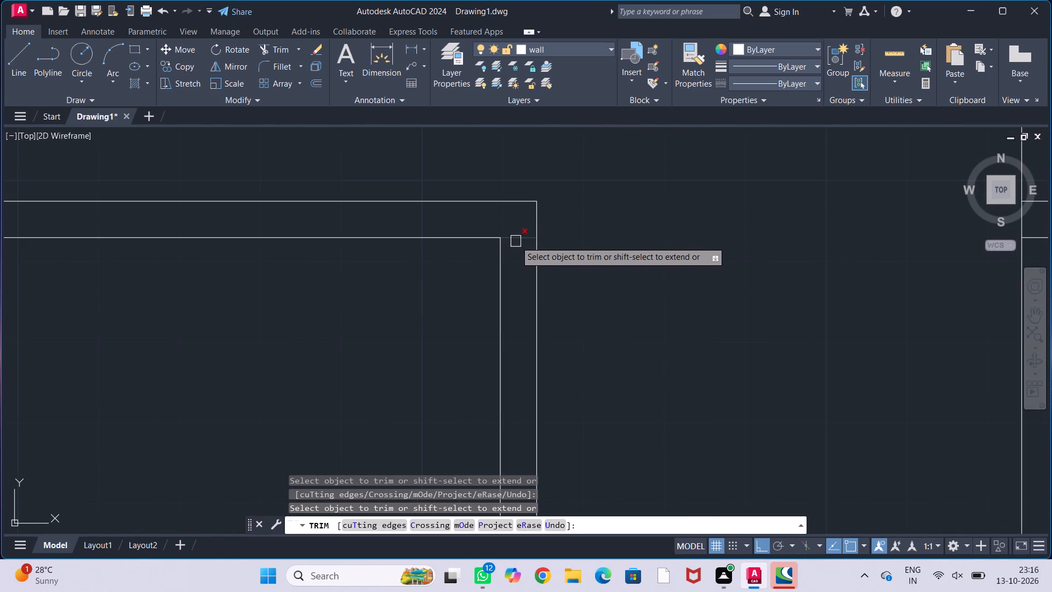
left_click(516, 241)
Trim the long wall's north line within the new cross wall and the cross wall's west line within the long wall.
scroll(643, 281, "down", 2)
middle_click_drag(638, 306, 637, 216)
scroll(586, 330, "up", 2)
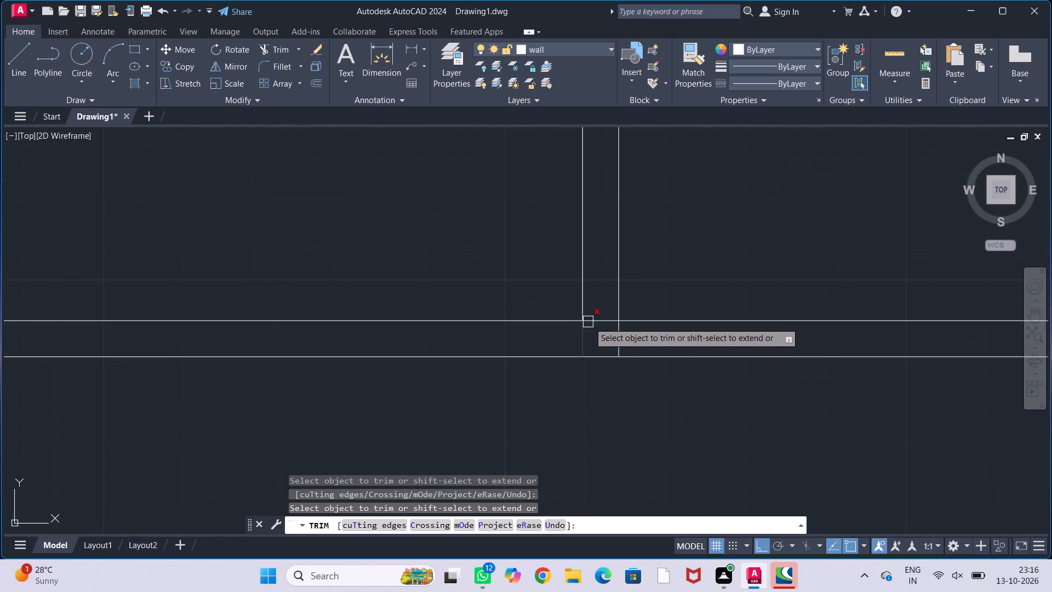
left_click(594, 321)
left_click(584, 338)
key("Escape")
key("Escape")
key("Escape")
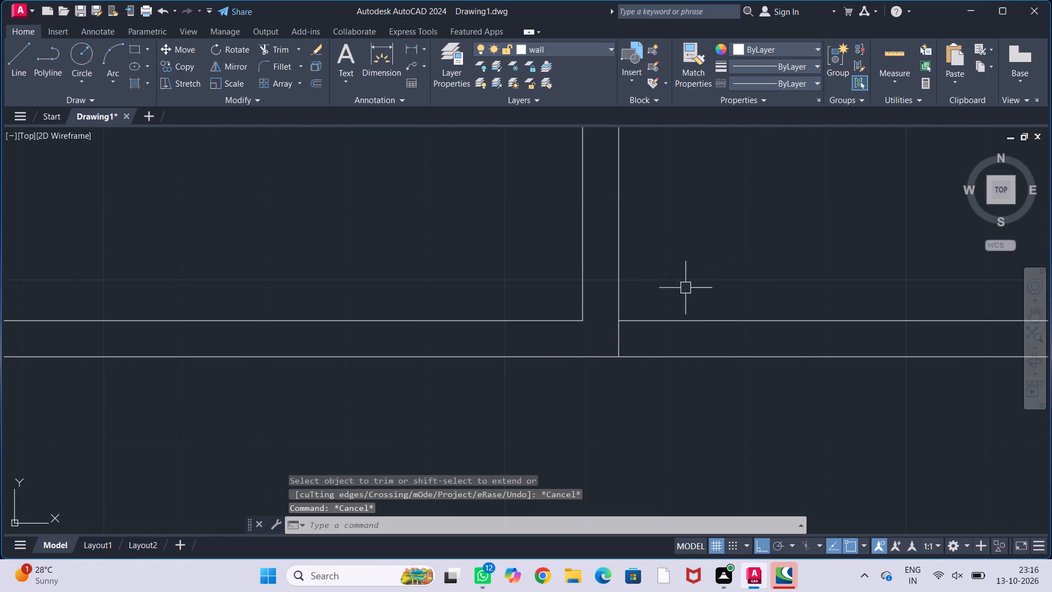
key("Escape")
key("Escape")
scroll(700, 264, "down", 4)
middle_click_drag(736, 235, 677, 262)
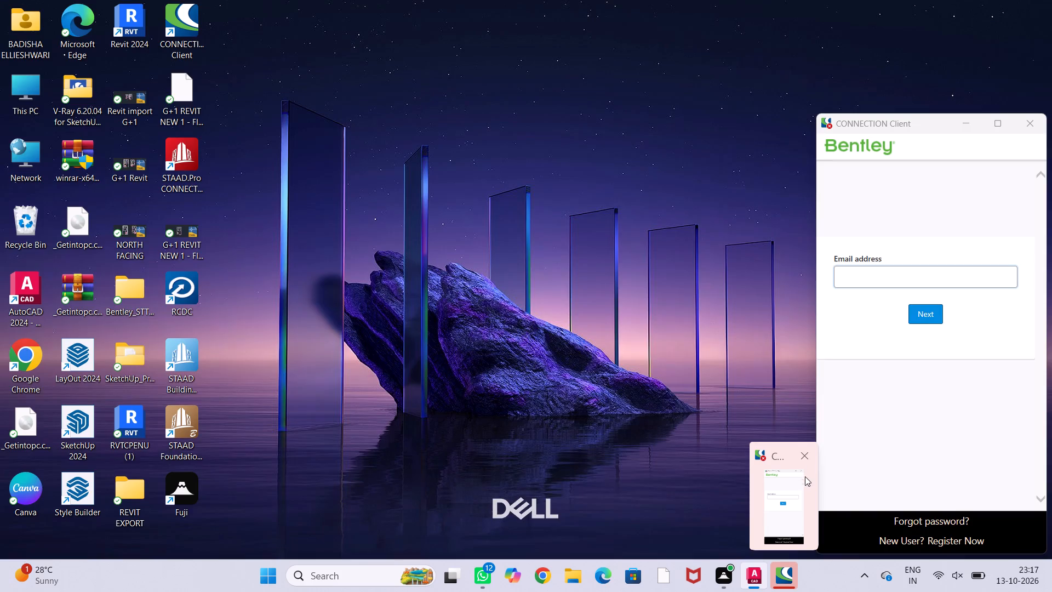
Close the Bentley CONNECTION Client window.
left_click(808, 455)
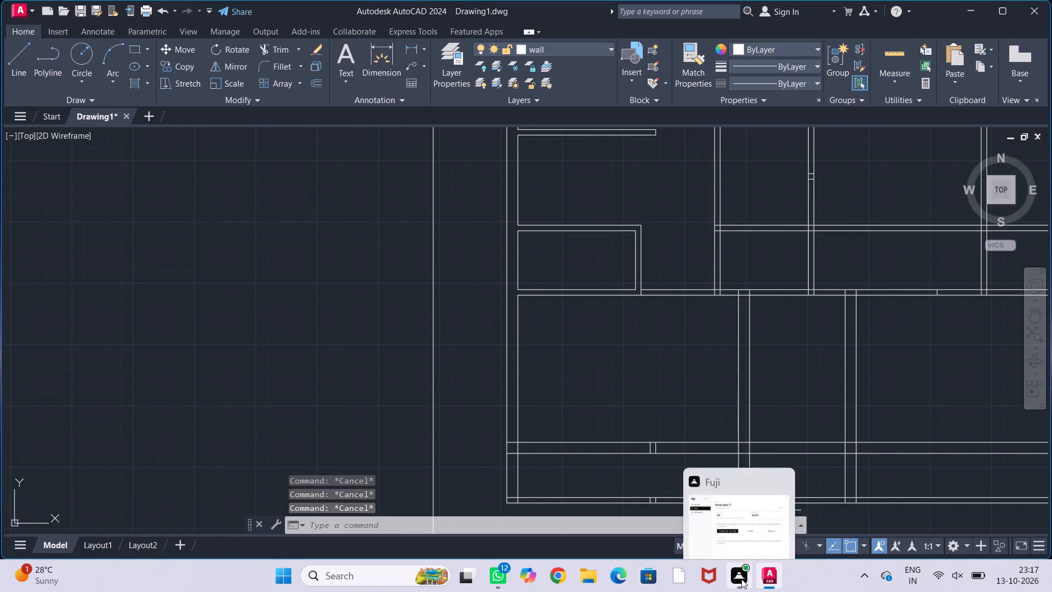
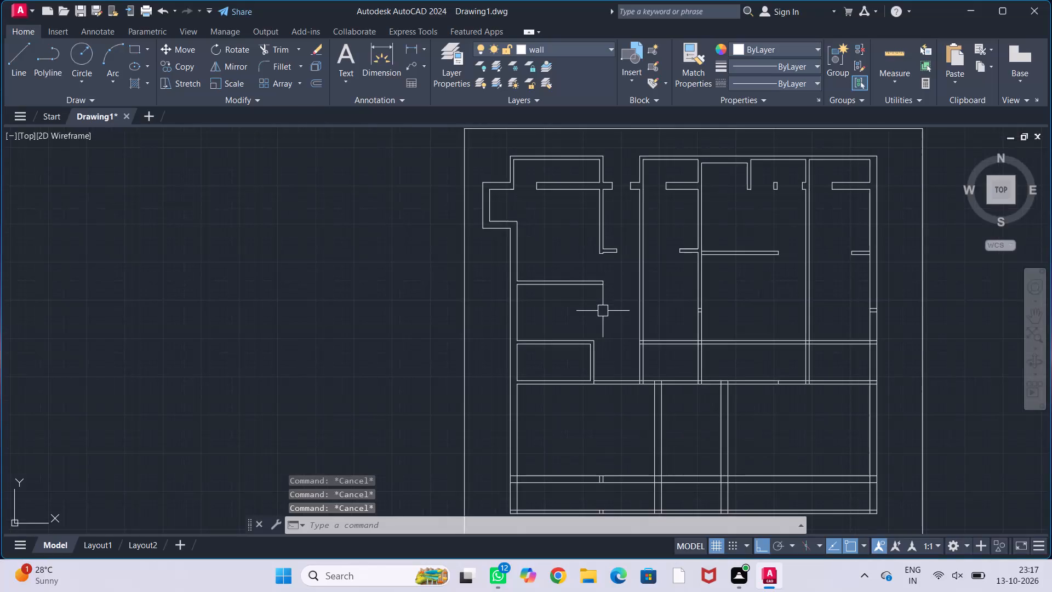
Offset the inner east wall line of the small west-side room 2'6" into the room to mark a door opening.
middle_click_drag(603, 311, 563, 293)
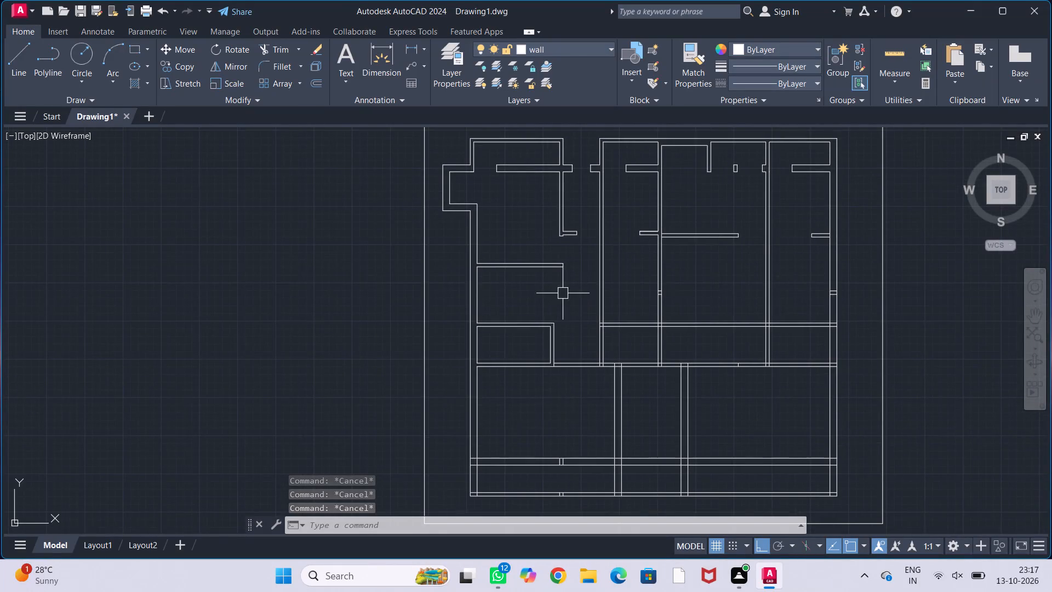
middle_click_drag(555, 293, 563, 277)
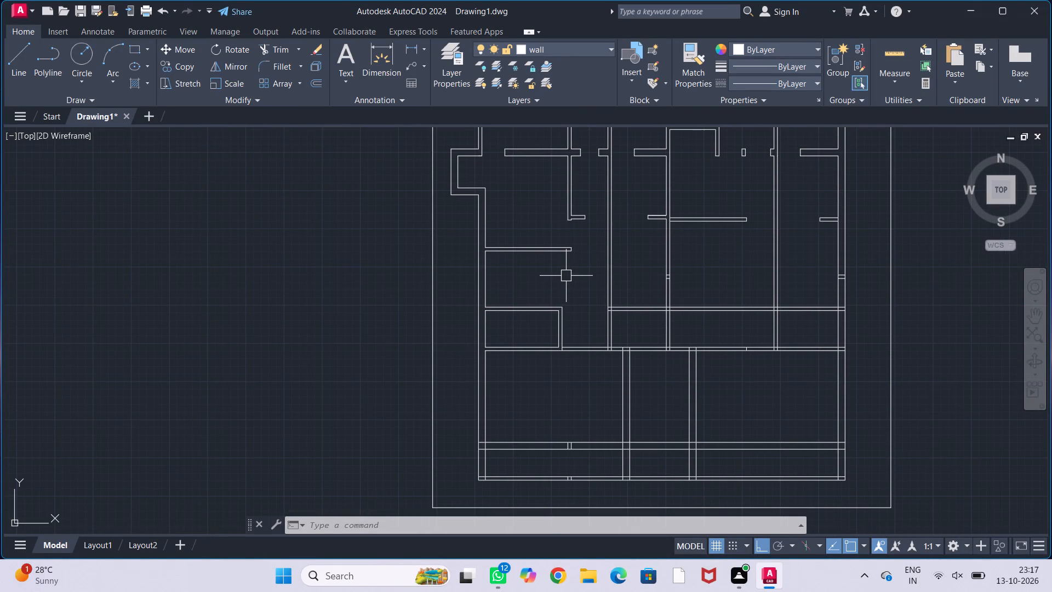
middle_click_drag(550, 400, 552, 396)
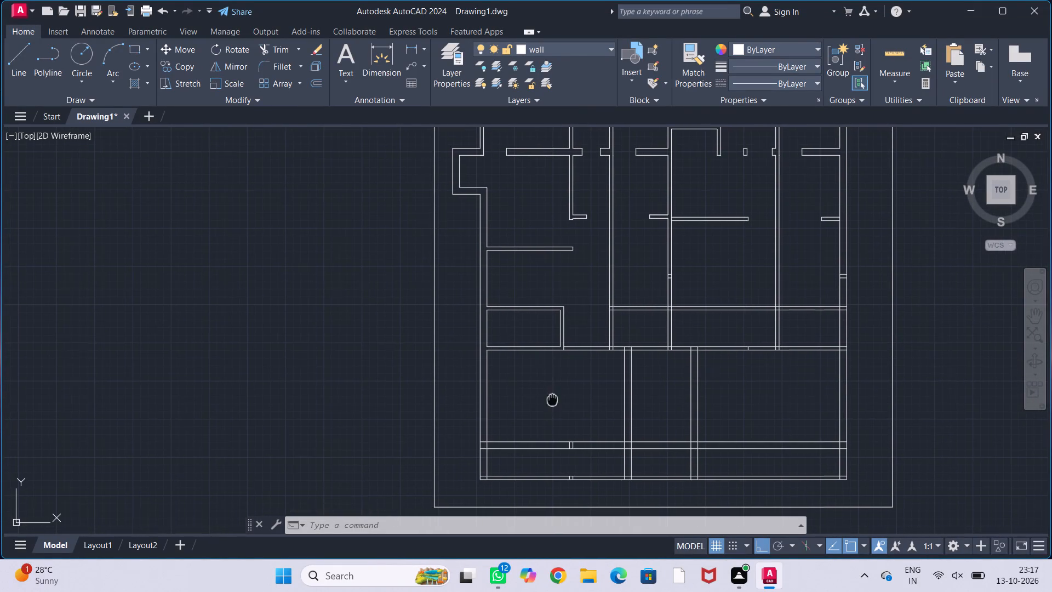
middle_click_drag(552, 396, 538, 308)
middle_click_drag(576, 286, 510, 298)
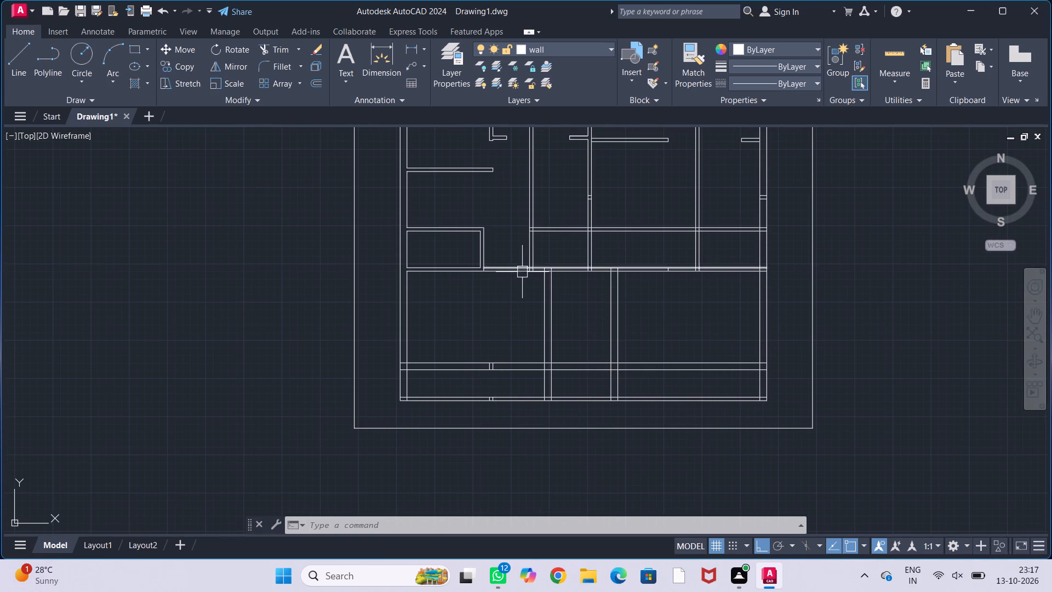
middle_click_drag(521, 287, 546, 283)
scroll(467, 253, "up", 2)
middle_click_drag(494, 261, 544, 262)
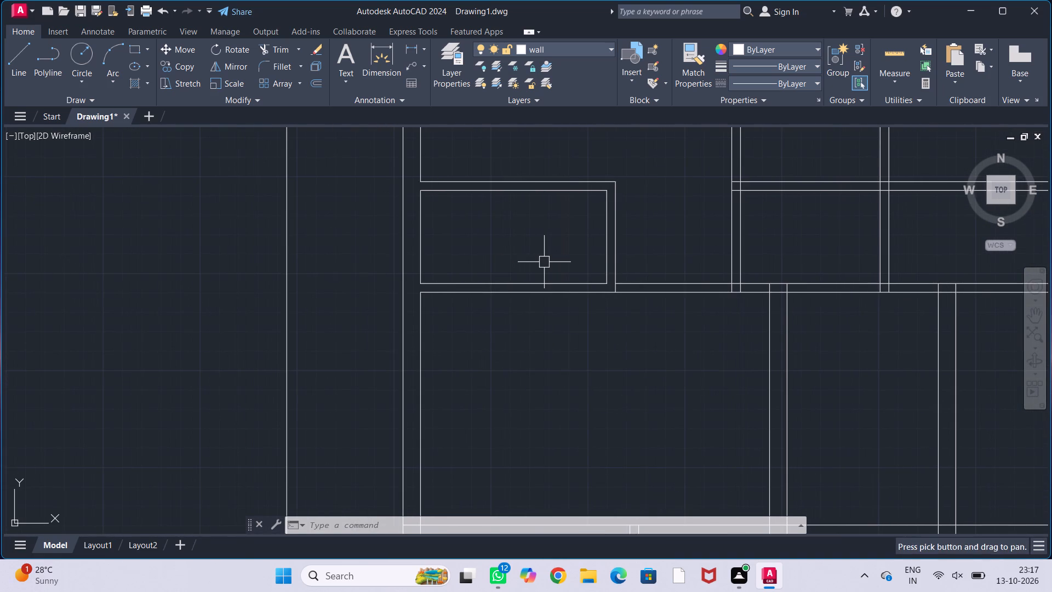
key("o")
type("ff")
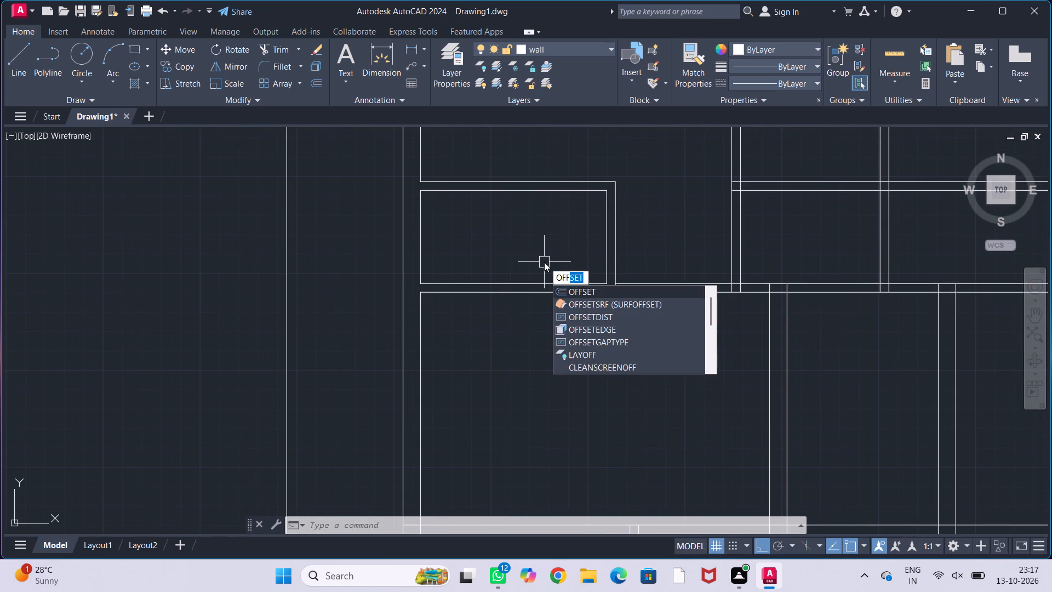
key("Return")
type("2'6\"")
key("Return")
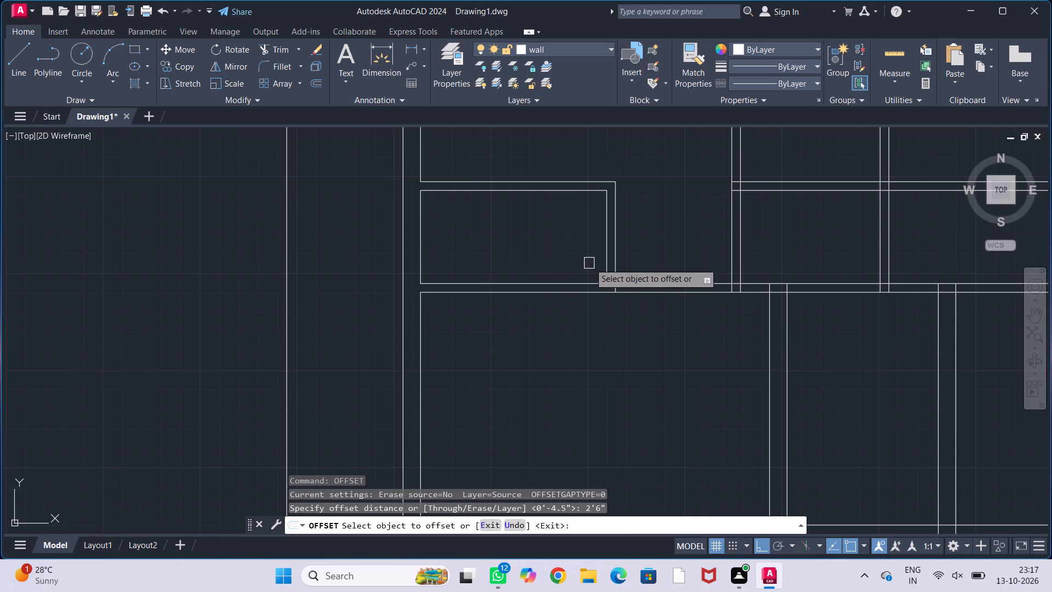
left_click(603, 269)
left_click(565, 263)
key("Escape")
key("Escape")
key("Escape")
key("Escape")
key("Escape")
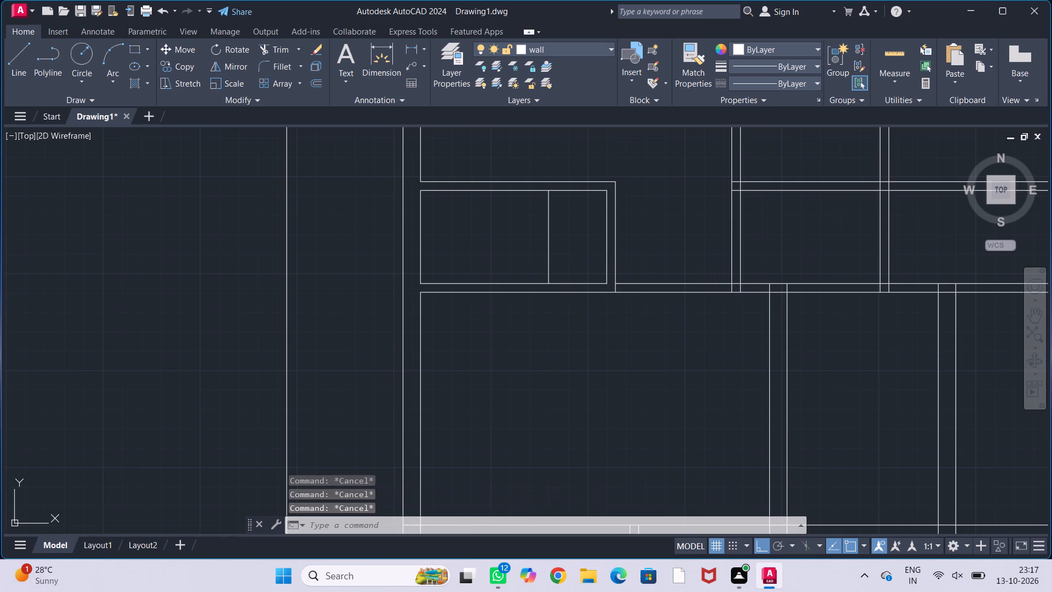
Extend the offset door line across the small room's south wall to its outer face.
type("ex")
key("Return")
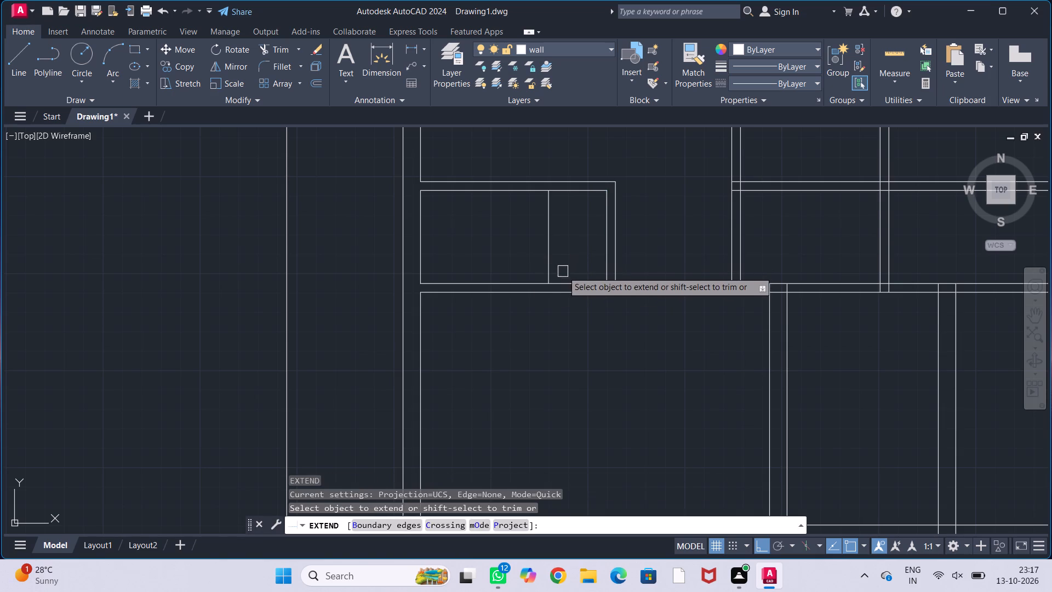
left_click(550, 269)
key("Escape")
key("Escape")
key("Escape")
key("Escape")
key("Escape")
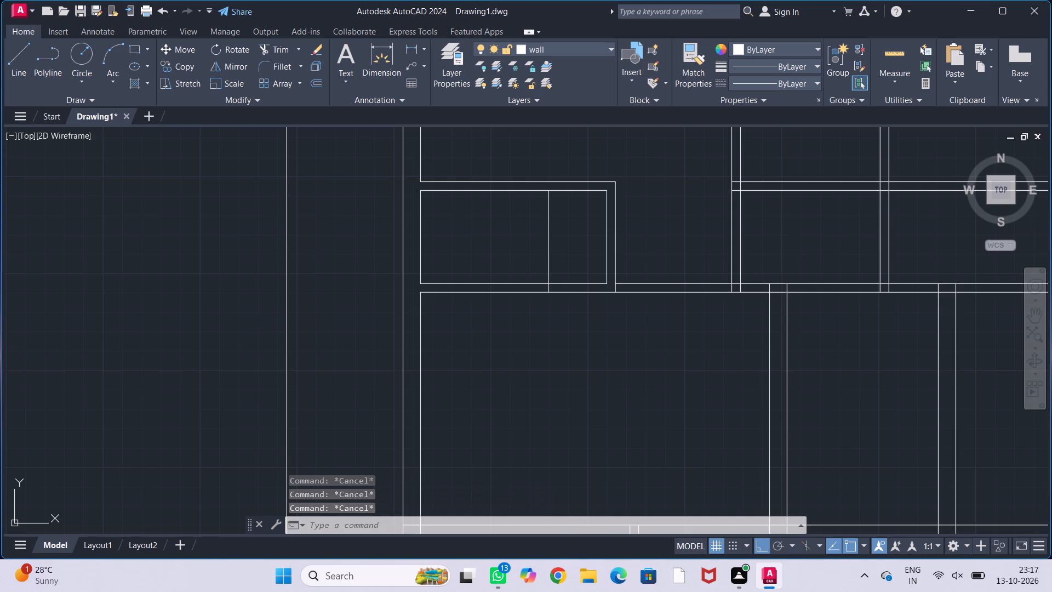
Trim the small room's south wall between the door line and the east wall, and remove the line's excess above the jamb.
type("tr")
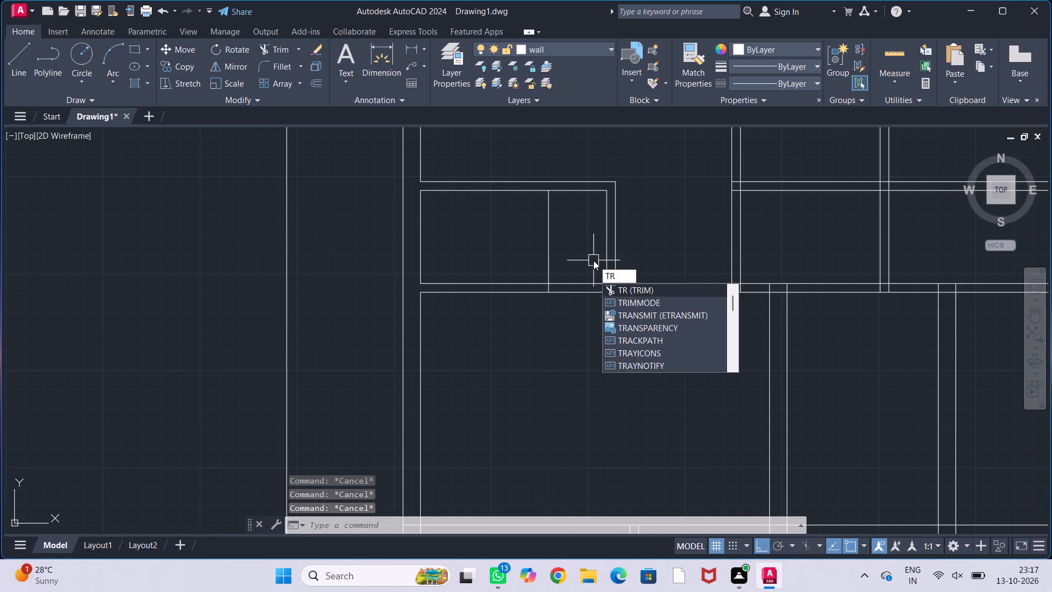
key("Return")
left_click_drag(579, 259, 585, 333)
left_click(547, 267)
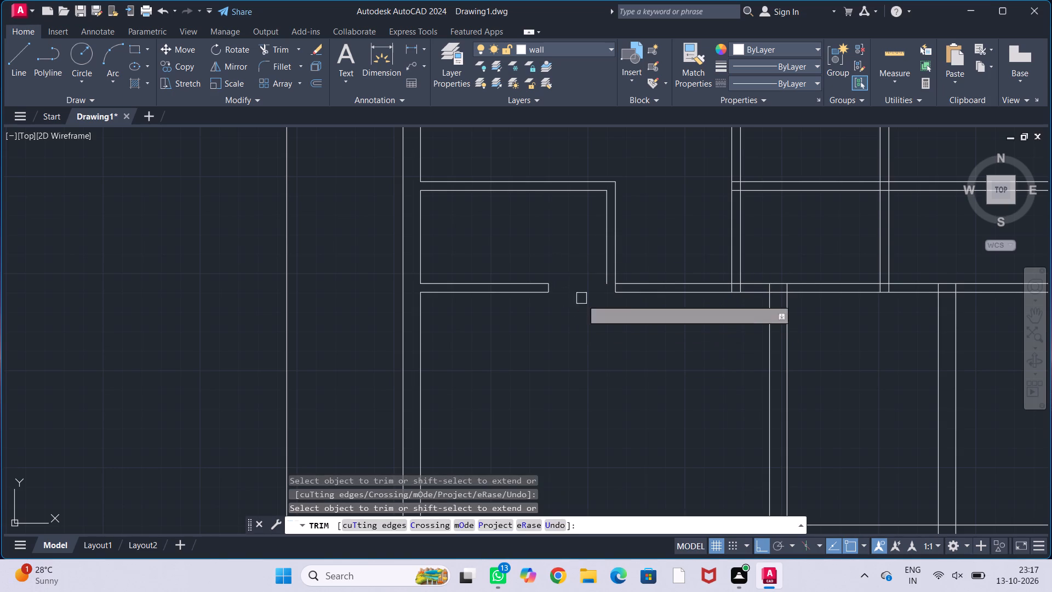
key("Escape")
key("Escape")
key("Escape")
key("Escape")
Stretch the lower end of the small room's inner east wall line 4.5" down, level with the south wall's outer face.
middle_click_drag(592, 299, 557, 291)
scroll(558, 281, "up", 2)
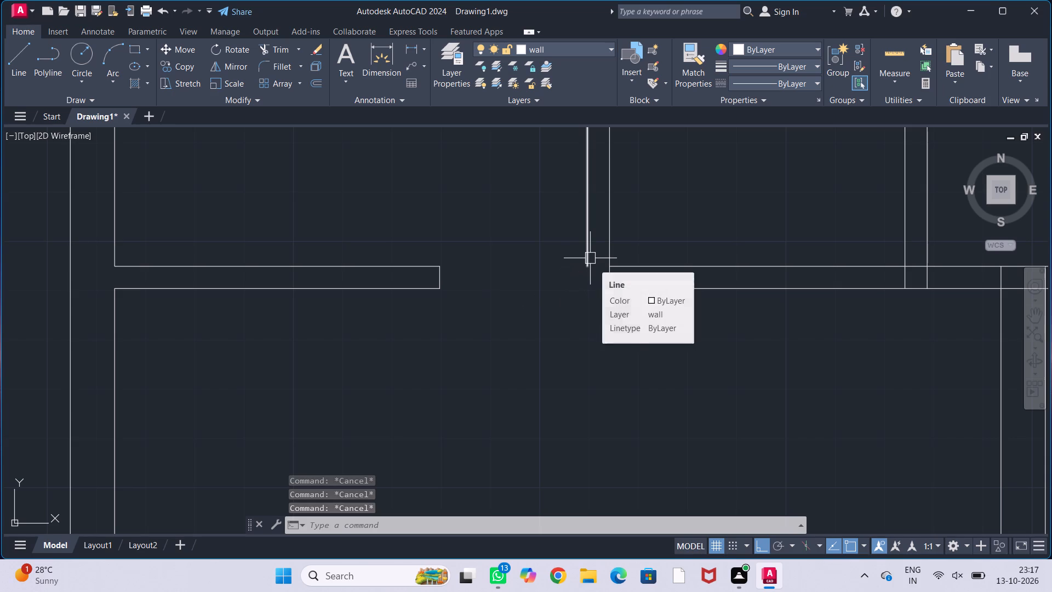
left_click(581, 247)
left_click(593, 258)
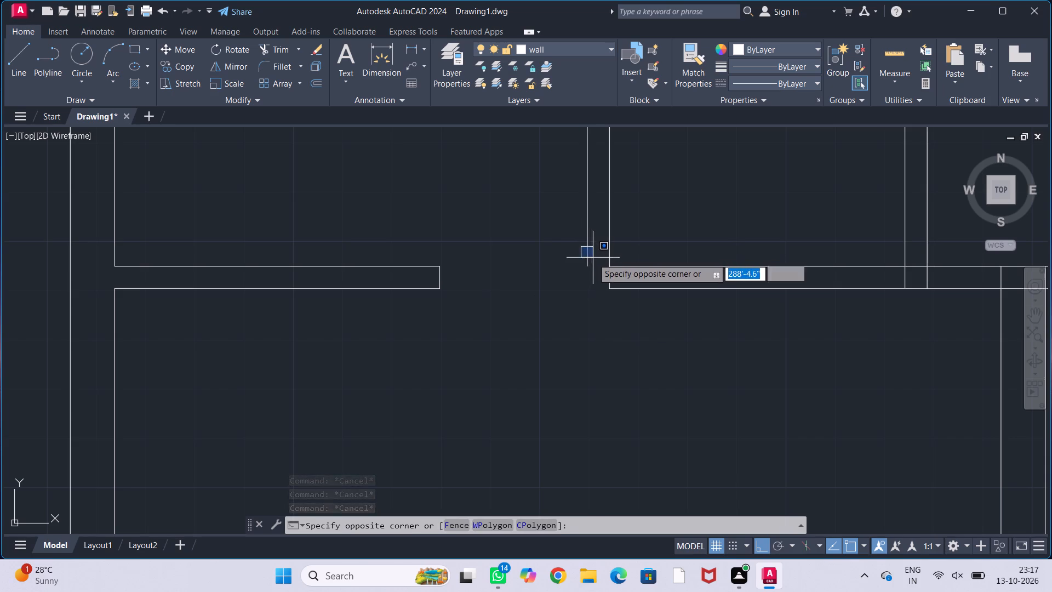
left_click(589, 258)
left_click(591, 266)
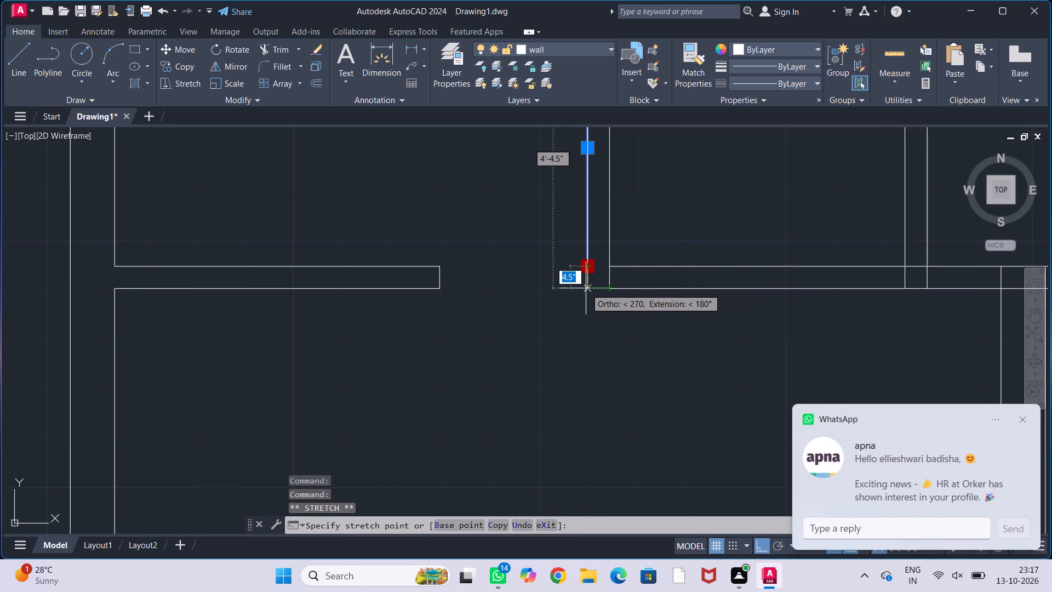
left_click(586, 288)
key("Escape")
key("Escape")
key("Escape")
key("Escape")
key("Escape")
key("Escape")
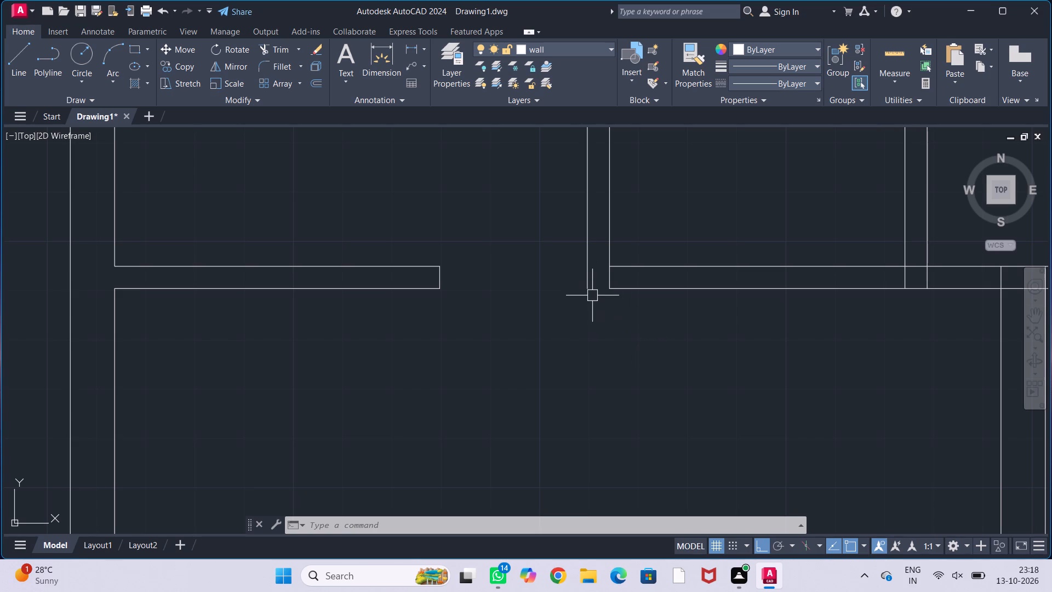
Draw a horizontal line closing the lower end of the small room's east wall beside the door opening.
key("l")
key("Return")
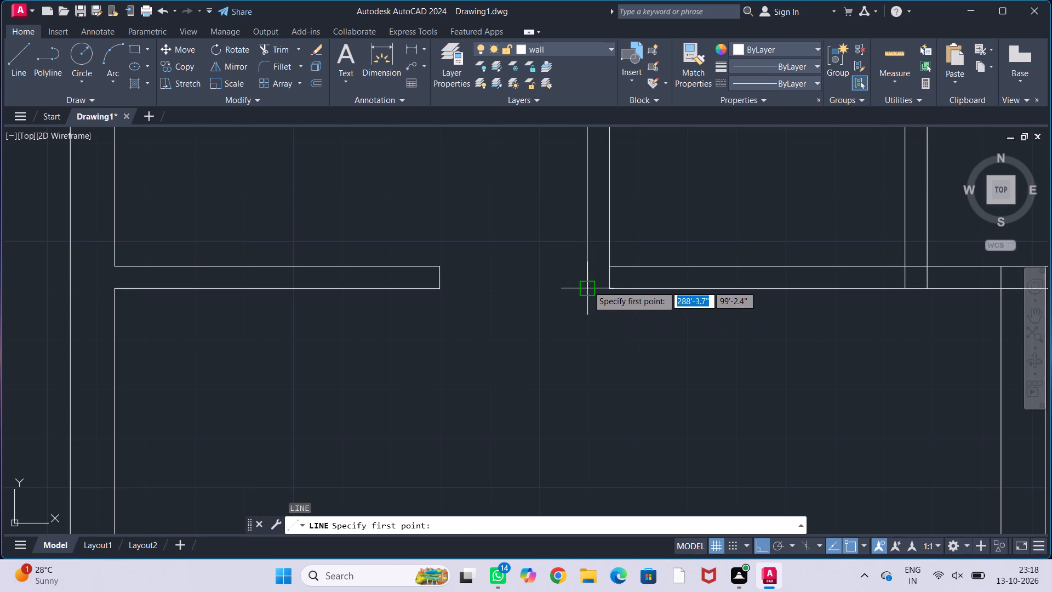
left_click(587, 286)
left_click(617, 287)
key("Escape")
key("Escape")
key("Escape")
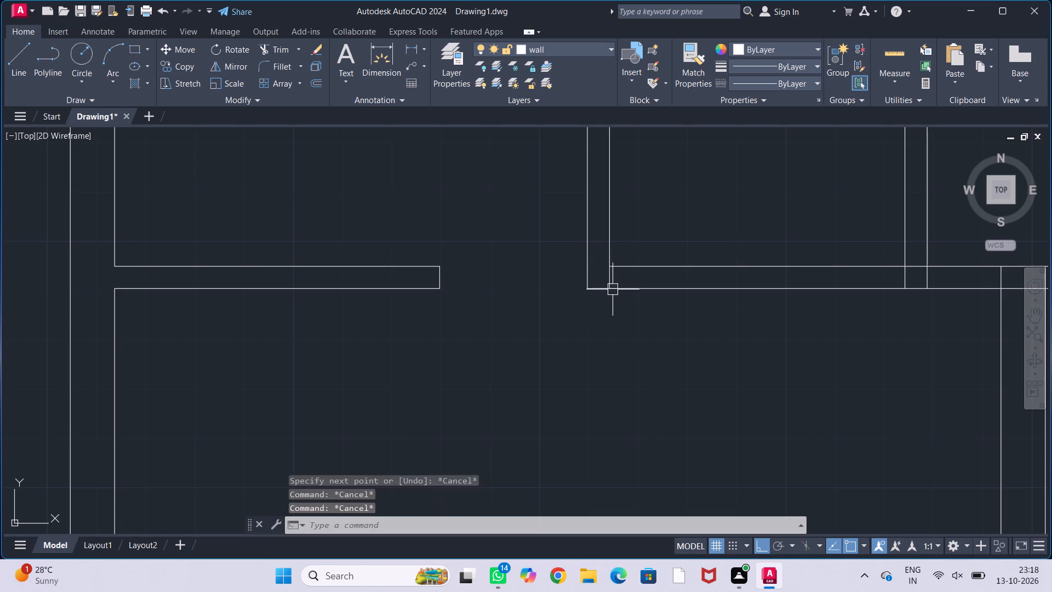
key("Escape")
Shorten the new closing line so its east end meets the outer corner of the small room's east wall.
left_click(598, 290)
scroll(618, 291, "up", 3)
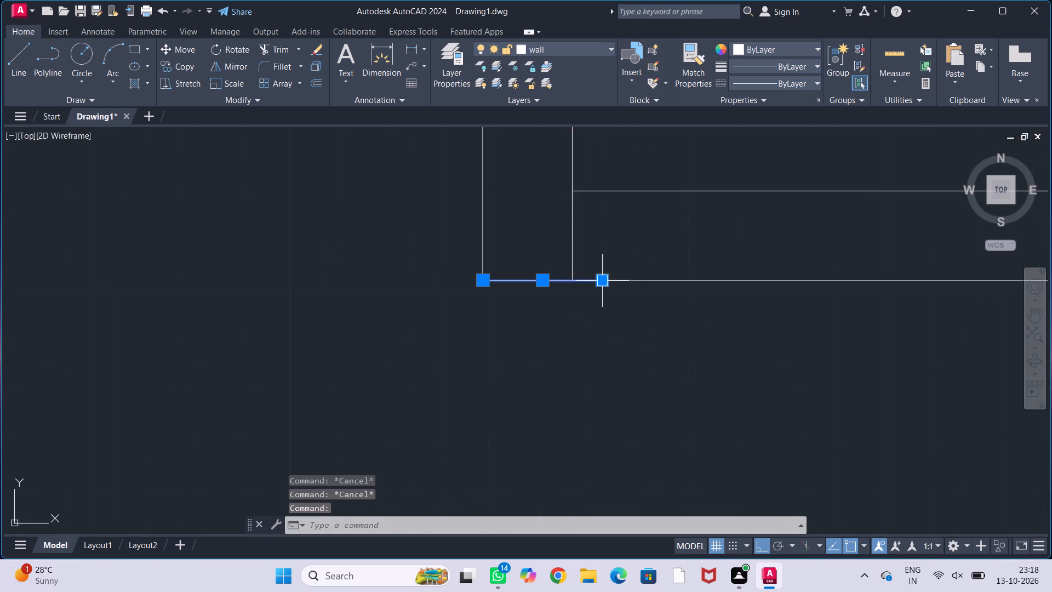
left_click(602, 281)
left_click(570, 278)
key("Escape")
key("Escape")
key("Escape")
scroll(632, 336, "down", 2)
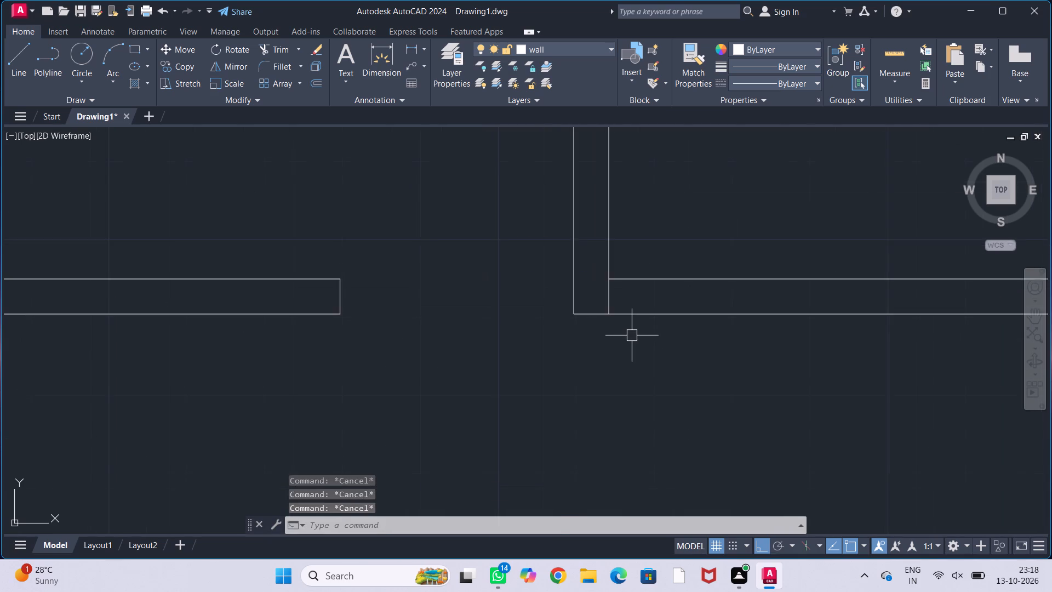
Examine the new door opening and the surrounding rooms for wall segments that still need cleanup.
scroll(631, 335, "down", 4)
middle_click_drag(632, 349, 601, 341)
scroll(562, 326, "up", 1)
scroll(581, 340, "down", 1)
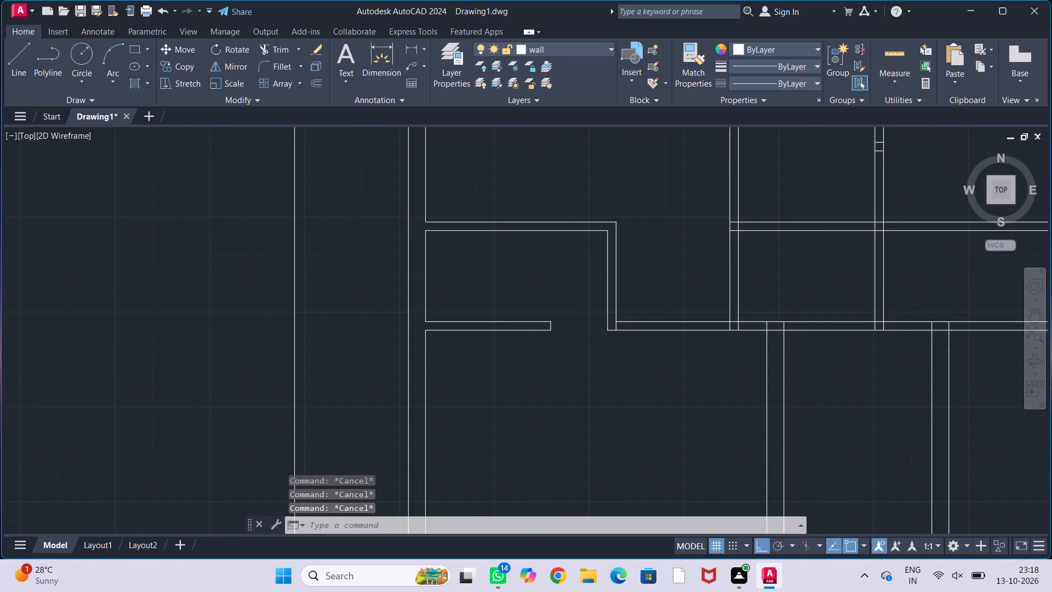
middle_click_drag(583, 335, 584, 329)
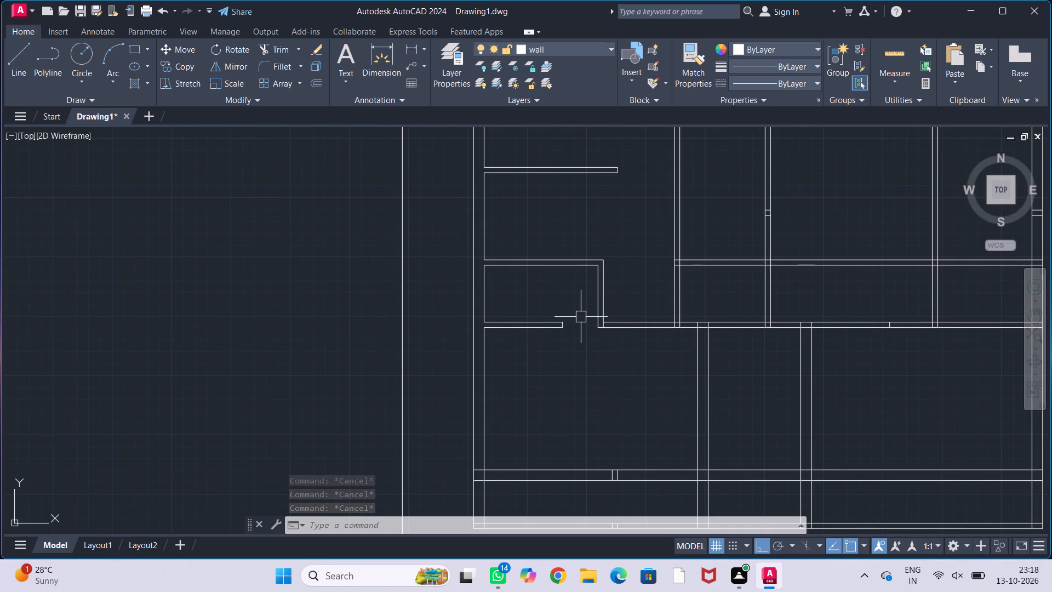
middle_click_drag(588, 399, 591, 331)
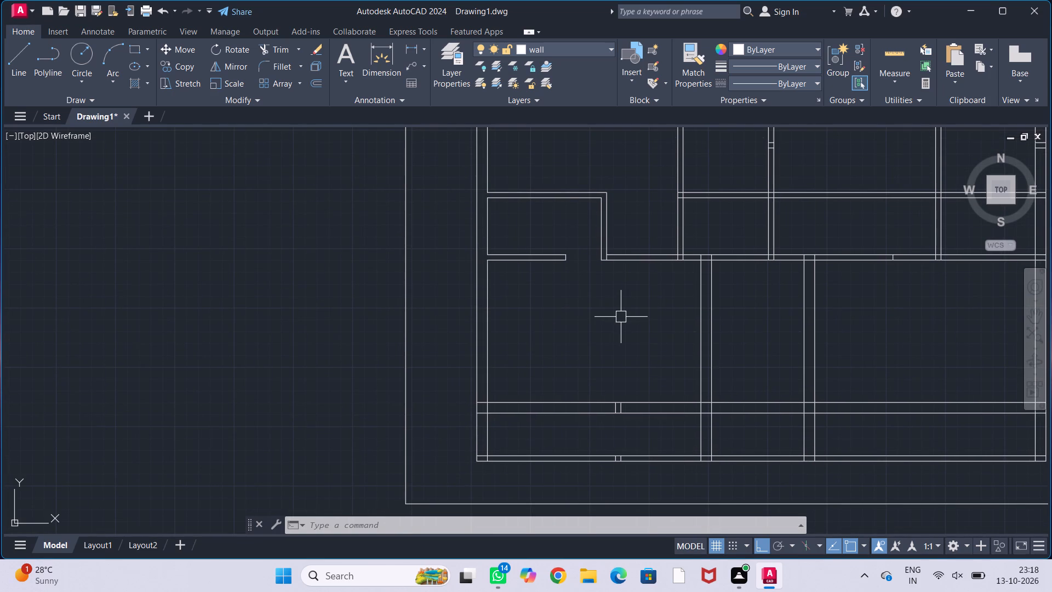
middle_click_drag(668, 304, 647, 317)
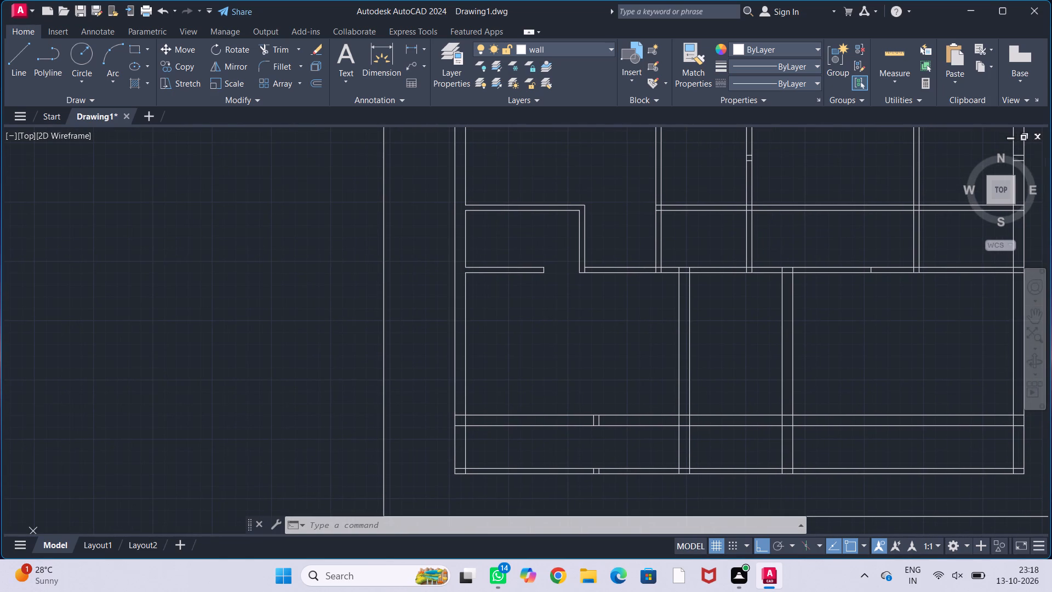
scroll(647, 317, "down", 2)
middle_click_drag(647, 316, 628, 331)
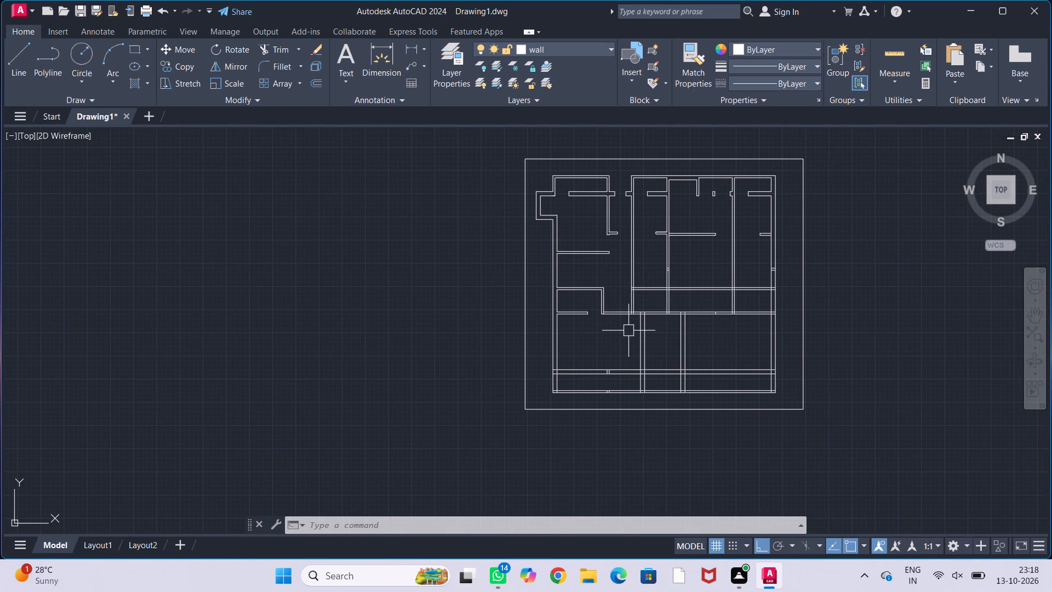
scroll(651, 271, "up", 1)
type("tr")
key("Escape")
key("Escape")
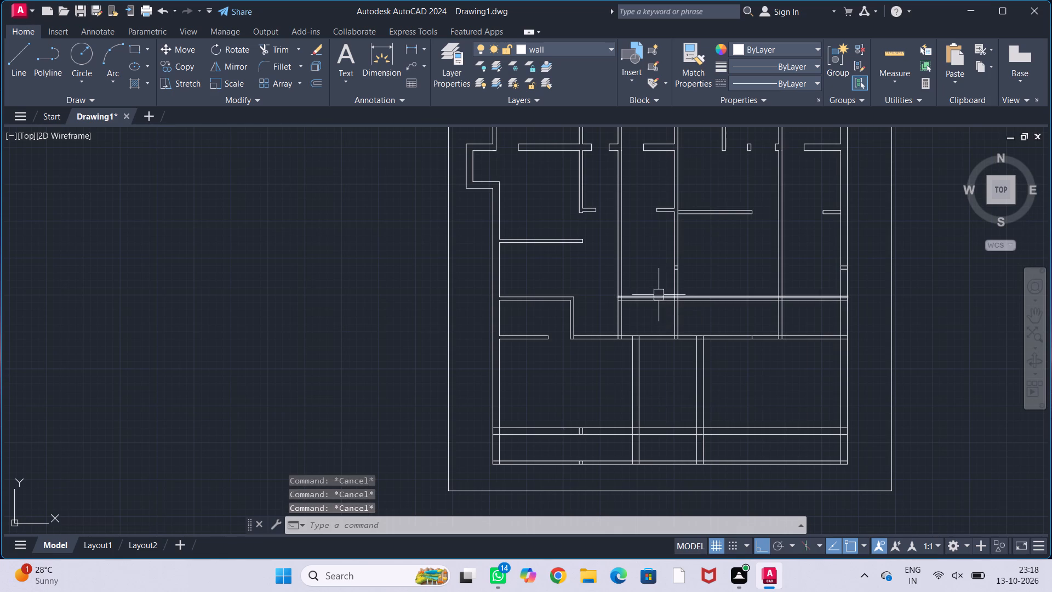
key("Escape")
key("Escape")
Draw a horizontal line from the lower corner of the short wall stub east across the adjacent long vertical wall.
middle_click_drag(658, 236, 665, 322)
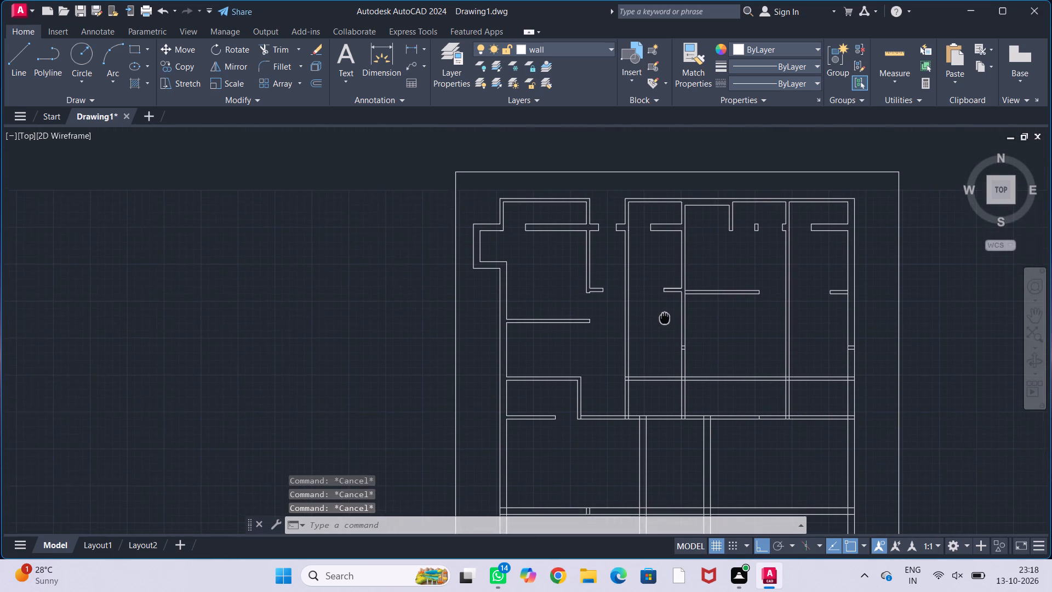
middle_click_drag(665, 322, 666, 335)
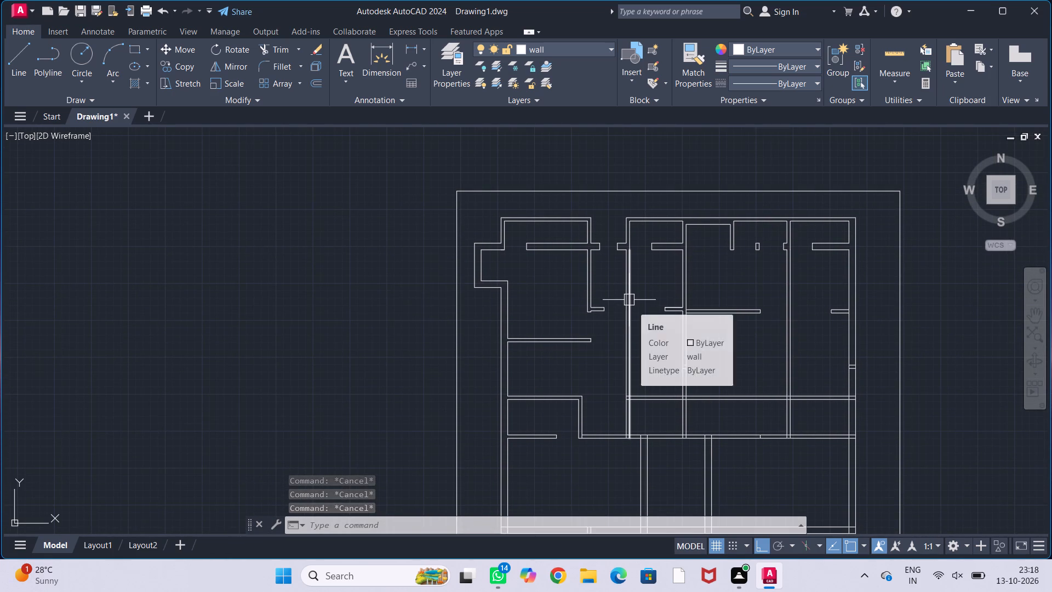
scroll(600, 335, "up", 1)
middle_click_drag(615, 325, 596, 322)
scroll(585, 307, "up", 2)
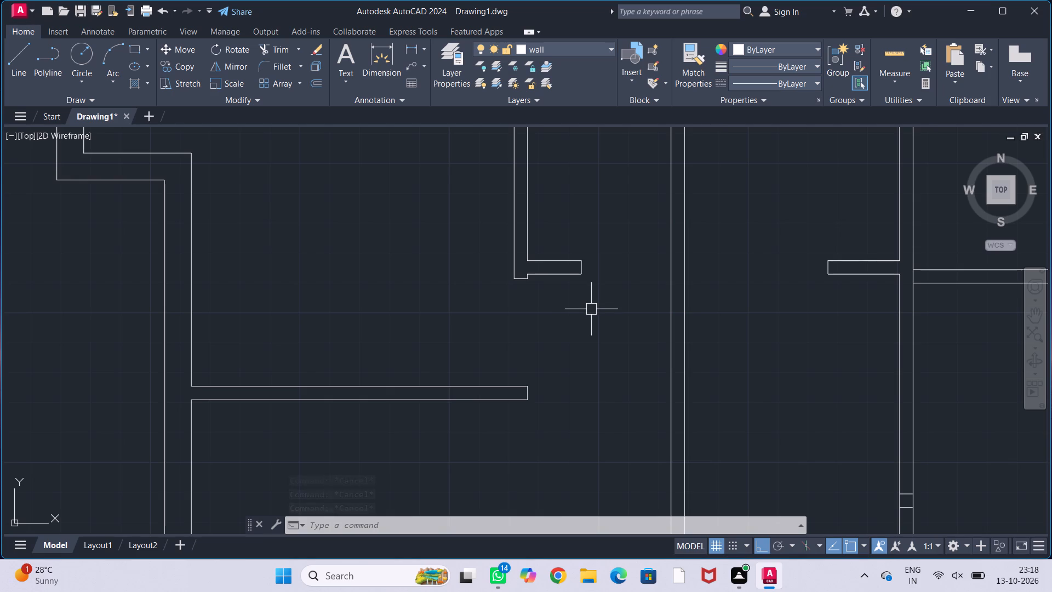
key("l")
key("Return")
left_click(582, 271)
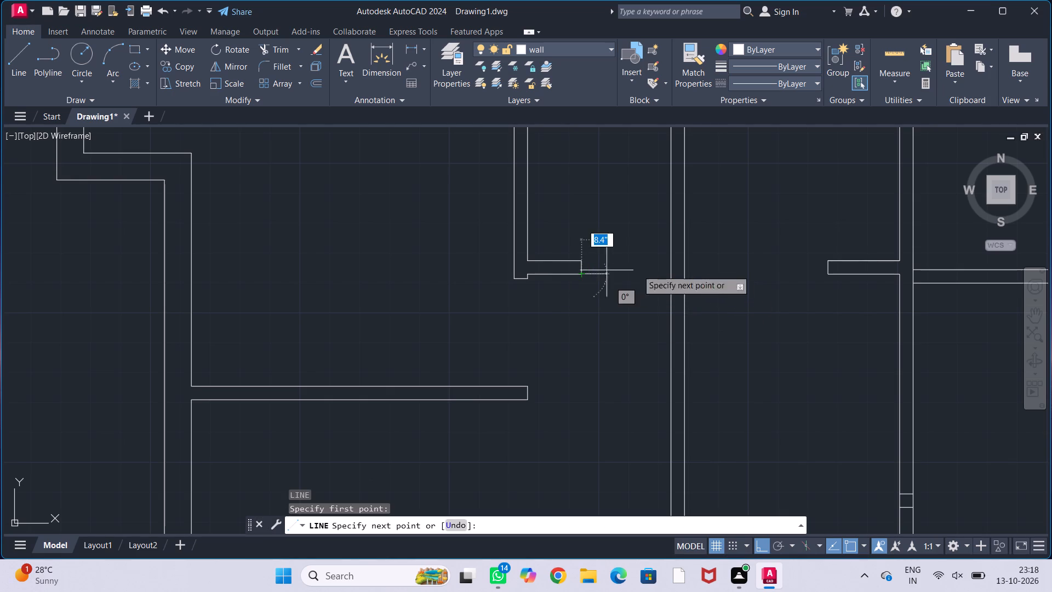
left_click(707, 277)
key("Escape")
key("Escape")
key("Escape")
key("Escape")
key("Escape")
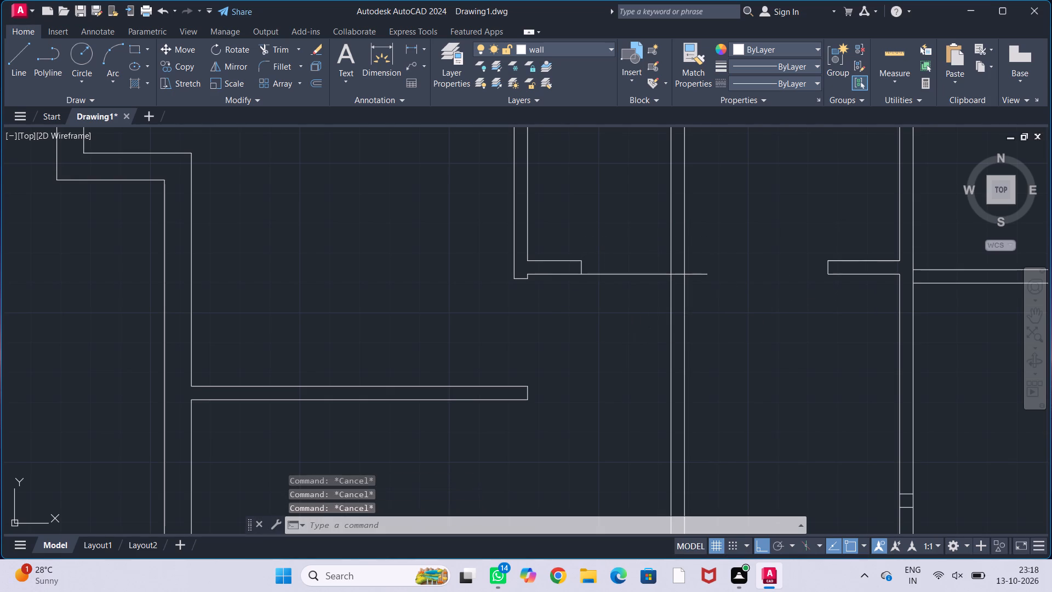
Trim the long vertical wall below the new line and remove the line's excess on both sides of the wall.
type("tr")
key("Return")
left_click_drag(632, 328, 720, 333)
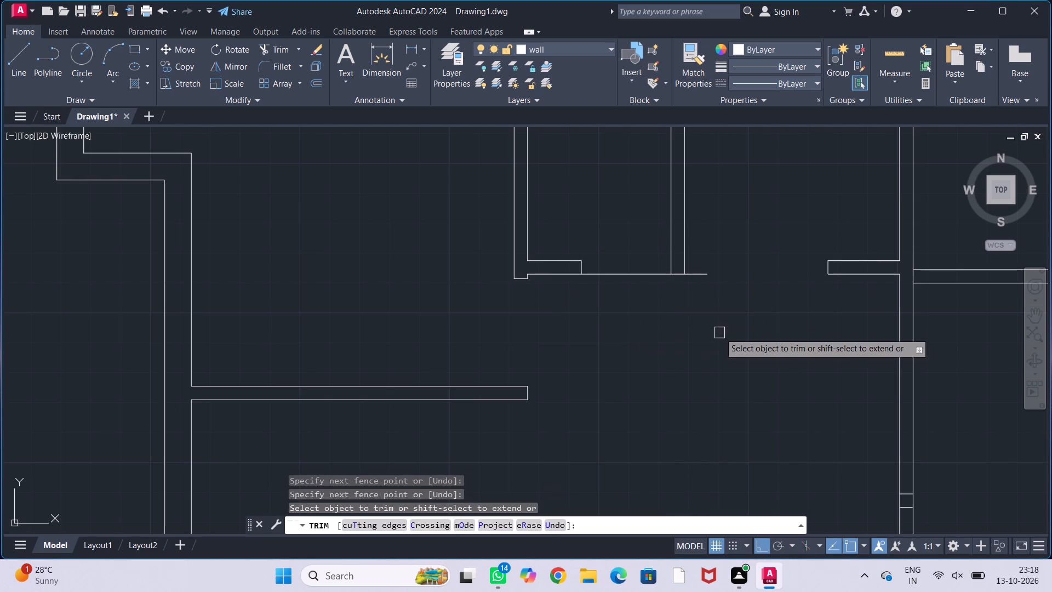
left_click(704, 273)
left_click(627, 271)
key("Escape")
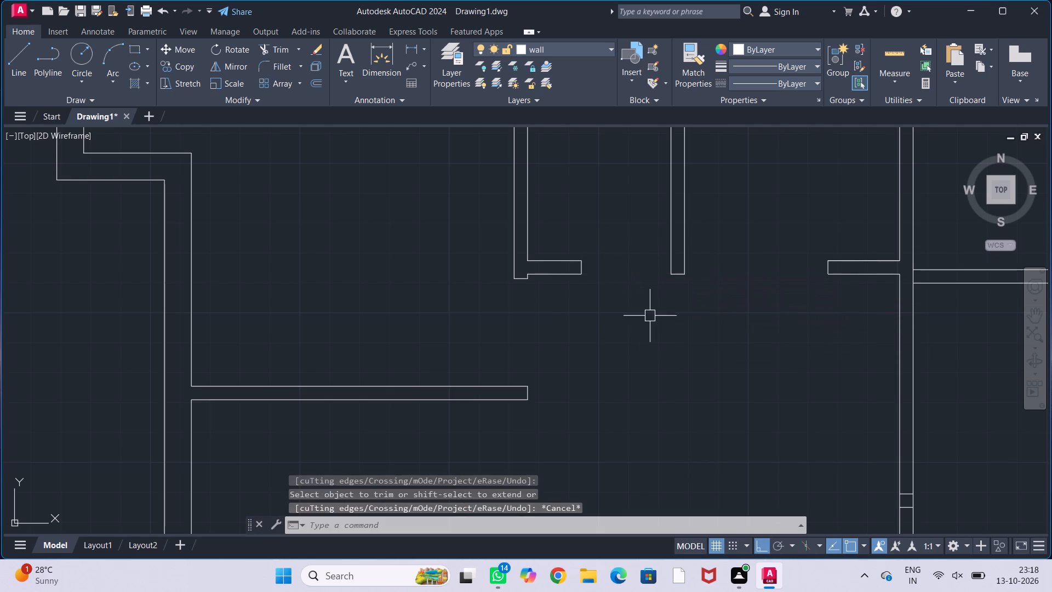
key("Escape")
key("Escape")
key("Escape")
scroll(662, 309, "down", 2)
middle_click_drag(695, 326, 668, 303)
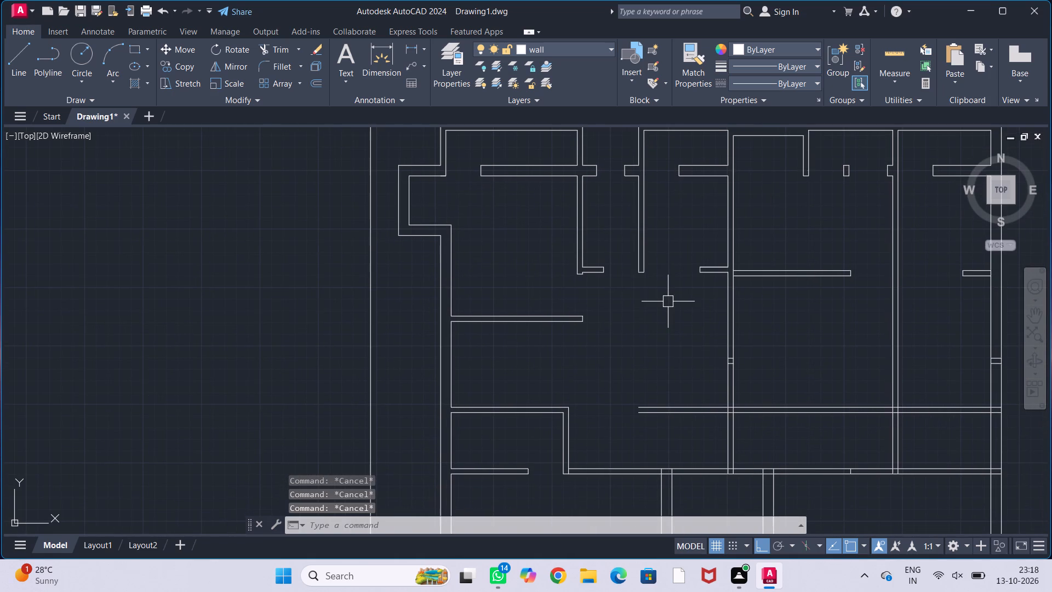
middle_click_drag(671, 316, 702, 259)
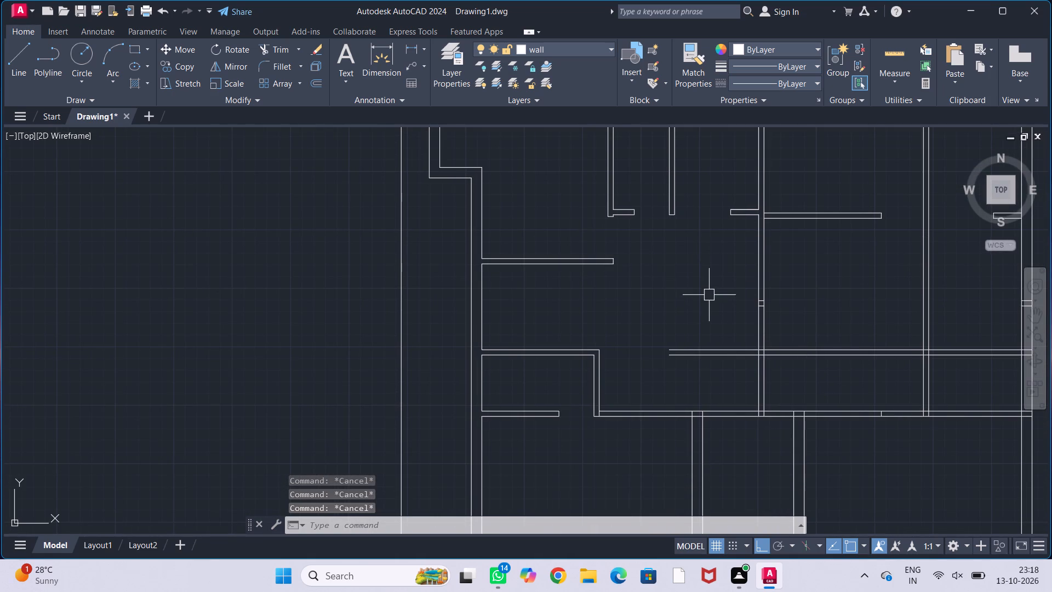
Trim the pair of horizontal wall lines protruding west of the long vertical wall into the open central area.
type("tr")
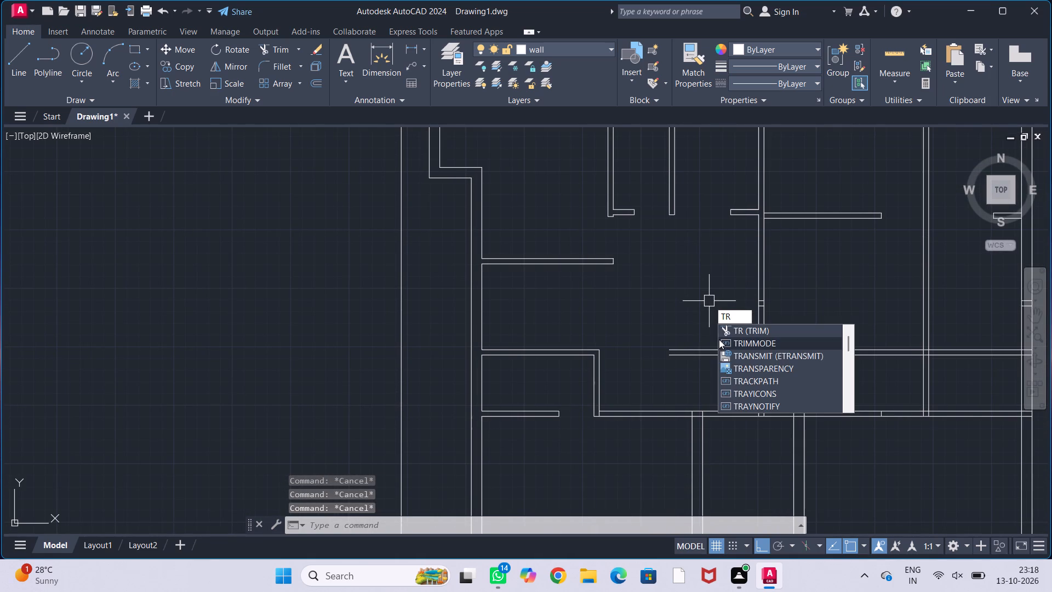
left_click(748, 331)
left_click_drag(734, 374, 714, 327)
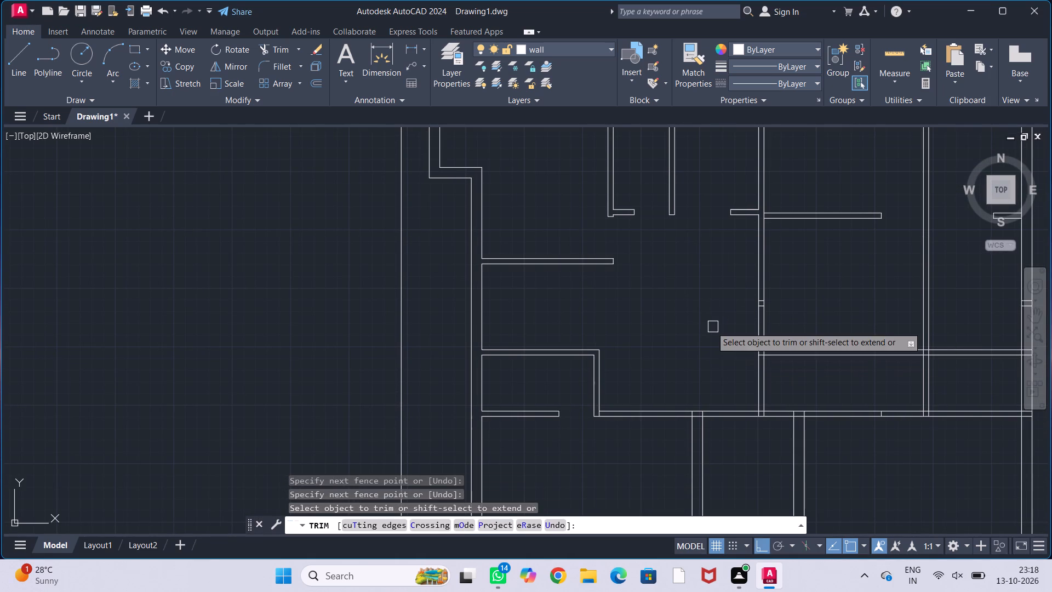
key("Escape")
key("Escape")
key("Escape")
key("Escape")
Offset the west line of the lower central vertical wall 3' to the west.
middle_click_drag(709, 330, 693, 246)
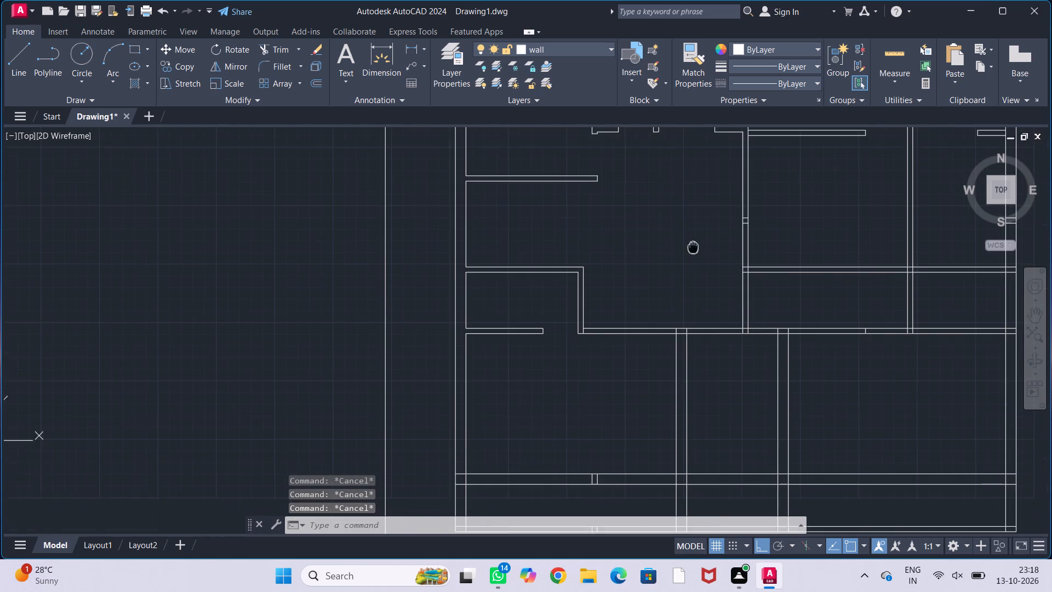
middle_click_drag(646, 307, 655, 275)
middle_click_drag(645, 333, 643, 316)
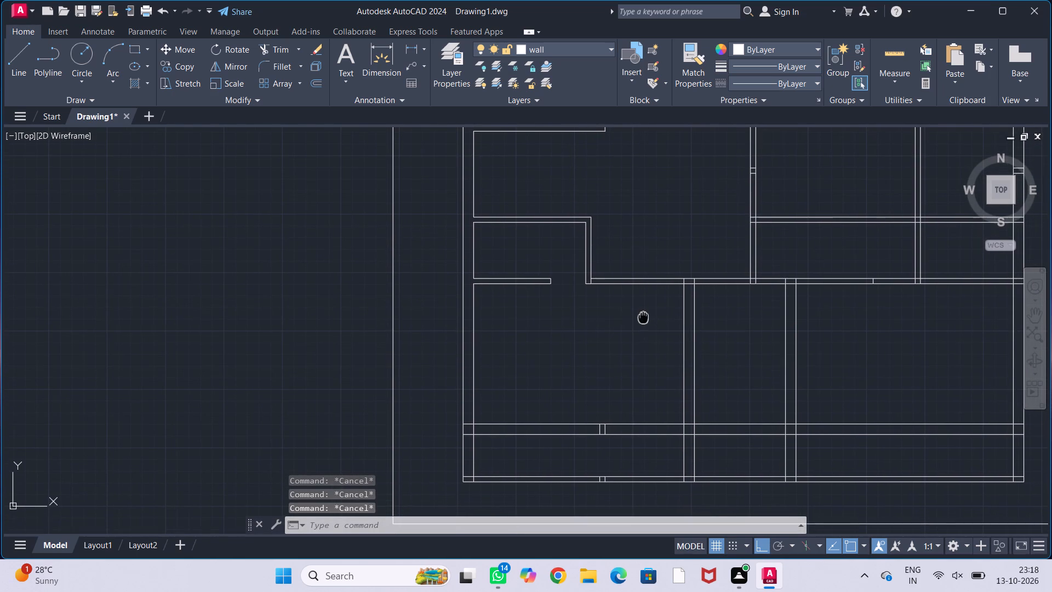
type("off")
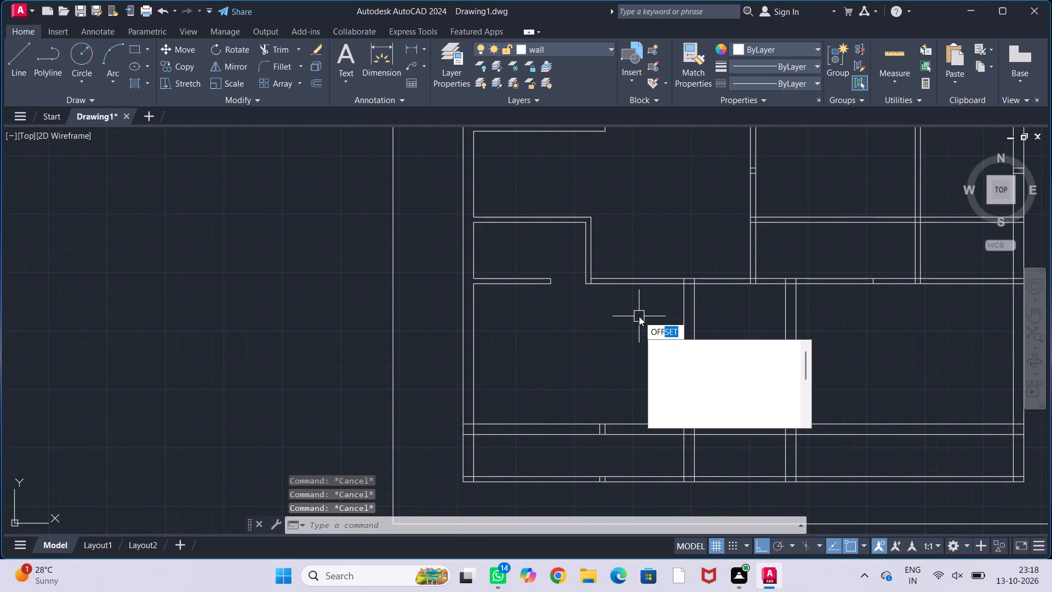
key("Return")
key("3")
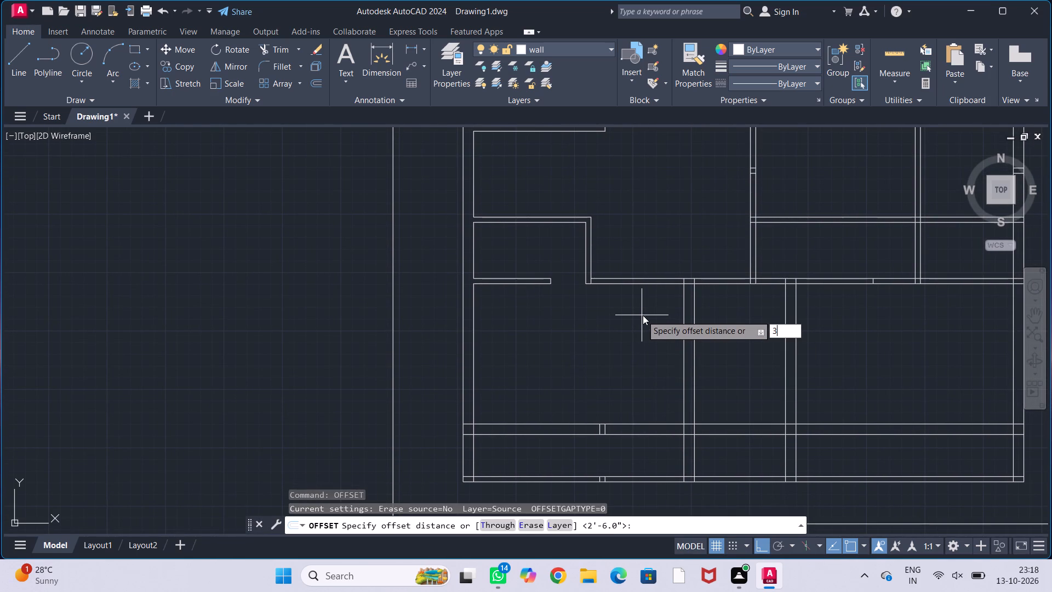
key("apostrophe")
key("Return")
left_click_drag(685, 310, 678, 313)
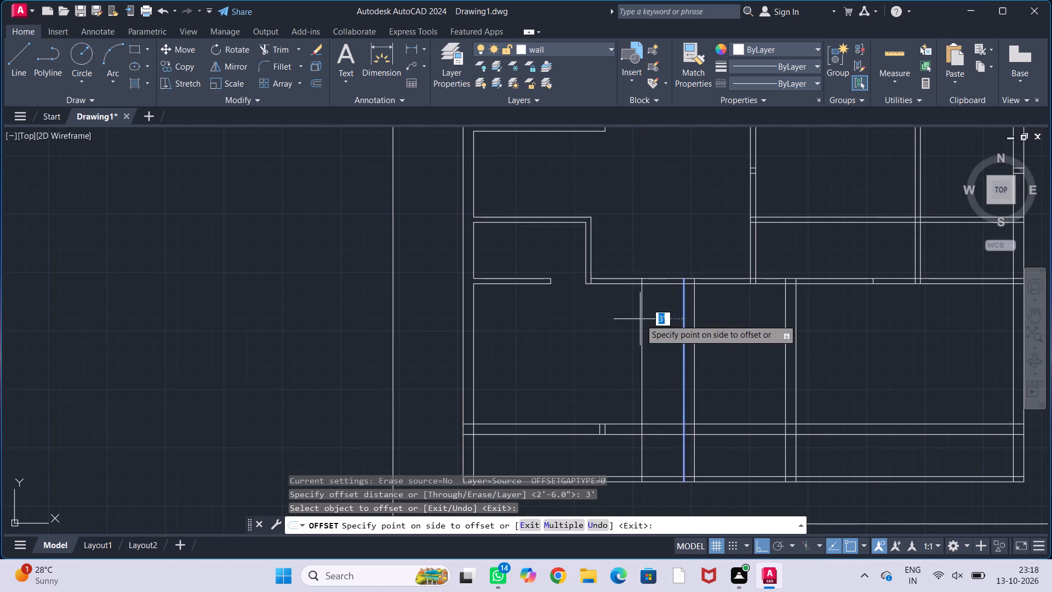
left_click(640, 319)
key("Escape")
key("Escape")
key("Escape")
key("Escape")
key("Escape")
Trim the horizontal wall between the offset line and the vertical wall, and remove the offset line's excess below the opening.
key("t")
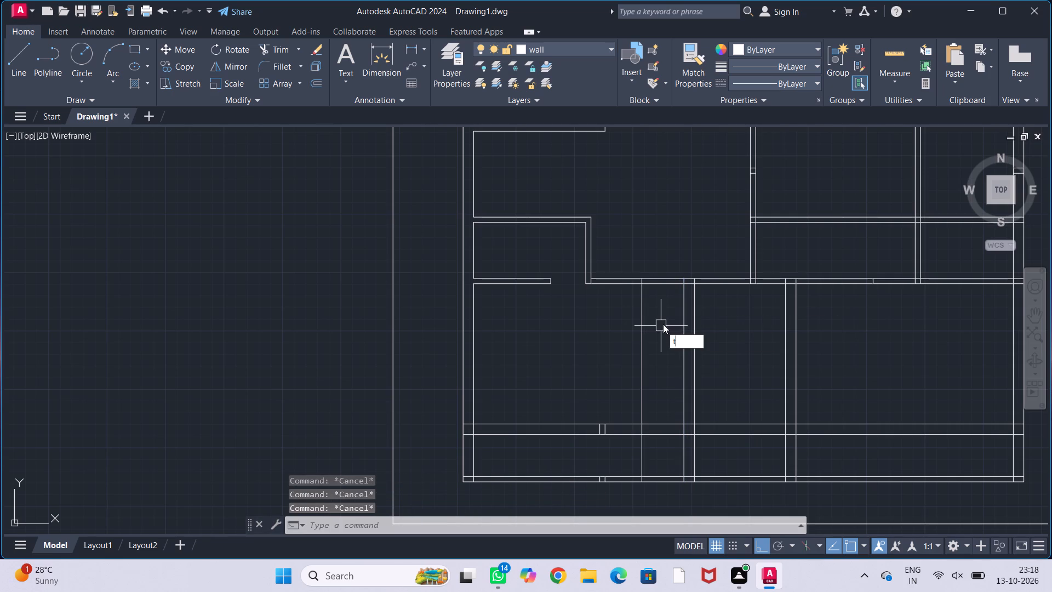
key("r")
key("Return")
left_click_drag(656, 254, 668, 327)
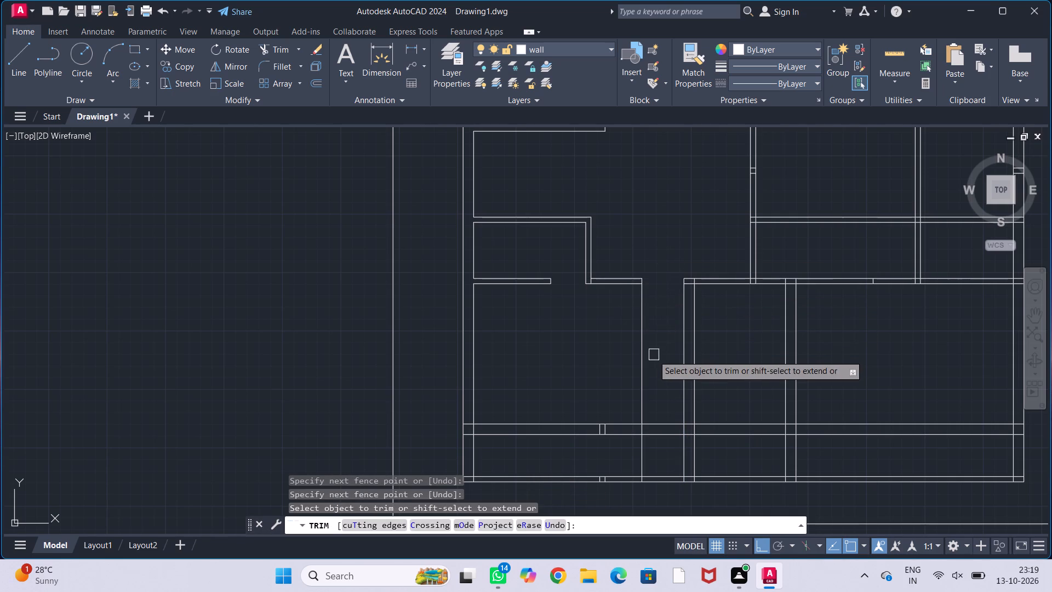
left_click(642, 372)
left_click(643, 460)
key("Escape")
key("Escape")
key("Escape")
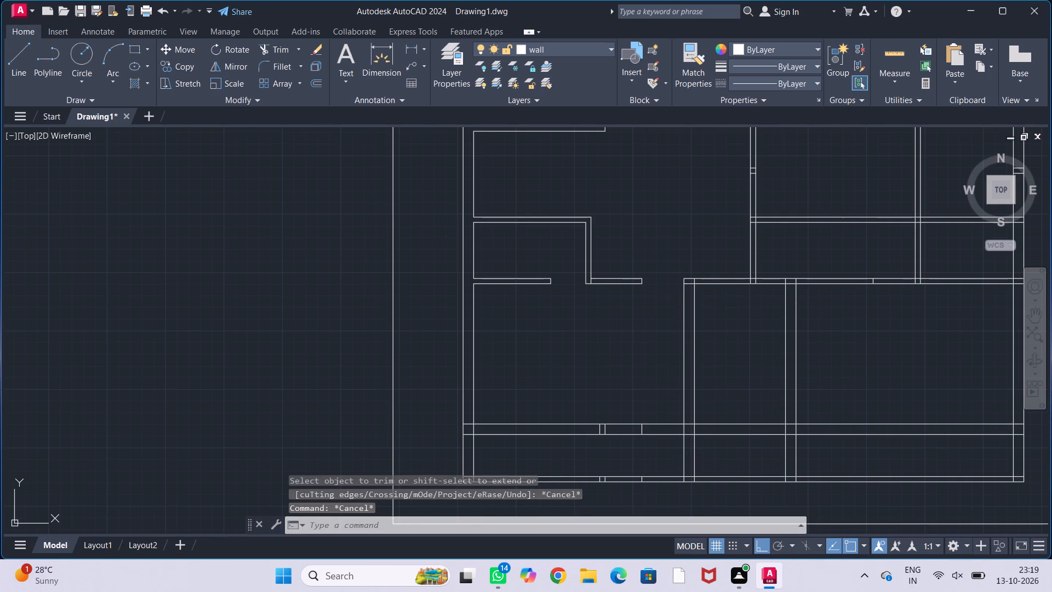
key("Escape")
key("Escape")
Trim the line crossing the wall junction at the lower corner of the small room's east wall.
middle_click_drag(651, 309, 625, 325)
middle_click_drag(581, 322, 630, 329)
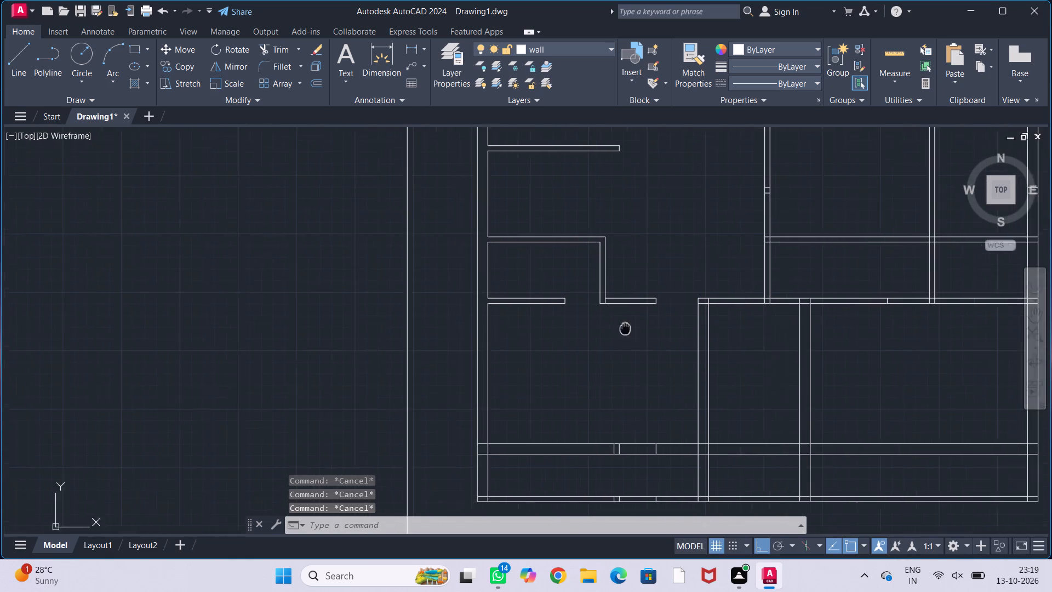
middle_click_drag(630, 329, 630, 331)
scroll(588, 297, "up", 2)
scroll(642, 319, "up", 1)
type("tr")
key("Return")
scroll(643, 306, "up", 1)
left_click(633, 331)
key("Escape")
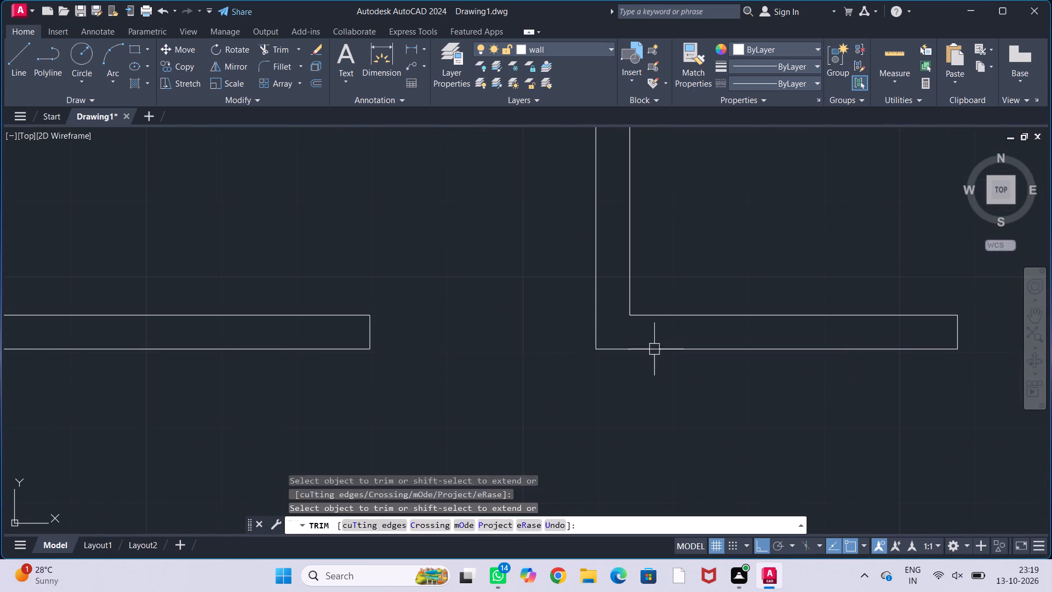
key("Escape")
key("Escape")
key("Escape")
key("Escape")
Trim the overlapping lines at the top corner of the vertical wall just east of the new door opening.
scroll(657, 342, "down", 3)
middle_click_drag(683, 365, 579, 344)
middle_click_drag(619, 377, 598, 335)
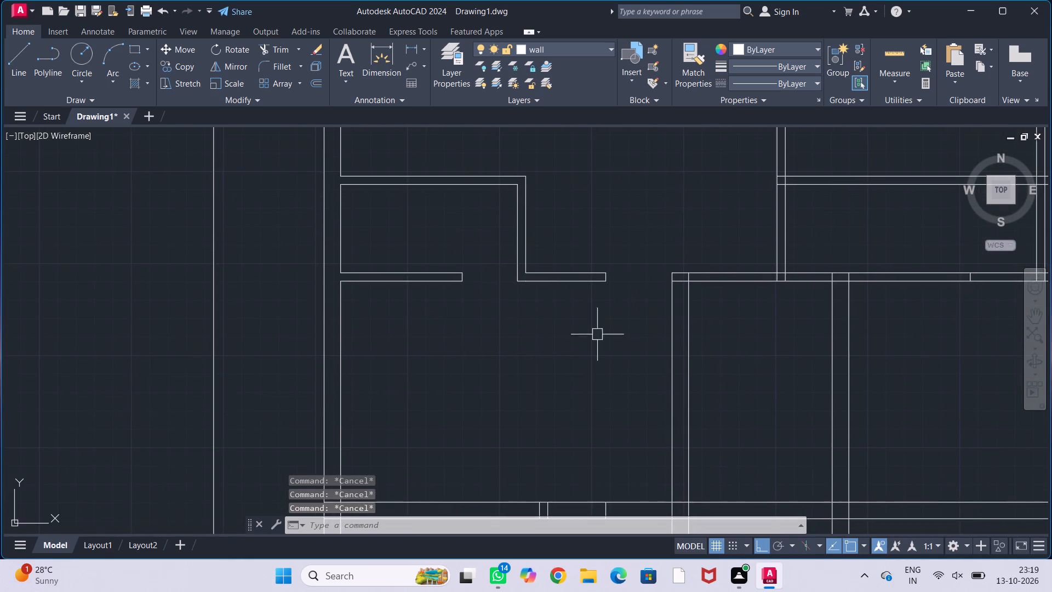
middle_click_drag(613, 376, 596, 345)
middle_click_drag(621, 325, 602, 311)
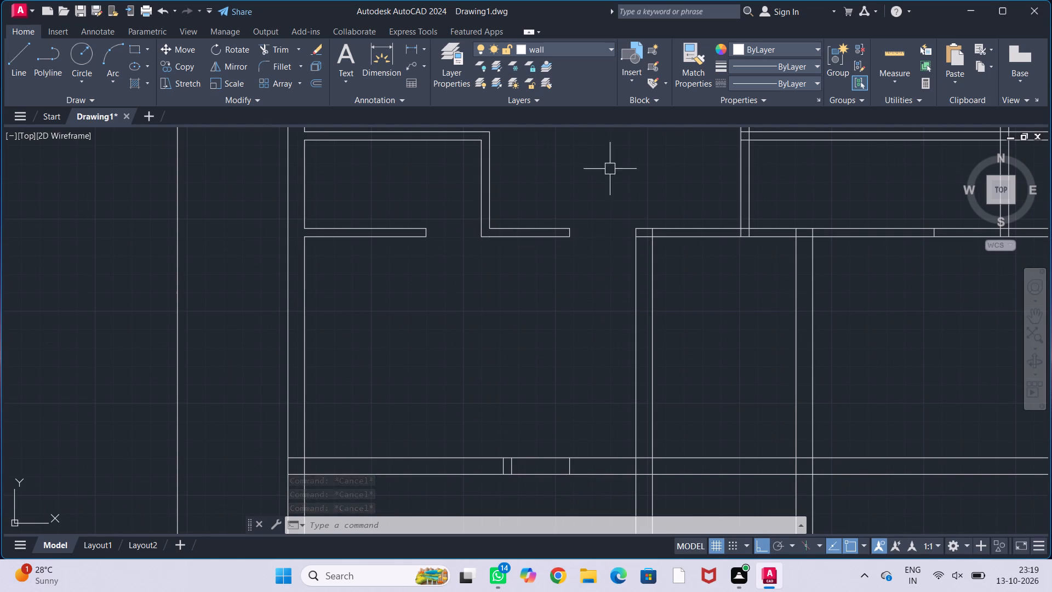
middle_click_drag(704, 293, 684, 301)
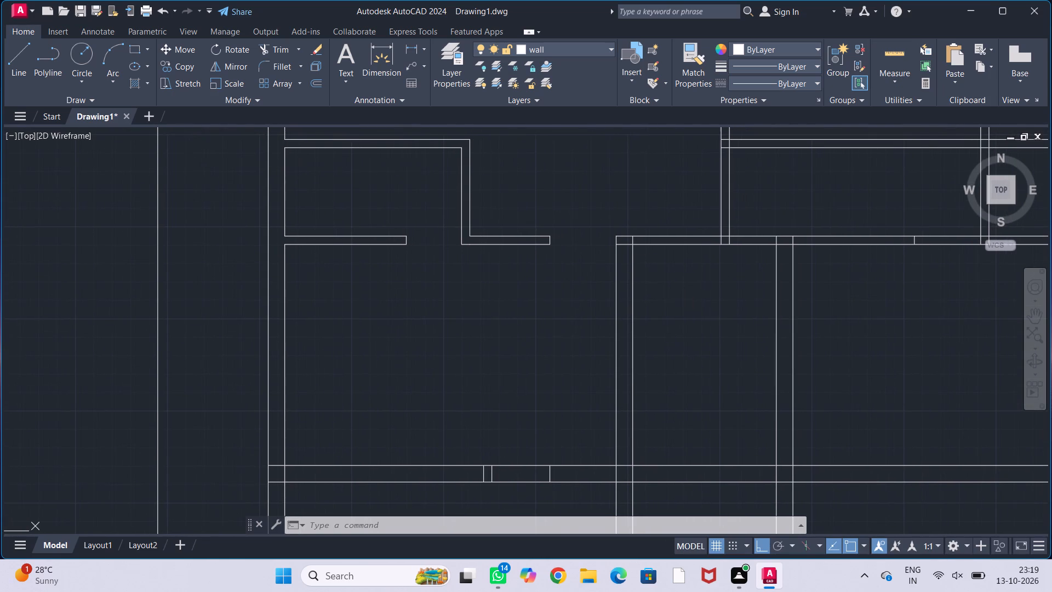
type("tr")
key("Return")
scroll(619, 233, "up", 2)
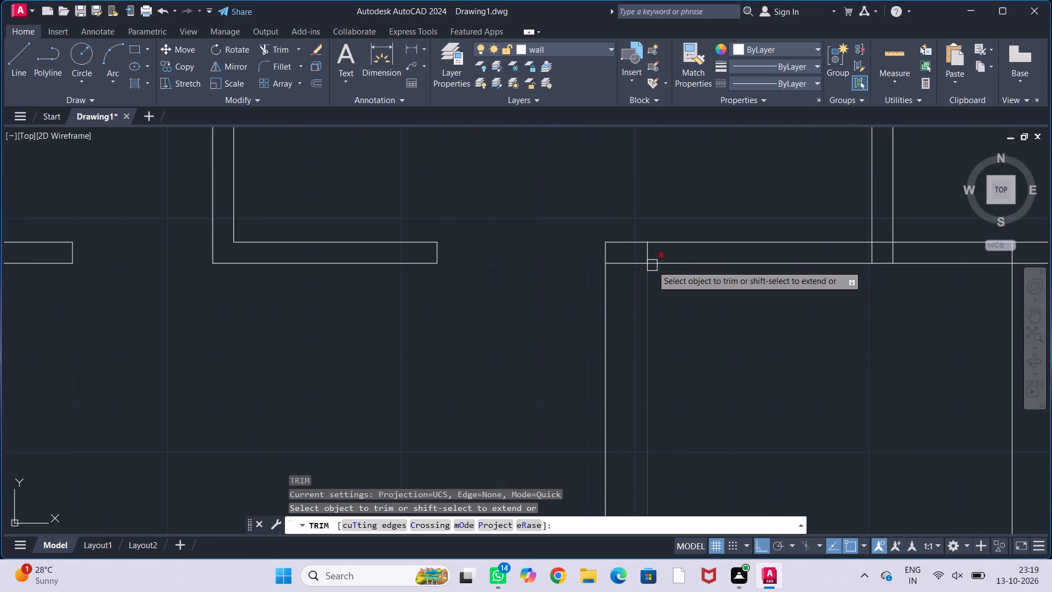
scroll(645, 251, "up", 2)
left_click(646, 254)
left_click(587, 280)
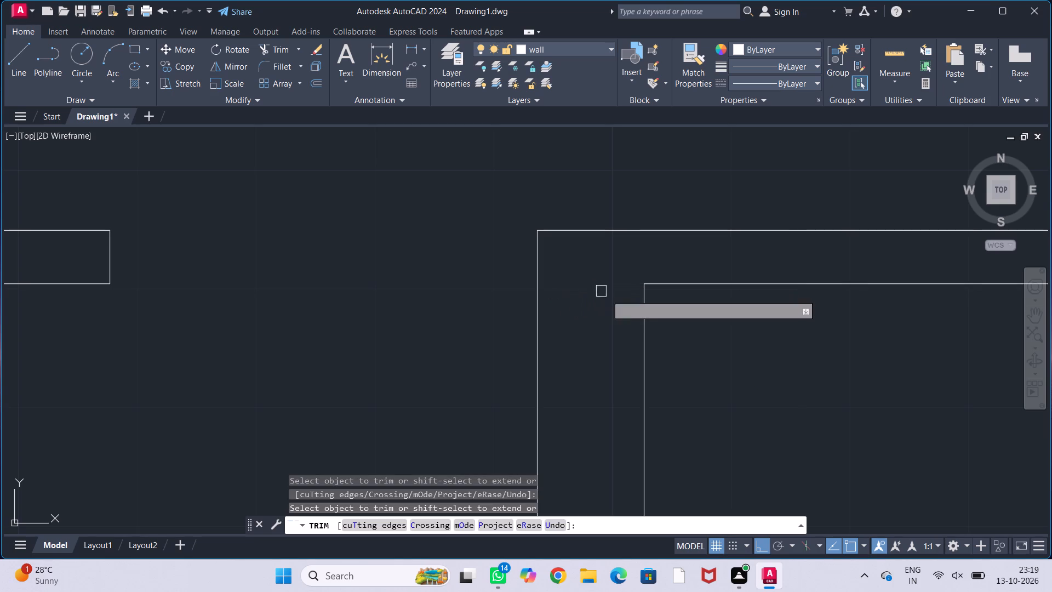
key("Escape")
key("Escape")
key("Escape")
key("Escape")
key("Escape")
key("Escape")
Stretch the upper end of that vertical wall's east line north to the horizontal wall's upper line.
scroll(618, 300, "down", 4)
middle_click_drag(682, 357, 678, 327)
middle_click_drag(689, 356, 724, 338)
scroll(721, 329, "down", 1)
middle_click_drag(720, 328, 674, 360)
middle_click_drag(677, 345, 709, 361)
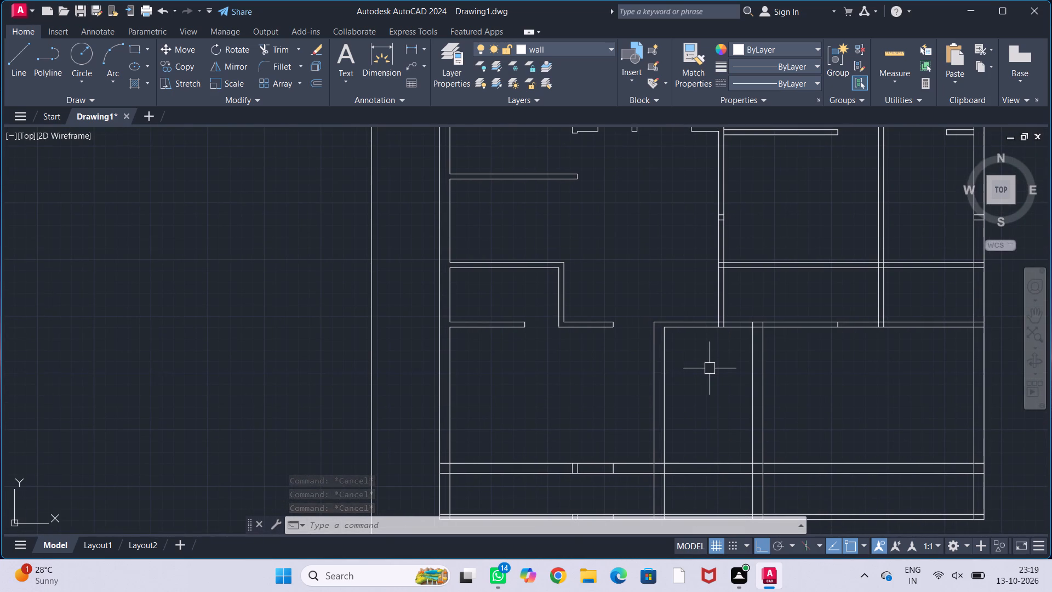
scroll(684, 350, "up", 1)
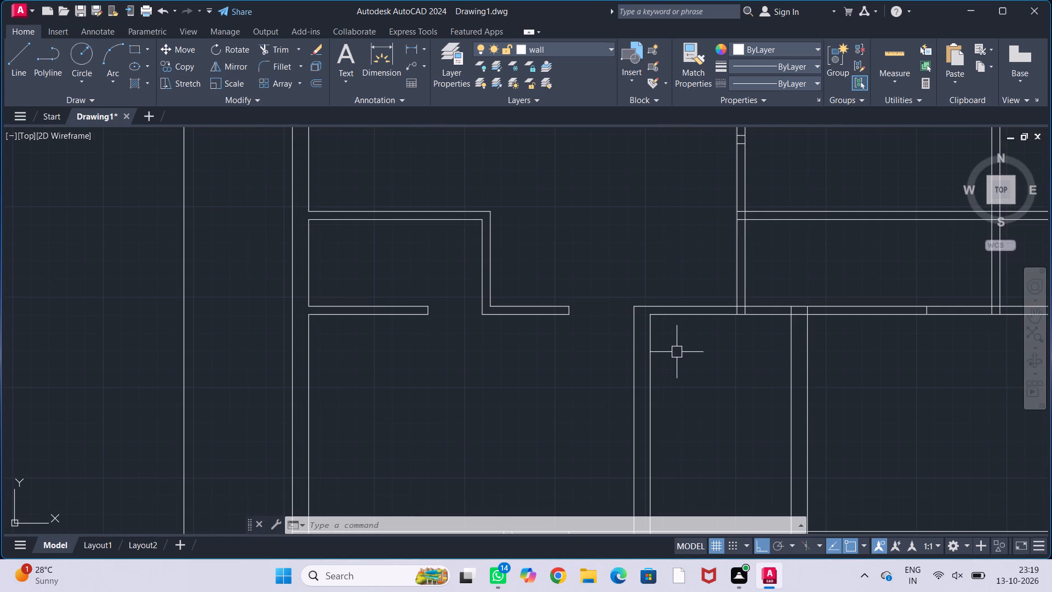
scroll(667, 354, "up", 1)
left_click(638, 361)
scroll(640, 298, "up", 1)
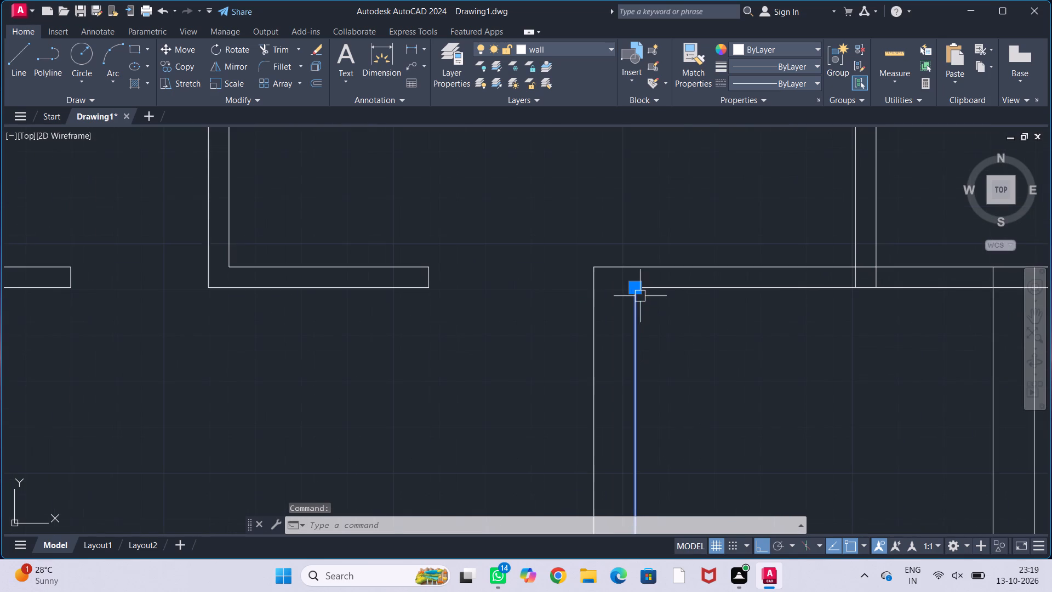
left_click(637, 288)
left_click(636, 265)
key("Escape")
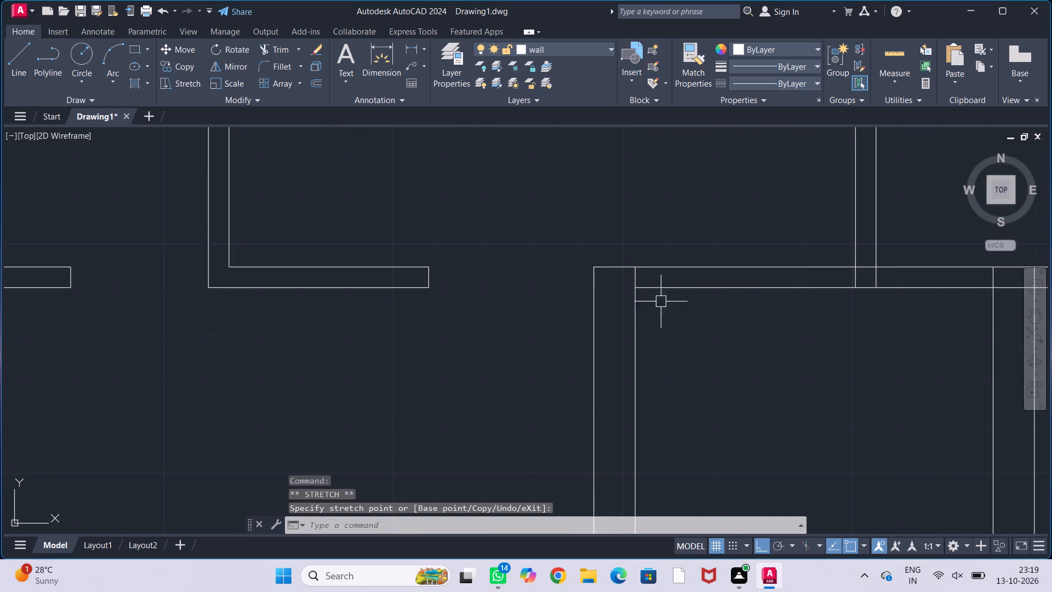
key("Escape")
key("Escape")
key("Escape")
Trim the horizontal wall between the two lower vertical walls, on both sides of the upper vertical wall's end.
scroll(674, 311, "down", 2)
middle_click_drag(696, 332, 686, 322)
scroll(685, 317, "down", 1)
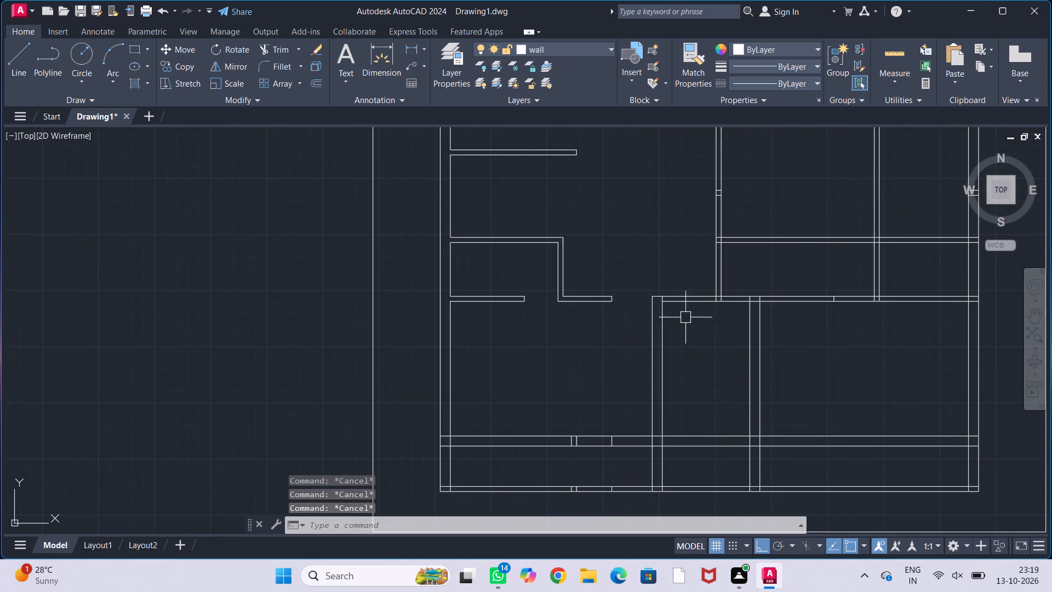
middle_click_drag(691, 325, 687, 296)
key("t")
key("r")
key("Return")
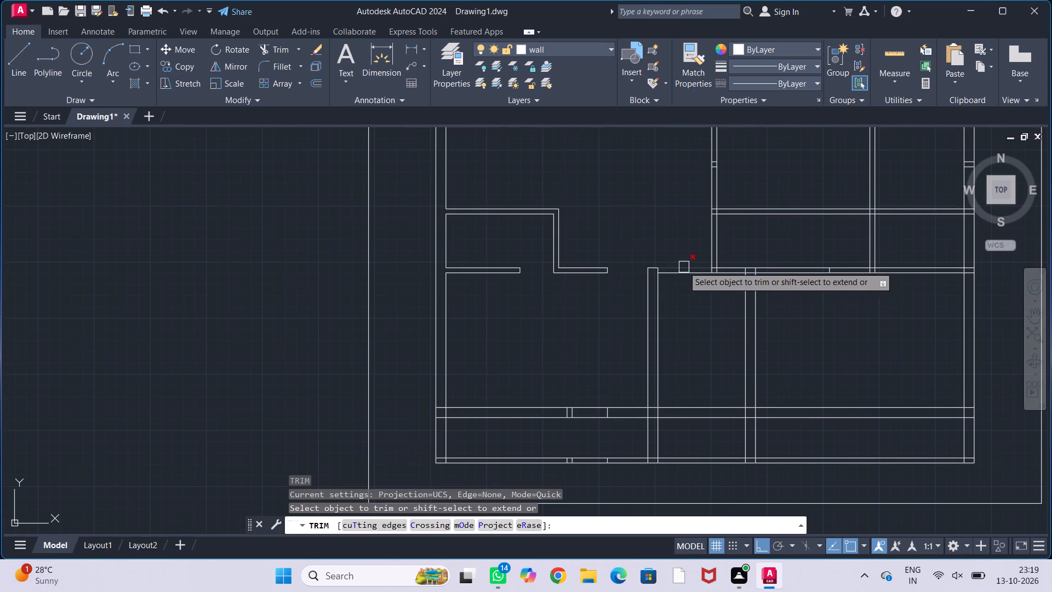
left_click_drag(685, 243, 693, 302)
scroll(733, 274, "up", 2)
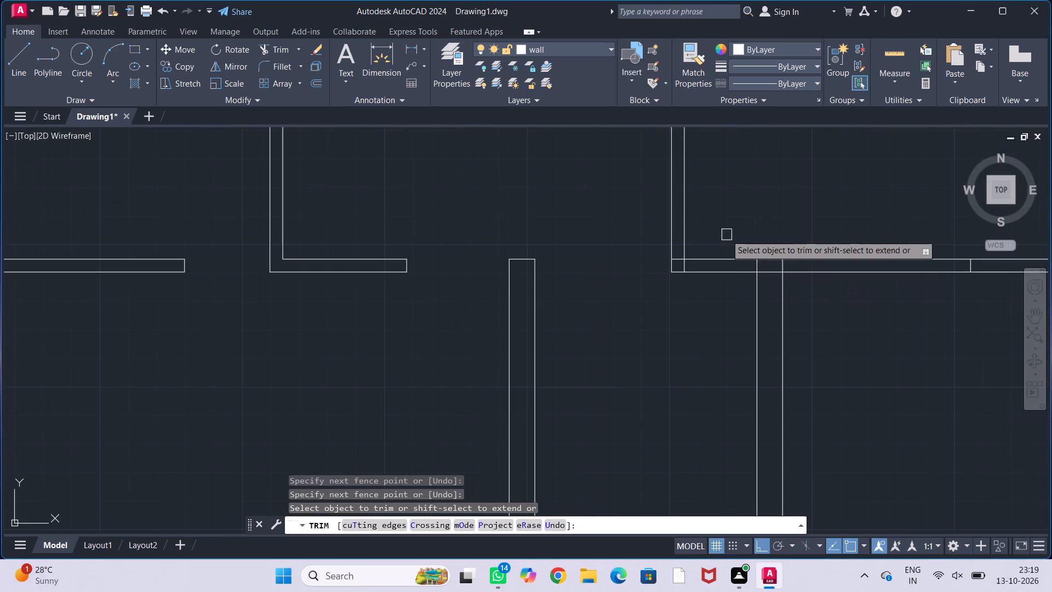
left_click_drag(726, 234, 723, 316)
key("Escape")
key("Escape")
key("Escape")
key("Escape")
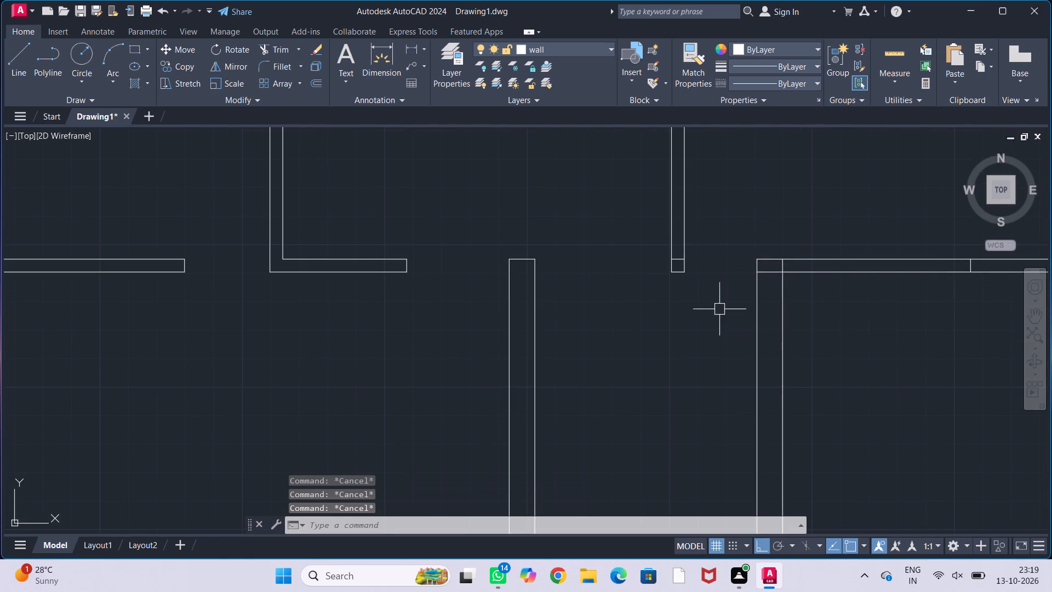
Examine the freed wall ends and the surrounding rooms for overlapping lines that still need cleanup.
middle_click_drag(719, 309, 712, 295)
middle_click_drag(709, 295, 688, 299)
middle_click_drag(690, 310, 662, 311)
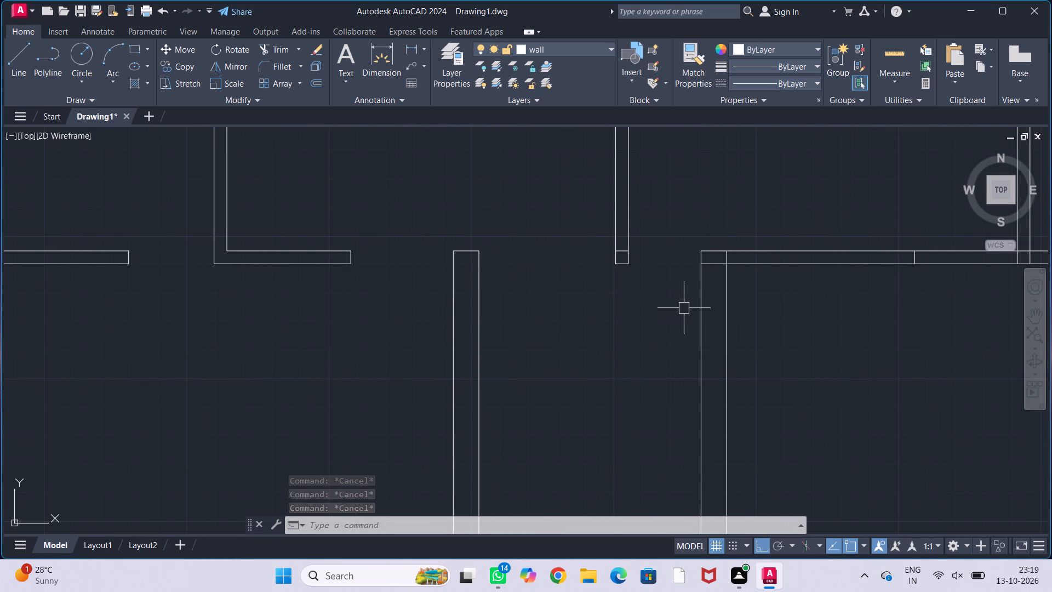
scroll(689, 308, "down", 3)
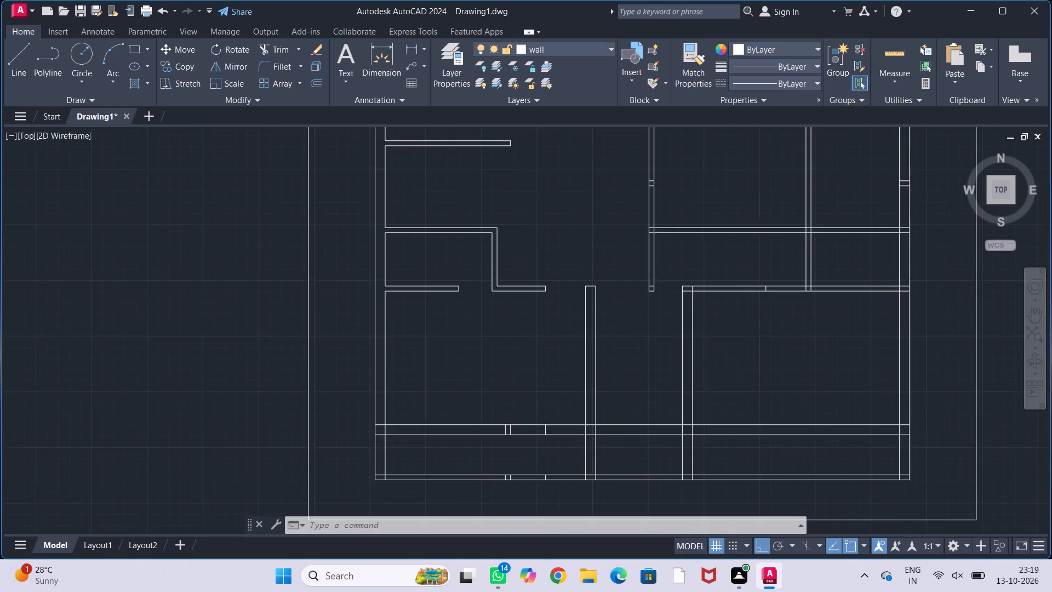
middle_click_drag(655, 310, 705, 365)
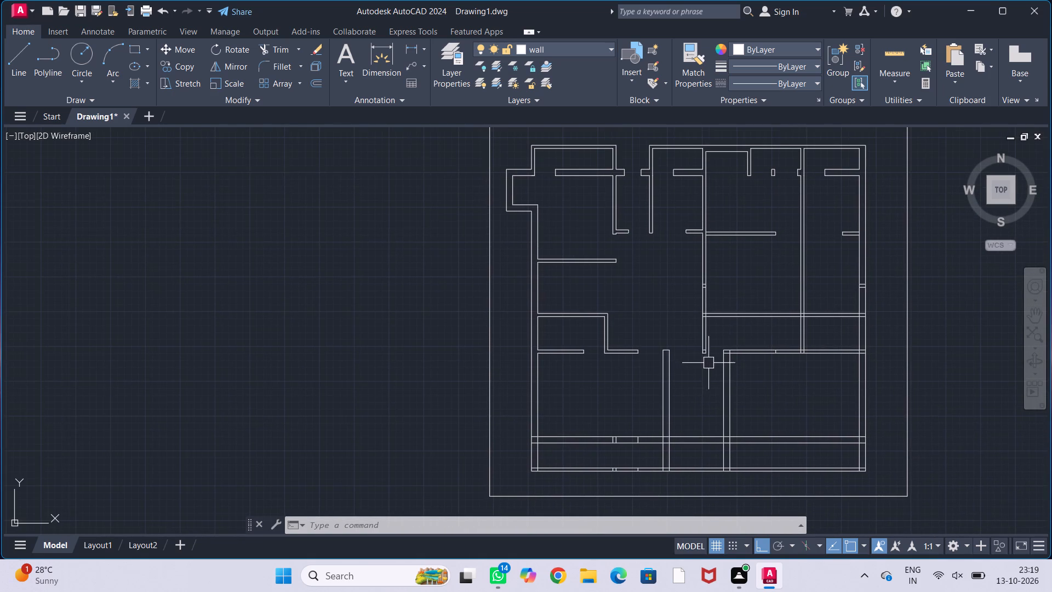
scroll(710, 366, "up", 1)
middle_click_drag(701, 367, 699, 305)
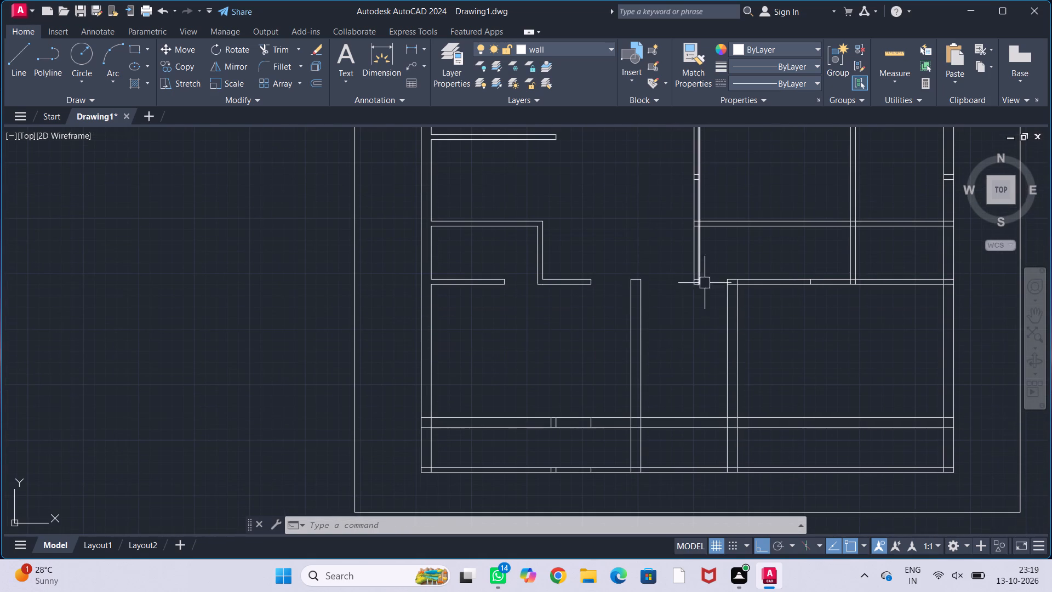
scroll(676, 352, "up", 2)
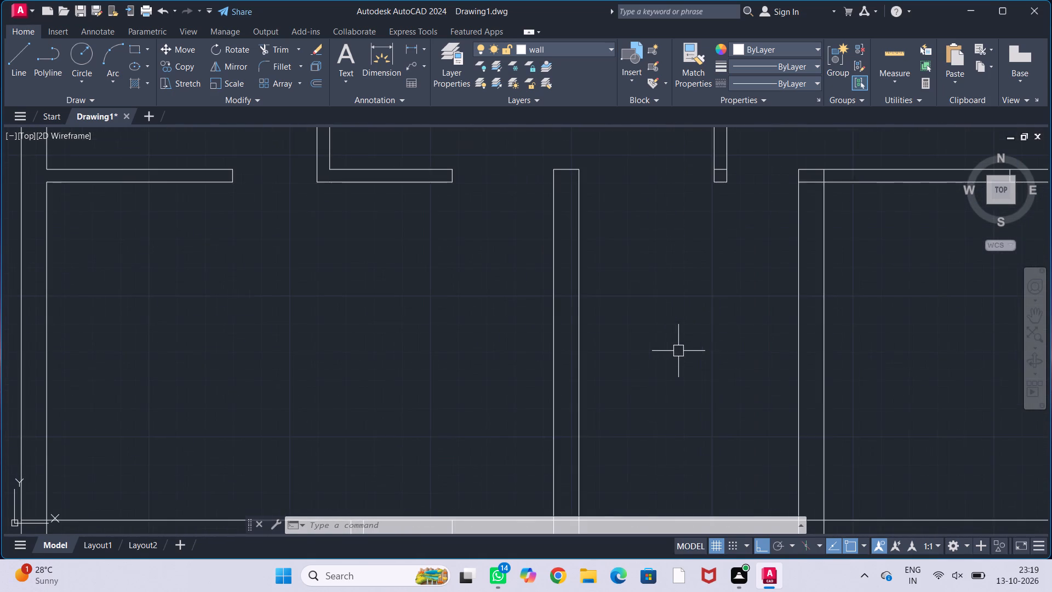
Trim the horizontal wall's upper line and the vertical wall's east line where the western lower vertical wall crosses the veranda-side horizontal wall.
scroll(684, 355, "down", 2)
middle_click(666, 320)
middle_click_drag(682, 368, 671, 328)
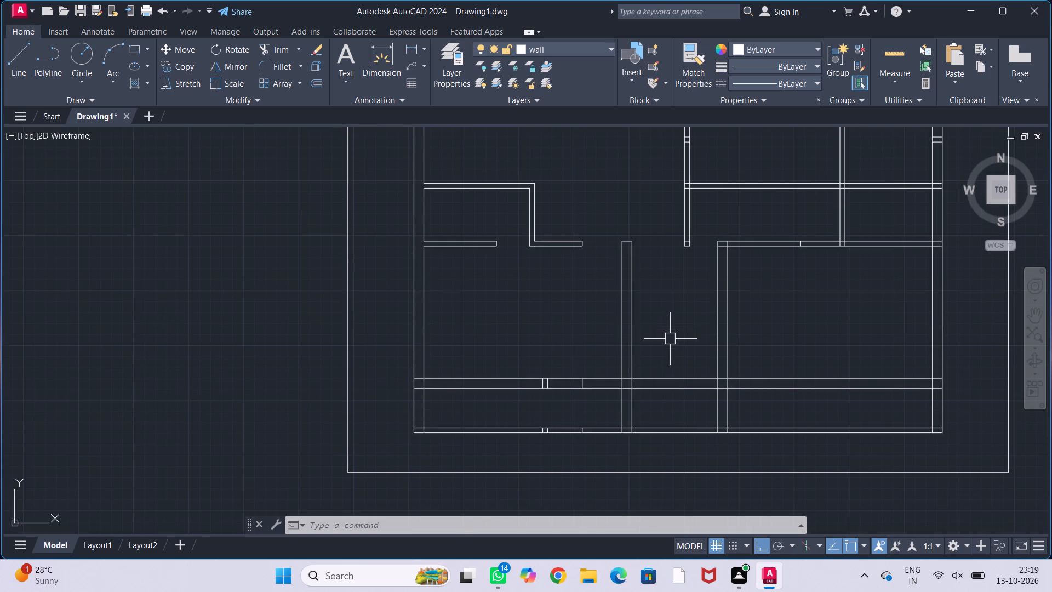
scroll(672, 347, "up", 1)
type("tr")
key("Return")
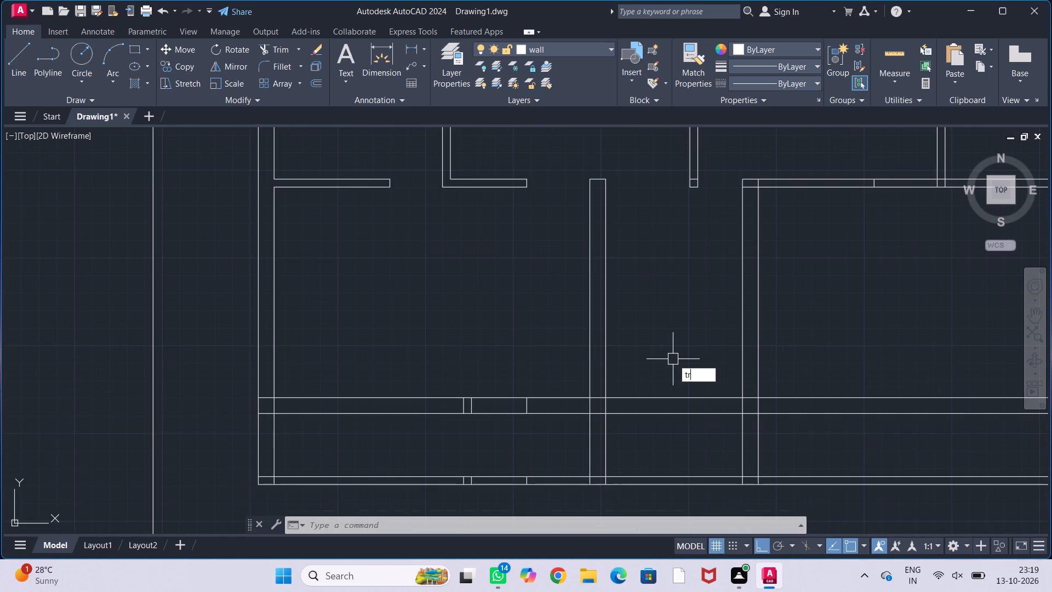
scroll(629, 385, "up", 2)
left_click(538, 420)
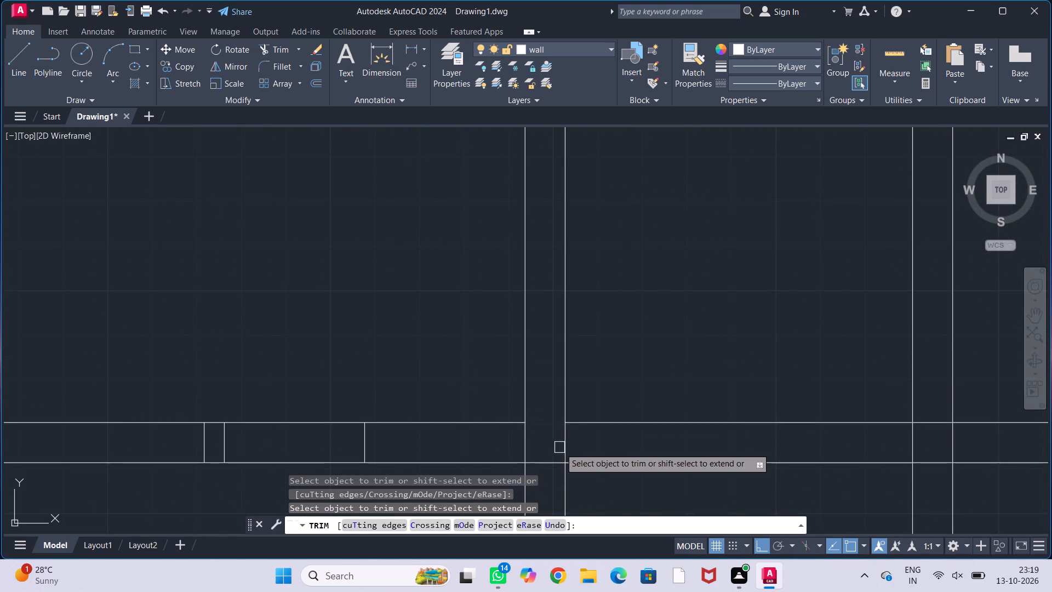
left_click(563, 448)
scroll(627, 413, "down", 3)
Trim the horizontal wall's upper line and the vertical wall's west line at the eastern lower vertical wall's crossing.
scroll(706, 423, "up", 2)
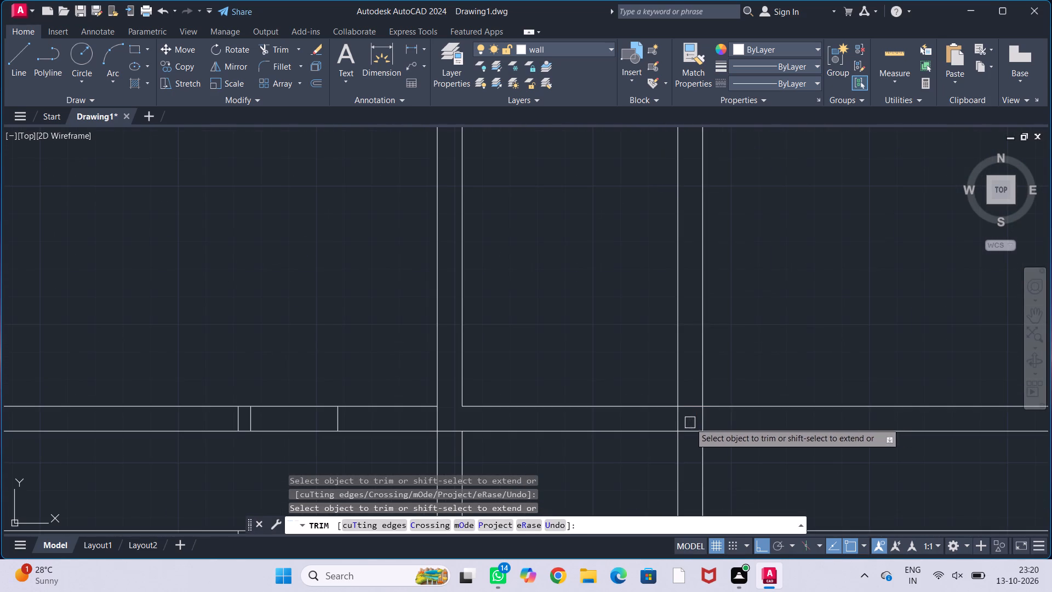
left_click(694, 407)
left_click(678, 423)
scroll(648, 354, "down", 2)
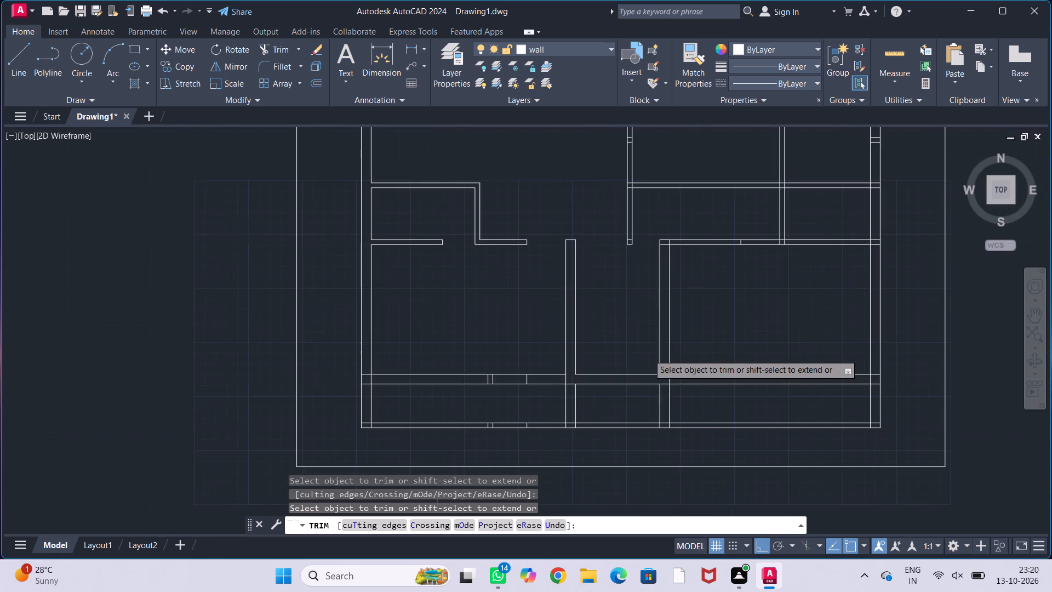
middle_click_drag(636, 337, 661, 370)
key("Escape")
key("Escape")
key("Escape")
key("Escape")
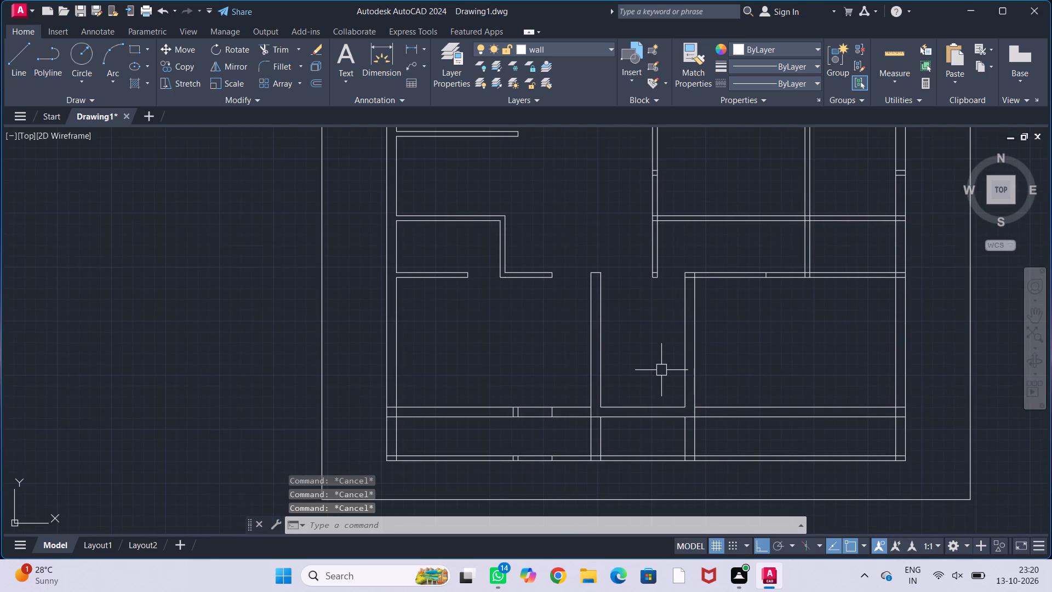
Offset the west line of the eastern lower vertical wall 3'3" westward into the passage.
type("ogg")
key("BackSpace")
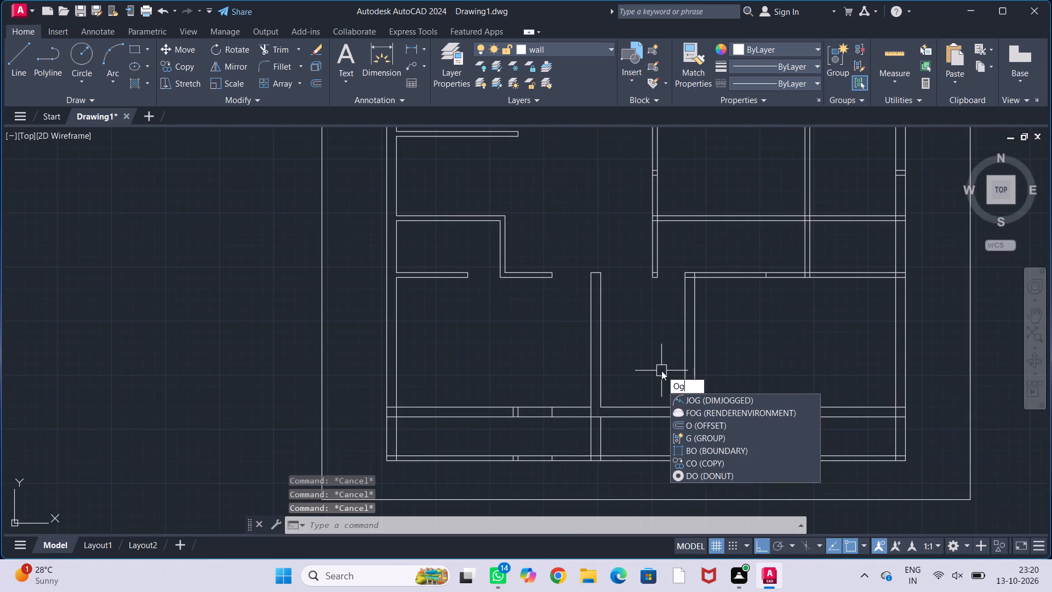
key("BackSpace")
type("ff")
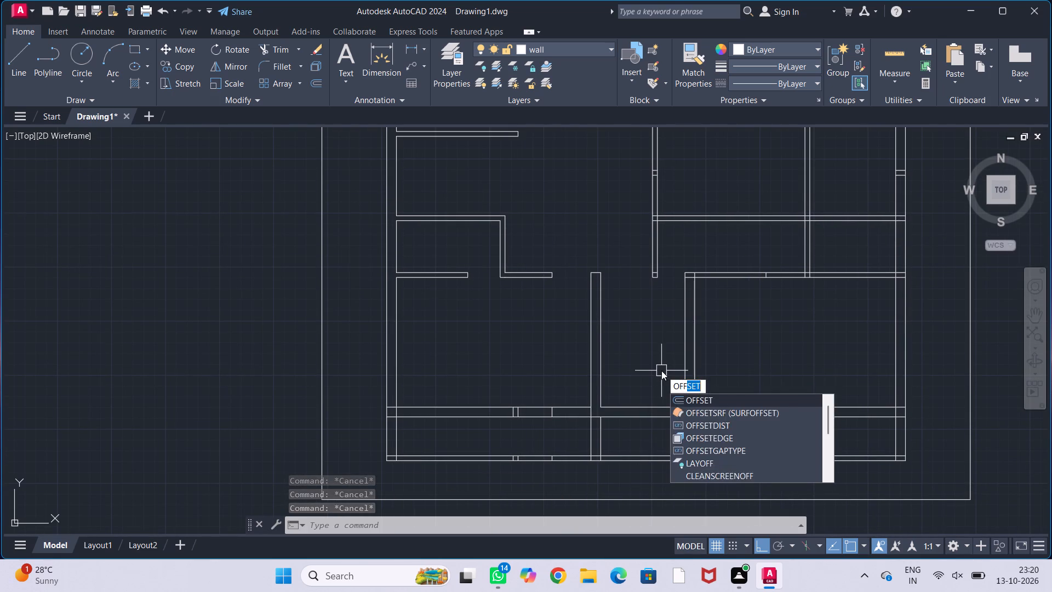
key("Return")
type("3'3\"")
key("Return")
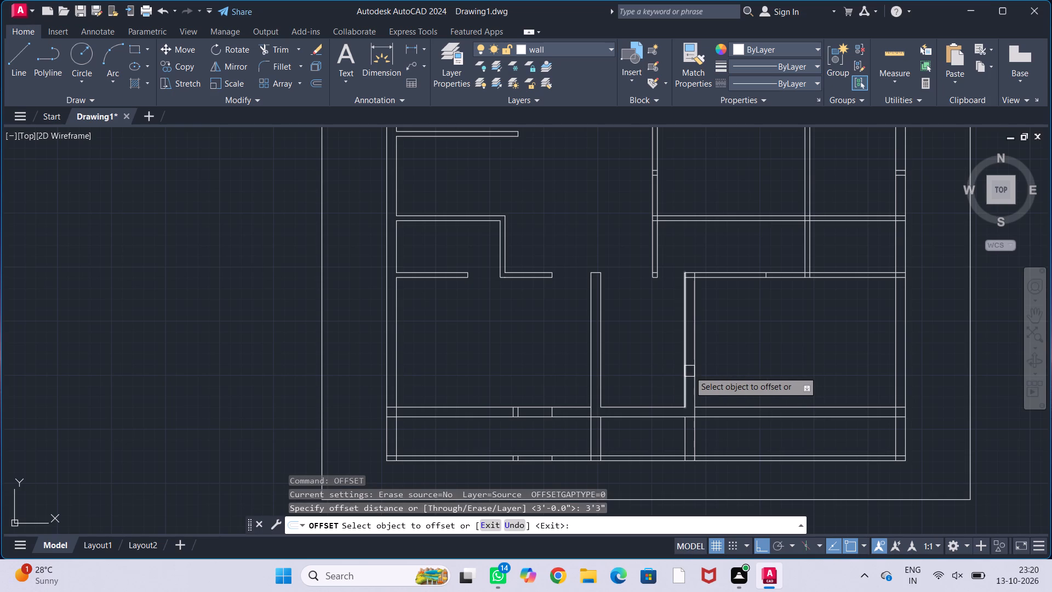
left_click(685, 371)
left_click(661, 372)
key("Escape")
key("Escape")
key("Escape")
key("Escape")
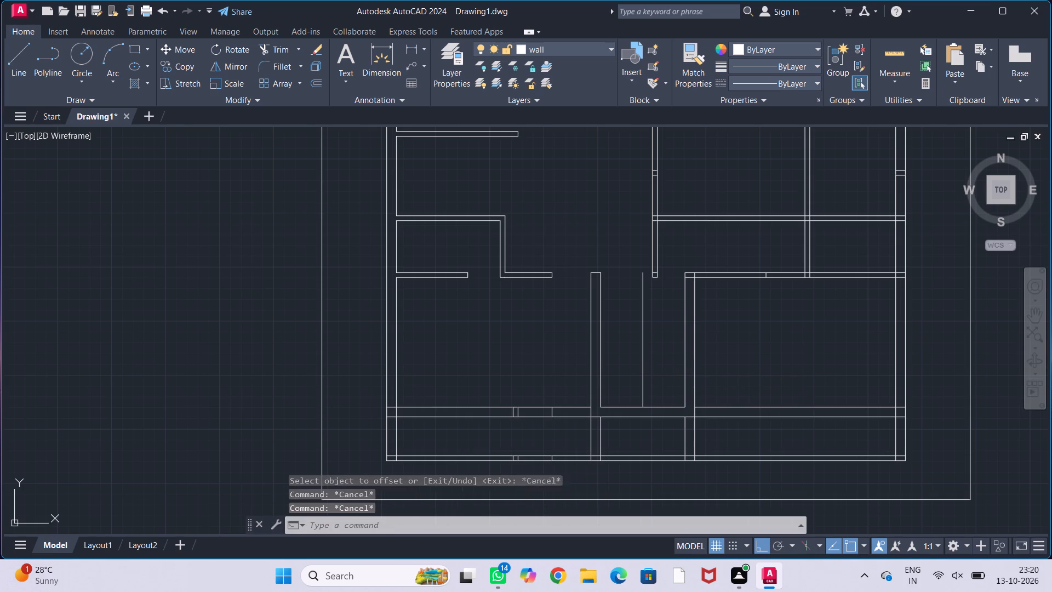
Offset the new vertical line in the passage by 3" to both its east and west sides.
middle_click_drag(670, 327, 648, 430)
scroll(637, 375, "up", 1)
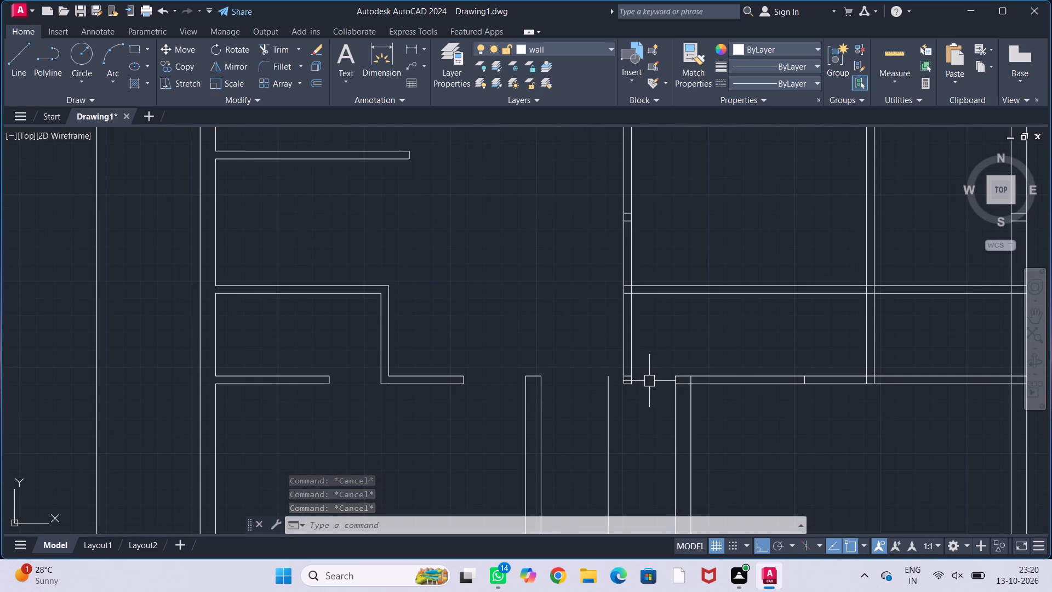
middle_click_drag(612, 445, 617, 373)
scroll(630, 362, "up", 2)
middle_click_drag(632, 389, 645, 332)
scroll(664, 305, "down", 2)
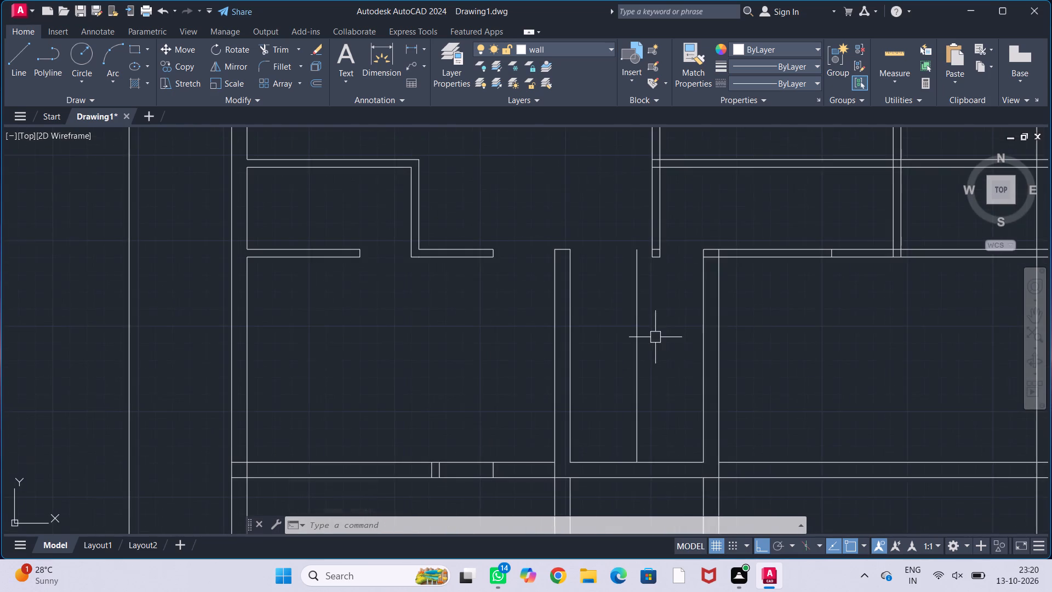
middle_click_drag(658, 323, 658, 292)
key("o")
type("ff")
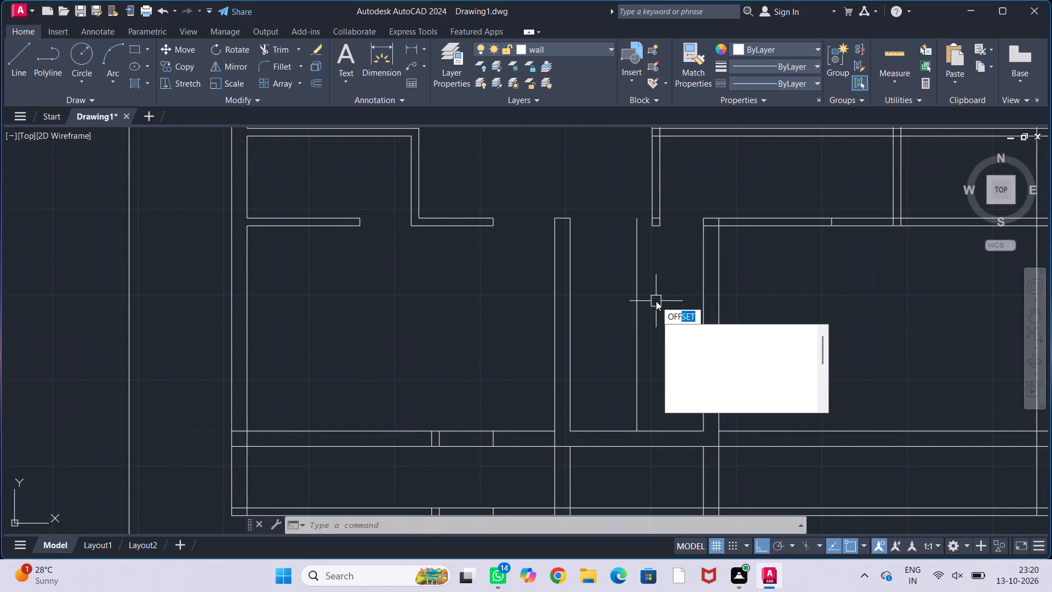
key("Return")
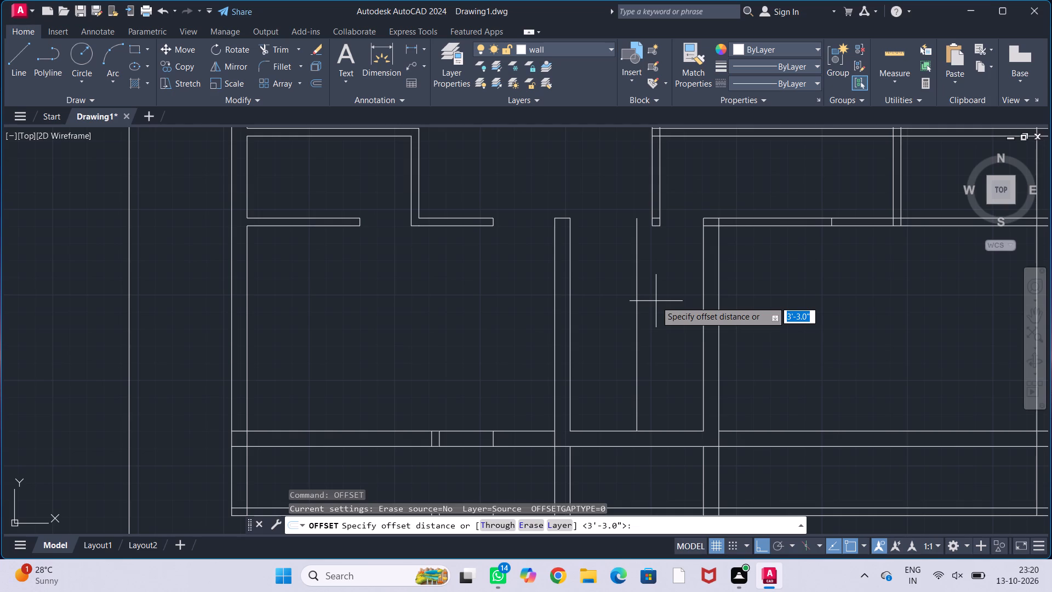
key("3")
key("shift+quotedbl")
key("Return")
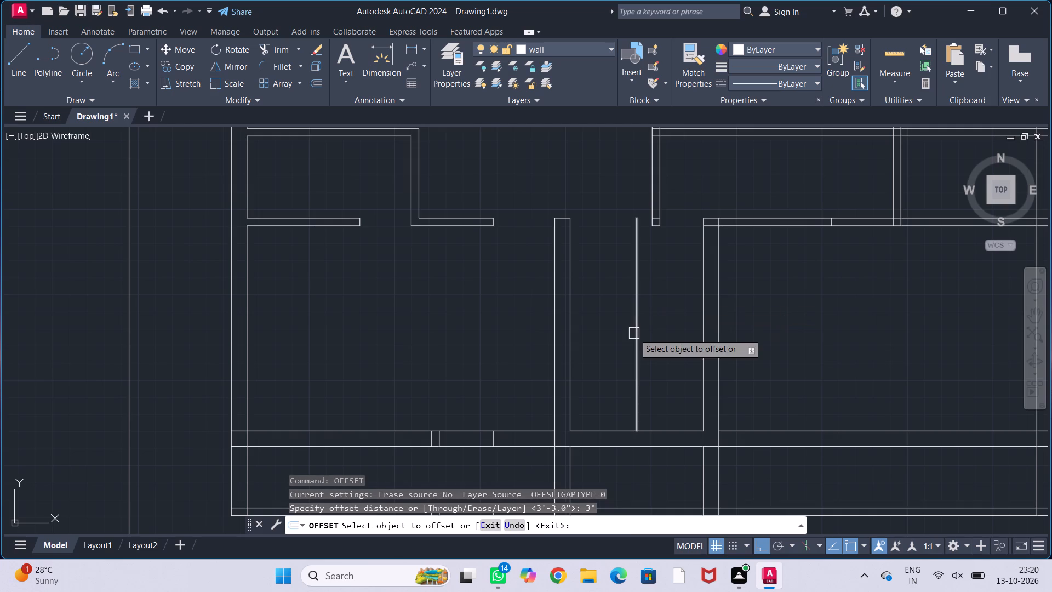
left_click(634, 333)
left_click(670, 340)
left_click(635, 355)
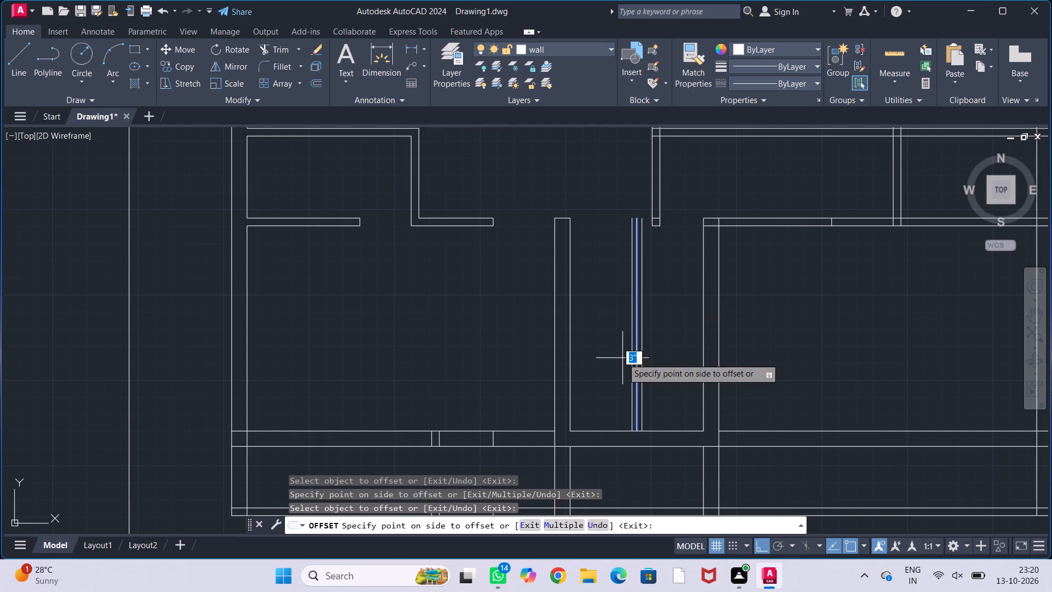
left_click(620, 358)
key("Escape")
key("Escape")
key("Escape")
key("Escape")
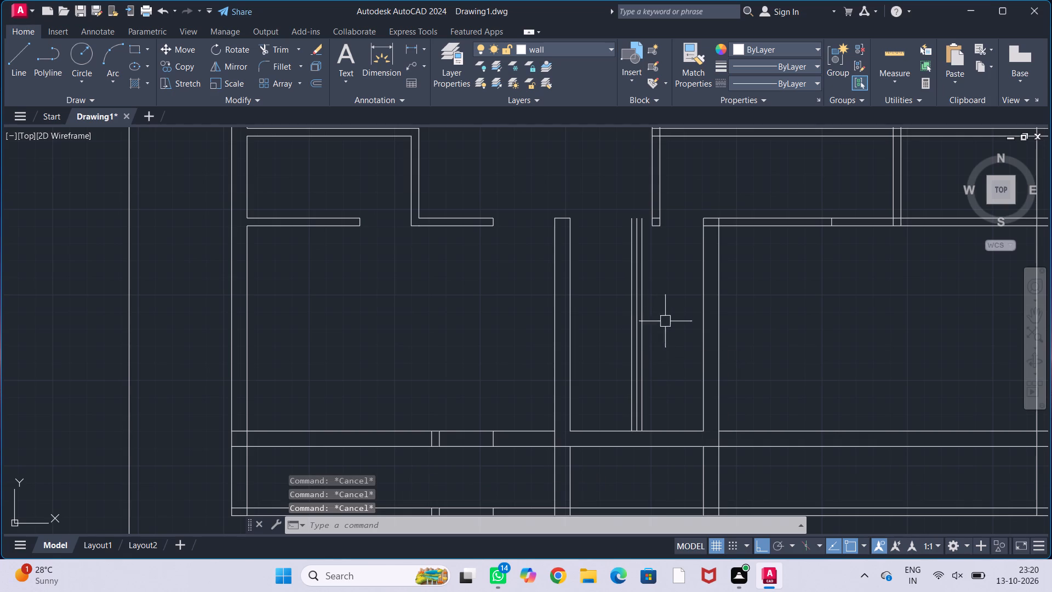
Measure the distance between the two outer offset lines at their lower ends with a linear dimension.
scroll(630, 453, "up", 2)
middle_click_drag(645, 406, 634, 348)
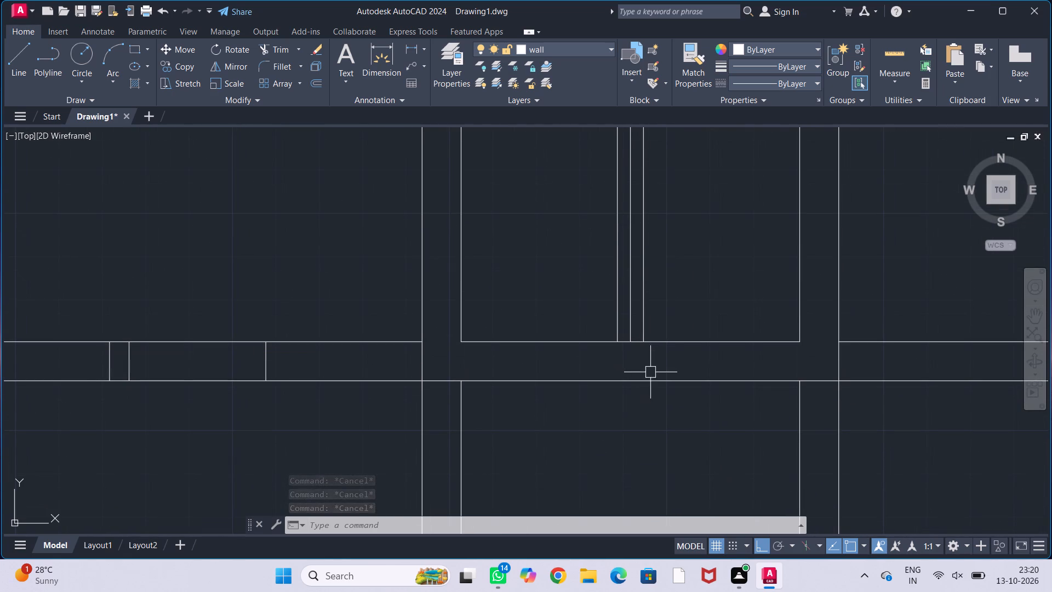
key("d")
key("l")
key("i")
key("Return")
scroll(621, 338, "up", 1)
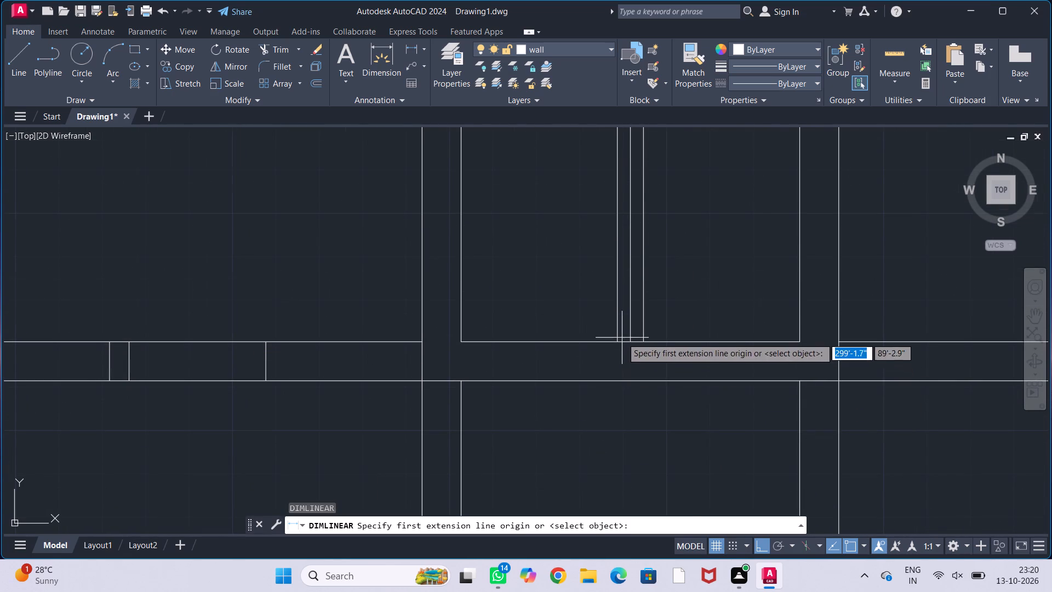
left_click(618, 345)
left_click(657, 343)
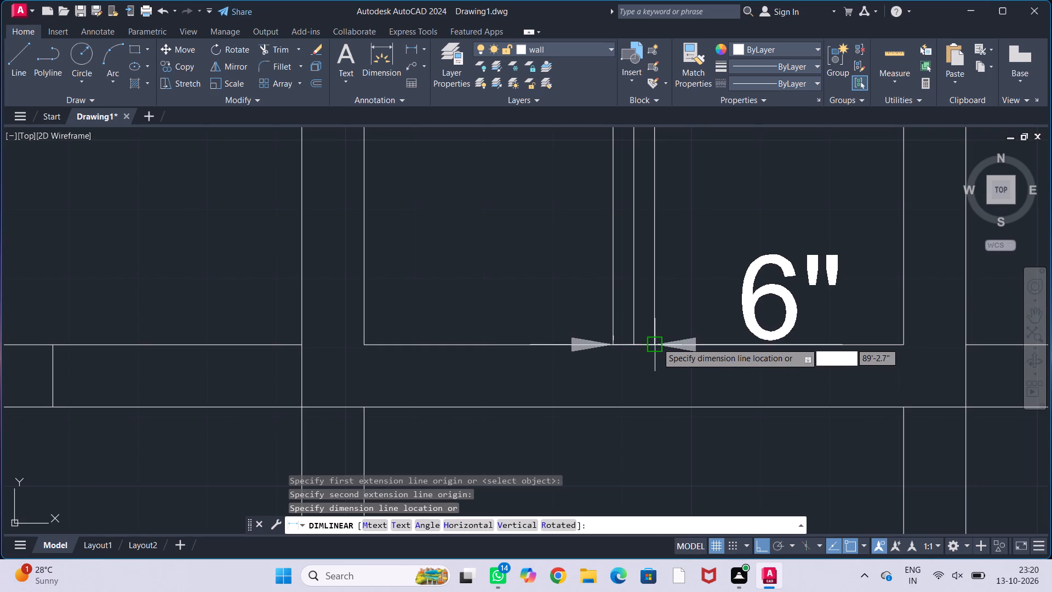
key("Escape")
key("Escape")
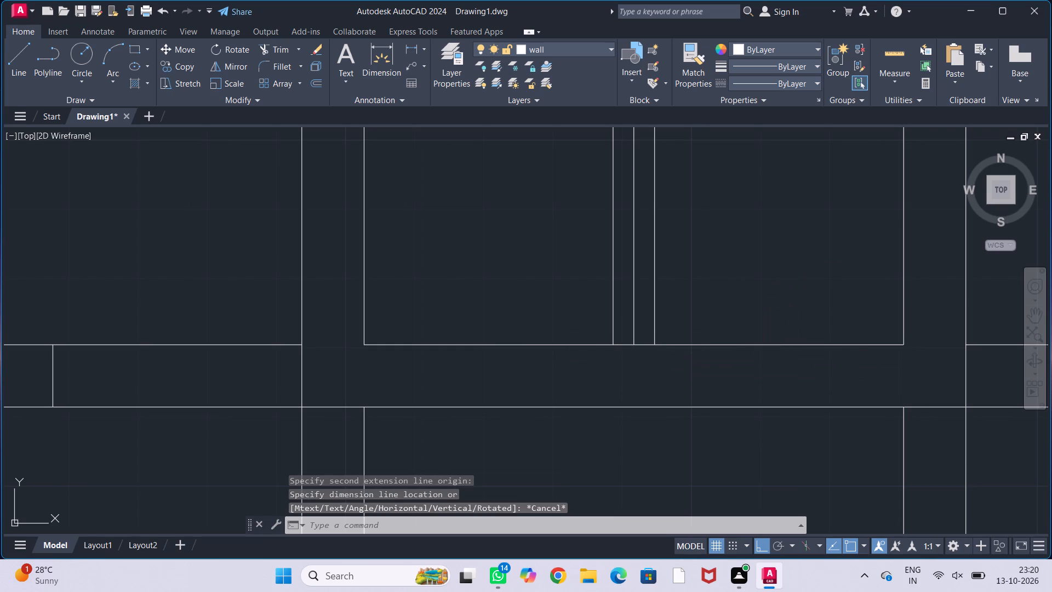
key("Escape")
key("Escape")
scroll(666, 360, "down", 1)
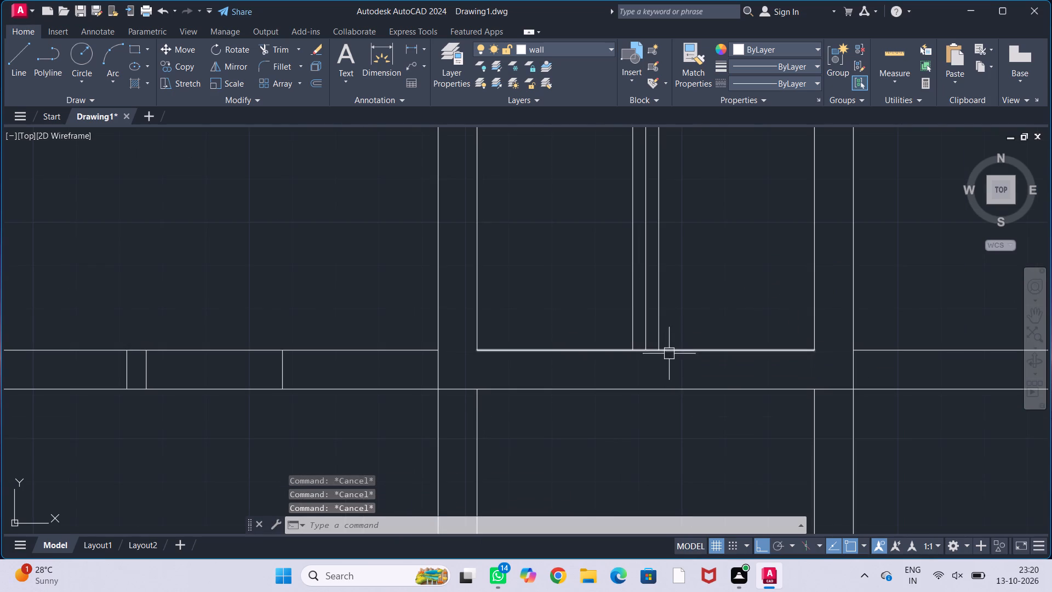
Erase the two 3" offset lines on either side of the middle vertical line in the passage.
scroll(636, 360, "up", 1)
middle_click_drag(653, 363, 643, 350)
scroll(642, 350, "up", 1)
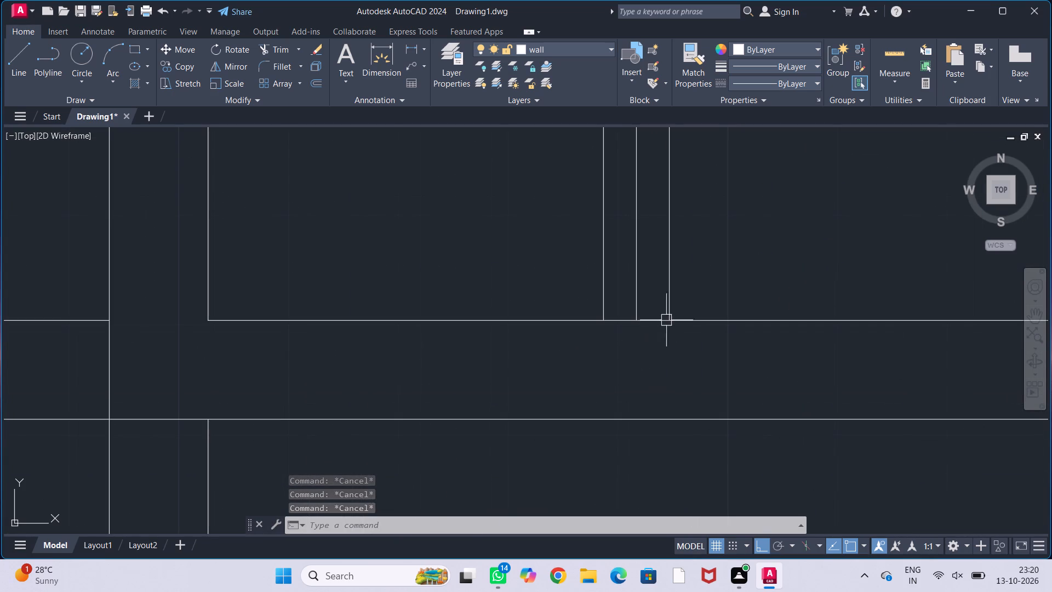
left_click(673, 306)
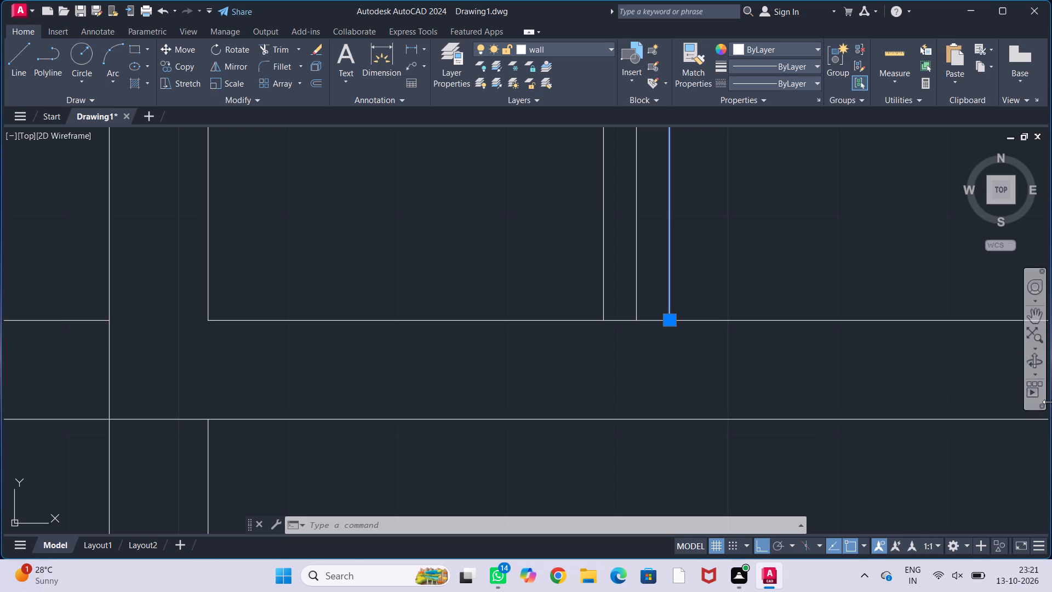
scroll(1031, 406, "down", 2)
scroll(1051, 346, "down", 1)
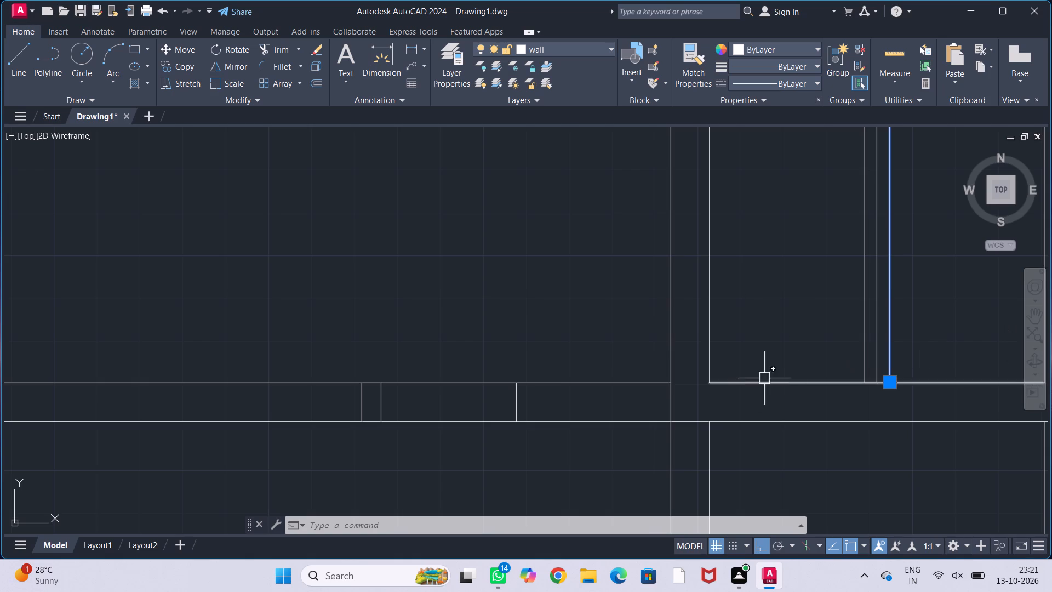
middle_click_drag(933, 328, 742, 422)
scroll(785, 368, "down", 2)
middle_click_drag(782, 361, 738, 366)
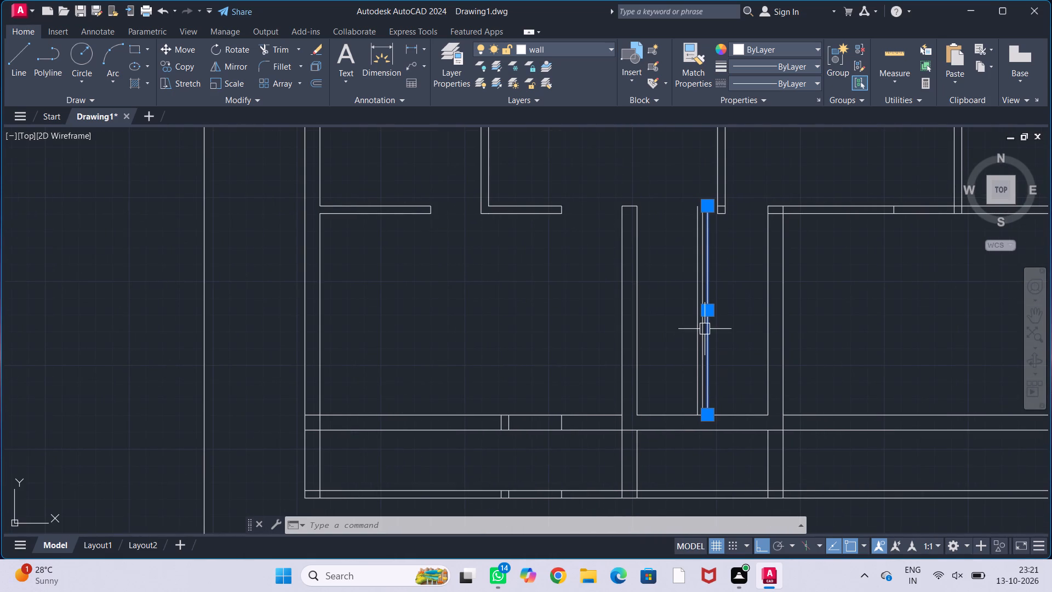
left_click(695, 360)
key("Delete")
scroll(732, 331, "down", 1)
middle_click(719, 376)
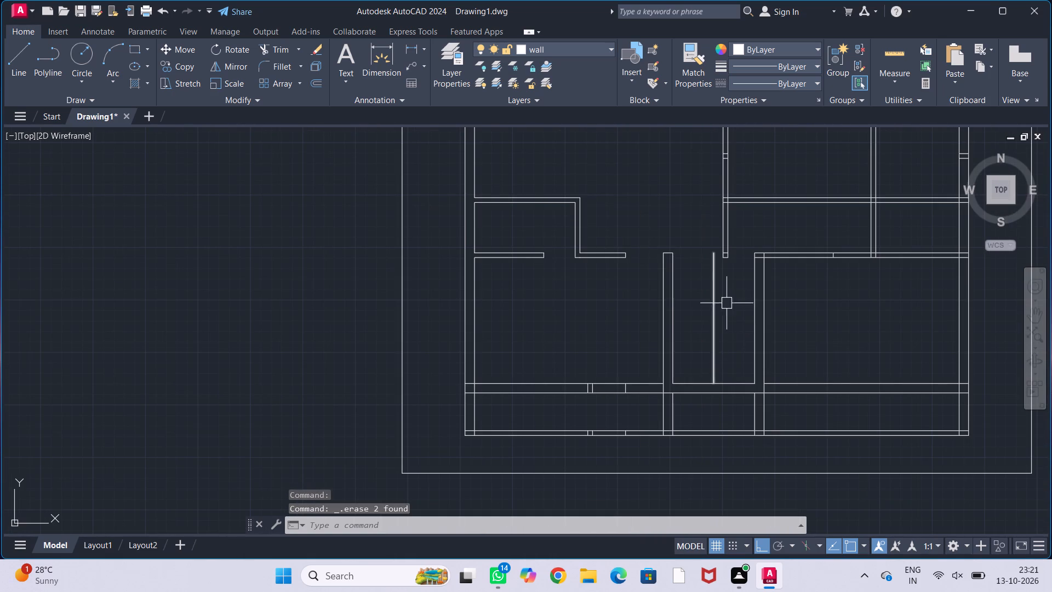
Move the central vertical wall's lines and lower end cap westward, from the cap's midpoint onto the vertical guide line in the passage.
middle_click_drag(728, 302, 710, 374)
scroll(712, 260, "up", 1)
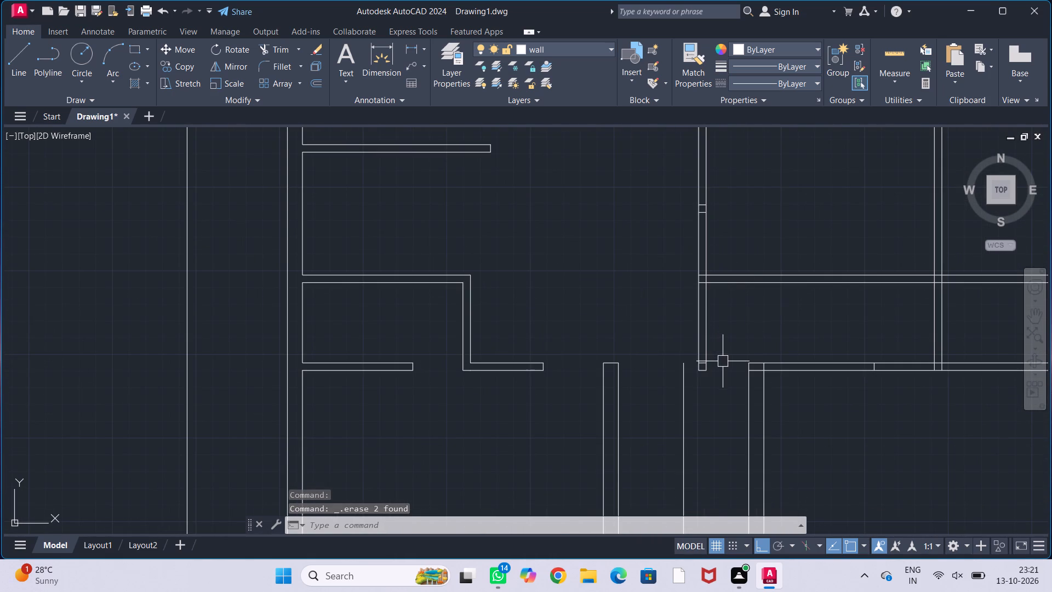
left_click(727, 361)
left_click(674, 311)
scroll(737, 311, "down", 2)
middle_click_drag(744, 312, 741, 311)
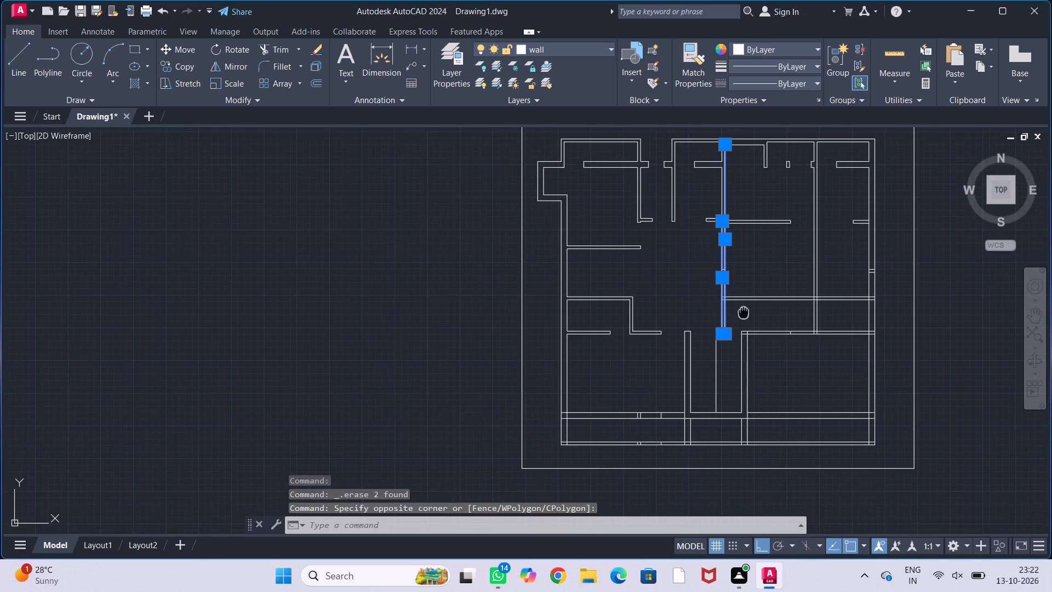
middle_click_drag(741, 311, 716, 293)
middle_click_drag(728, 230, 698, 287)
scroll(648, 213, "up", 2)
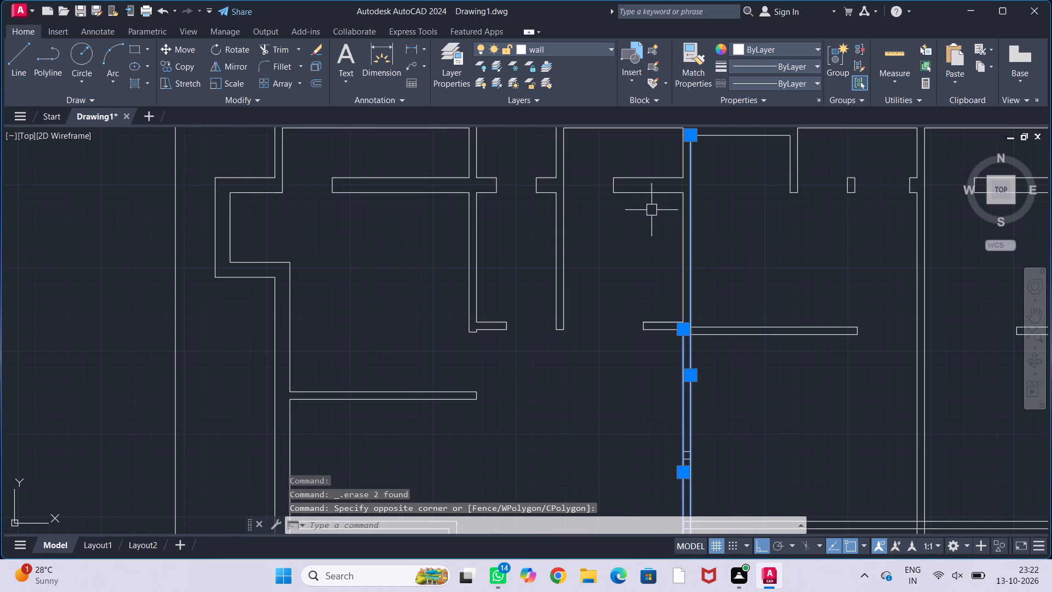
left_click(679, 275)
middle_click_drag(710, 227, 716, 310)
scroll(692, 237, "up", 2)
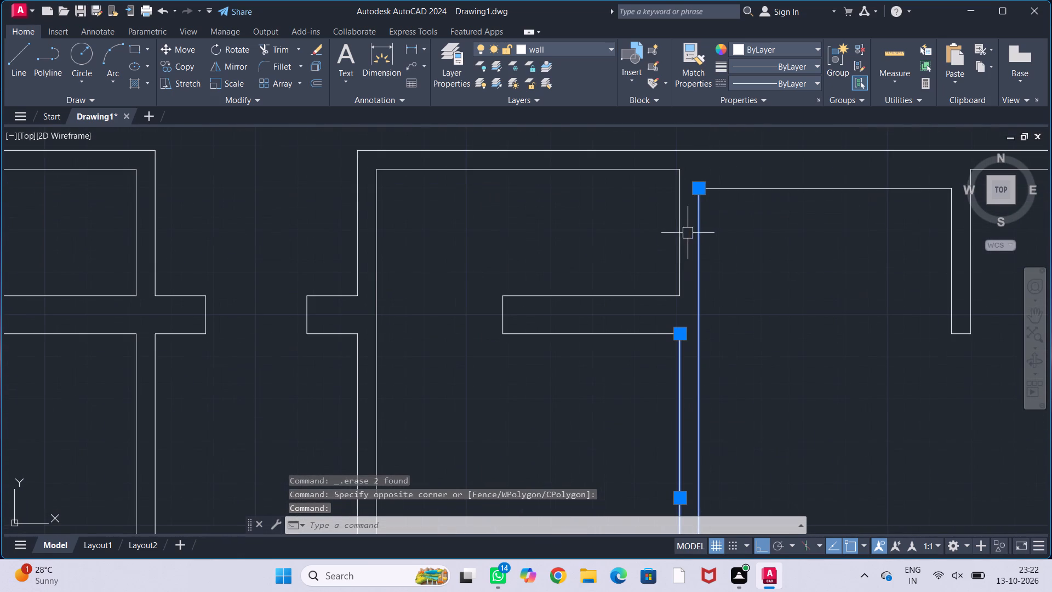
left_click(680, 250)
scroll(733, 242, "down", 5)
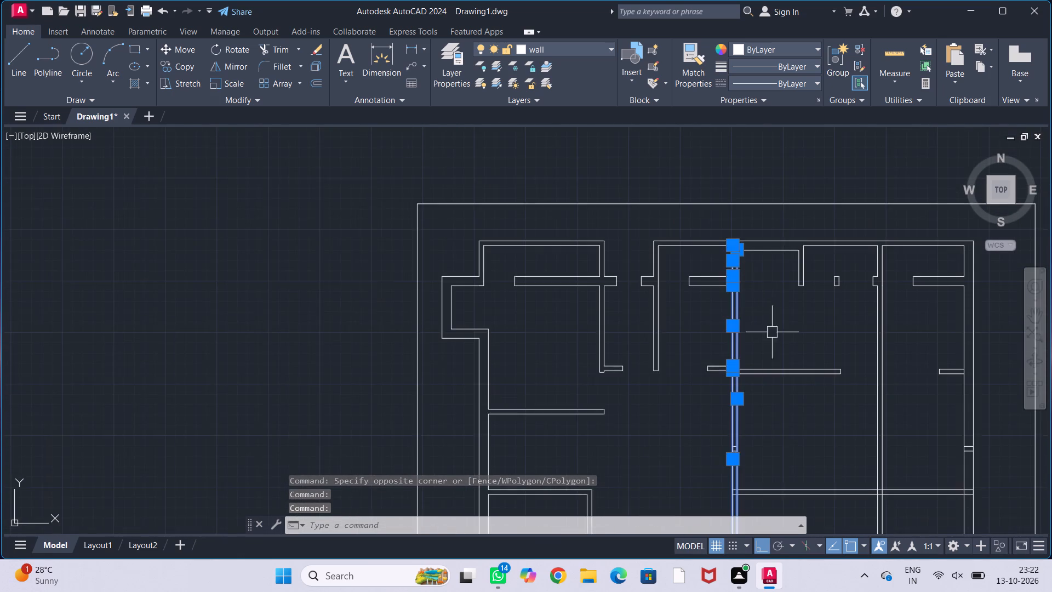
middle_click_drag(773, 332, 706, 169)
middle_click_drag(727, 293, 733, 157)
scroll(681, 265, "up", 2)
middle_click_drag(677, 255, 689, 320)
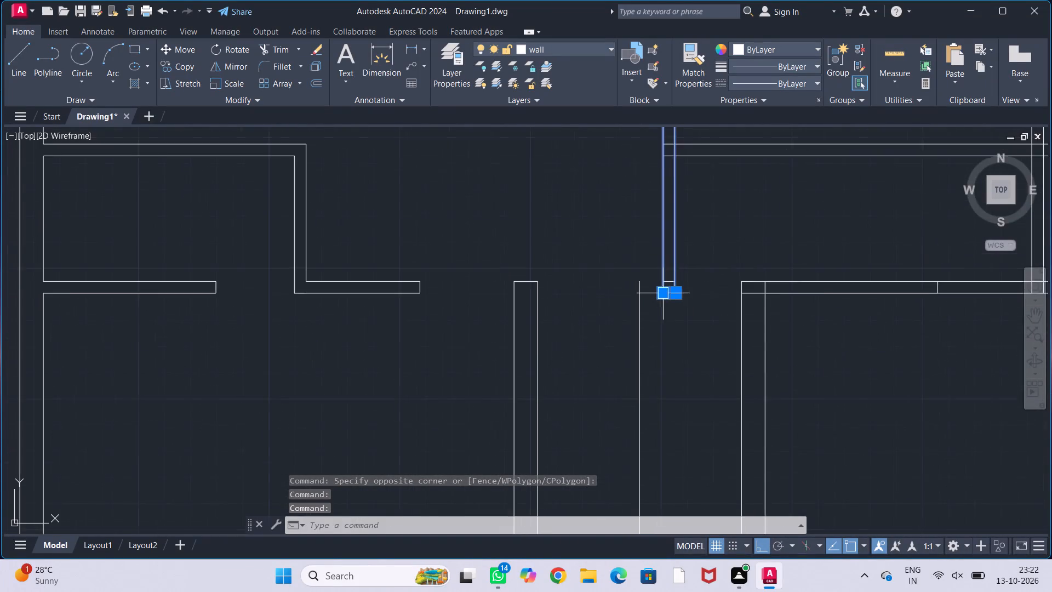
scroll(664, 293, "up", 3)
left_click(673, 276)
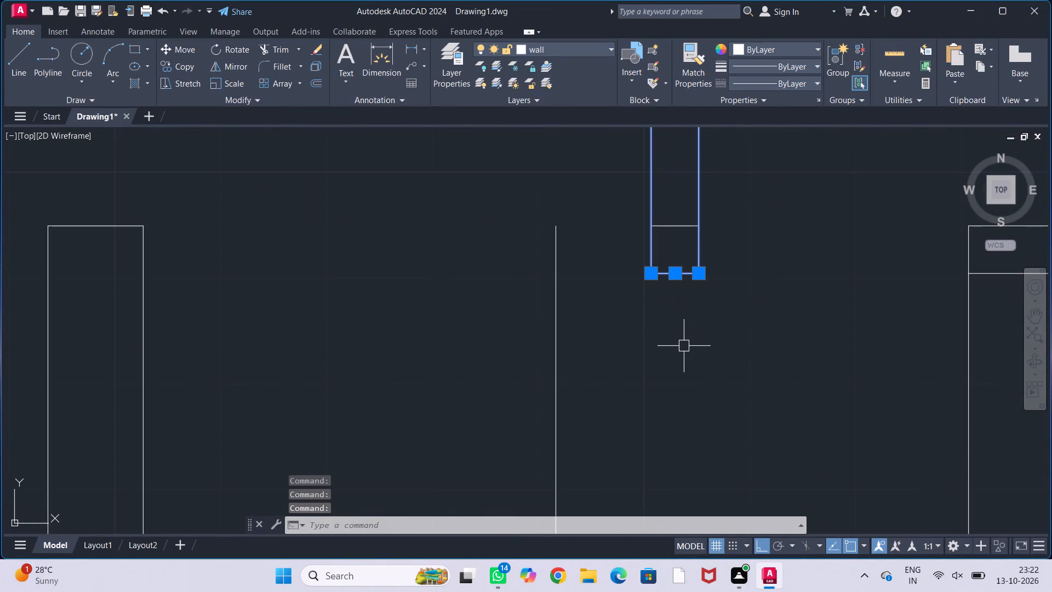
key("m")
key("Return")
left_click(674, 273)
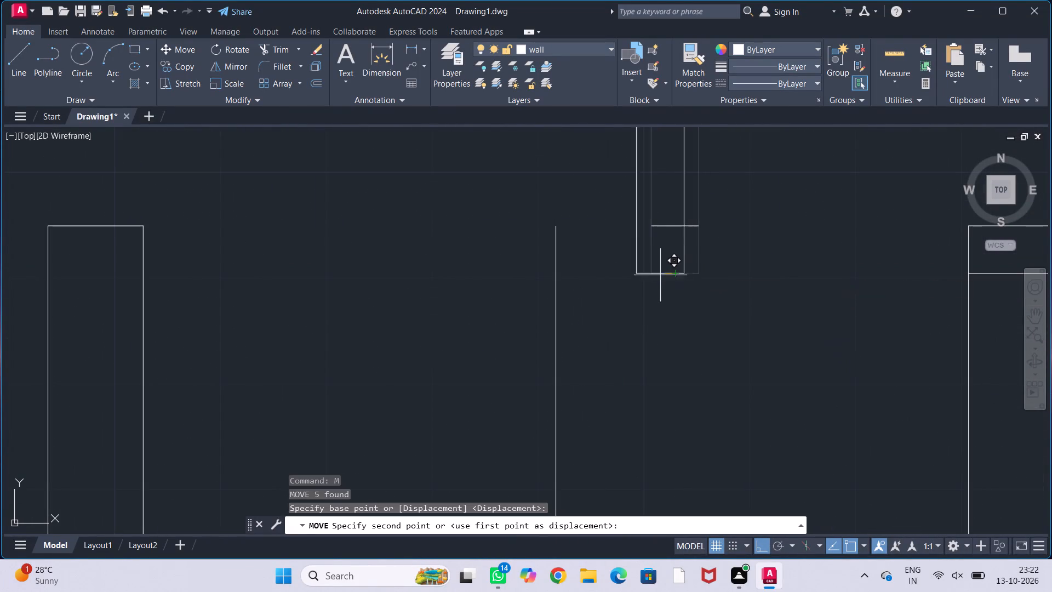
left_click(554, 274)
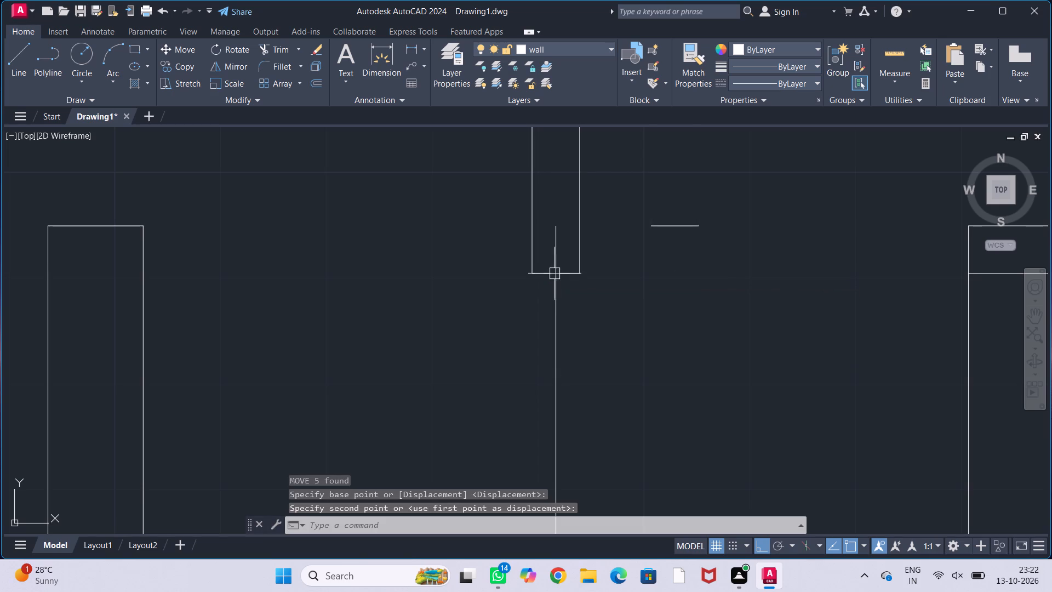
Erase the short horizontal line left behind at the central wall's former lower end.
scroll(605, 300, "down", 3)
middle_click_drag(628, 300, 658, 334)
left_click(653, 317)
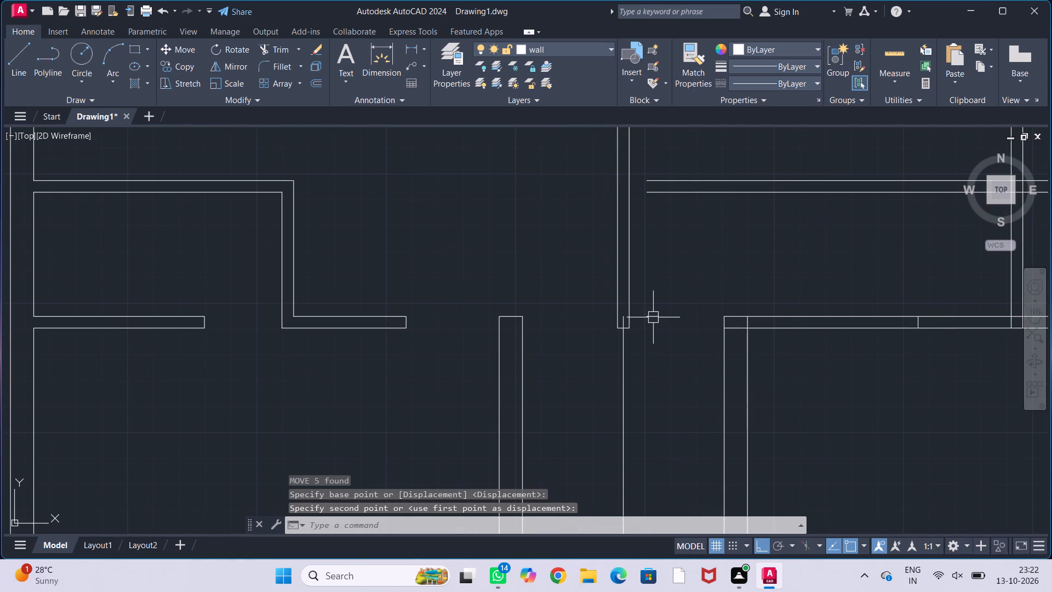
key("Delete")
Draw a horizontal line across the passage, from the western lower wall's top inner corner to the eastern lower wall's top corner.
scroll(660, 382, "down", 2)
middle_click_drag(658, 358, 666, 378)
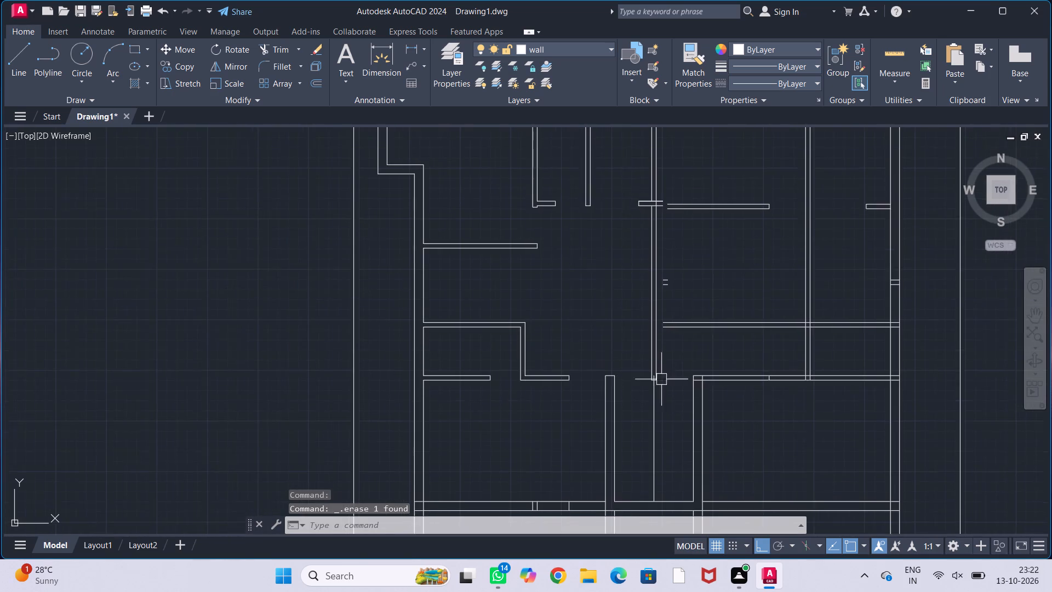
scroll(641, 373, "up", 4)
middle_click_drag(628, 402, 593, 344)
scroll(593, 340, "down", 2)
key("l")
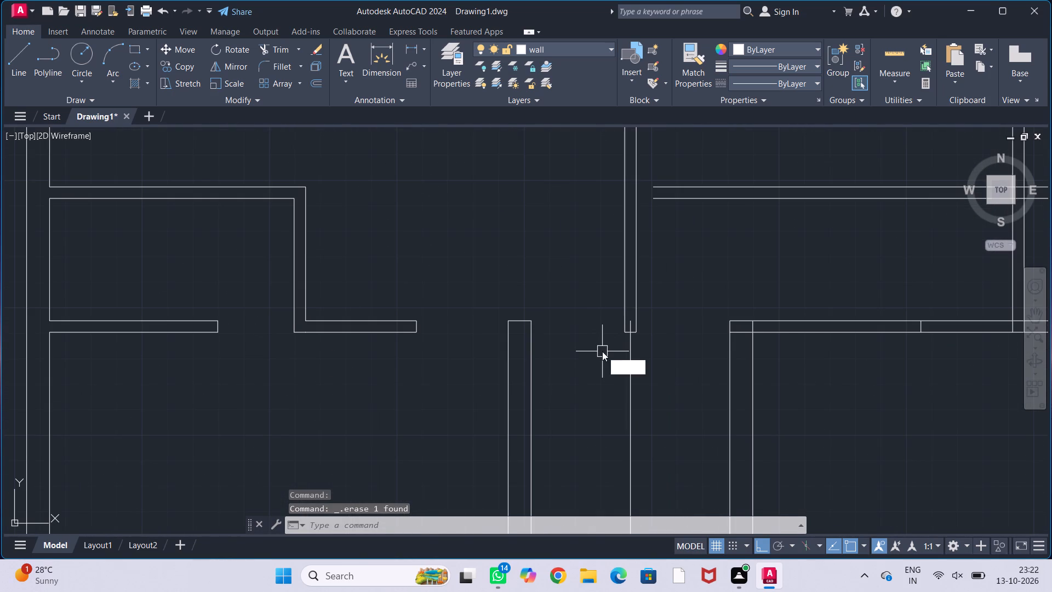
key("Return")
left_click(532, 322)
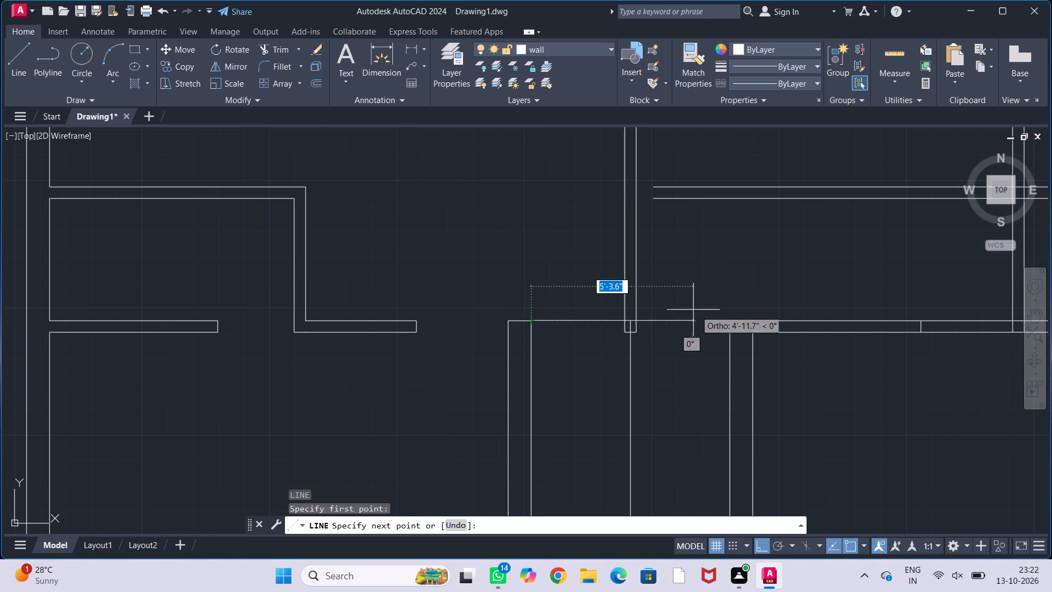
left_click(736, 320)
key("Escape")
key("Escape")
key("Escape")
key("Escape")
middle_click_drag(686, 350, 678, 317)
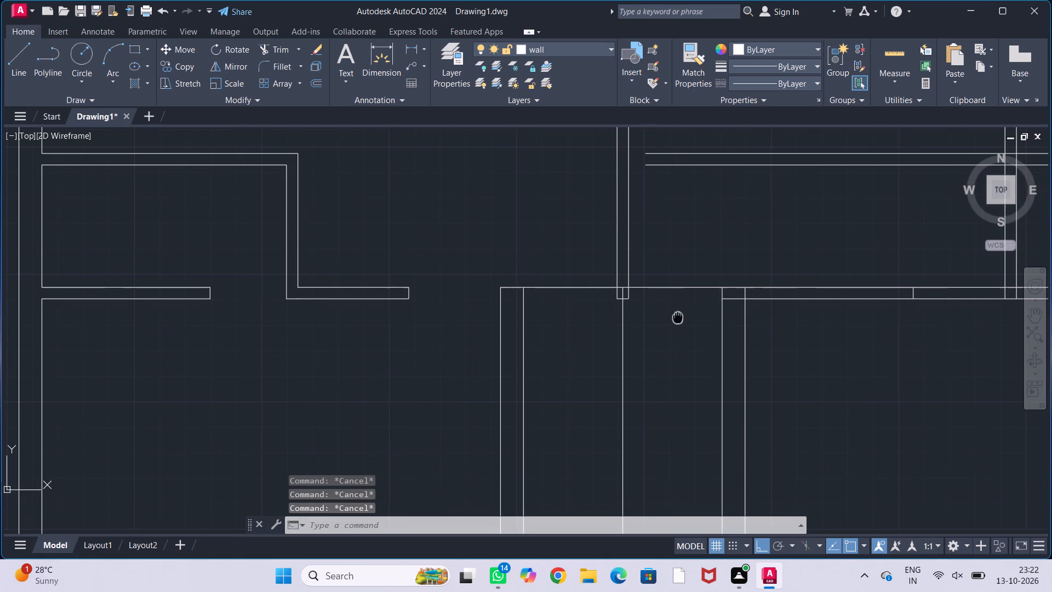
Trim the central wall's lower end back to the new horizontal line, and trim that line away on both sides of the wall.
type("tr")
key("Return")
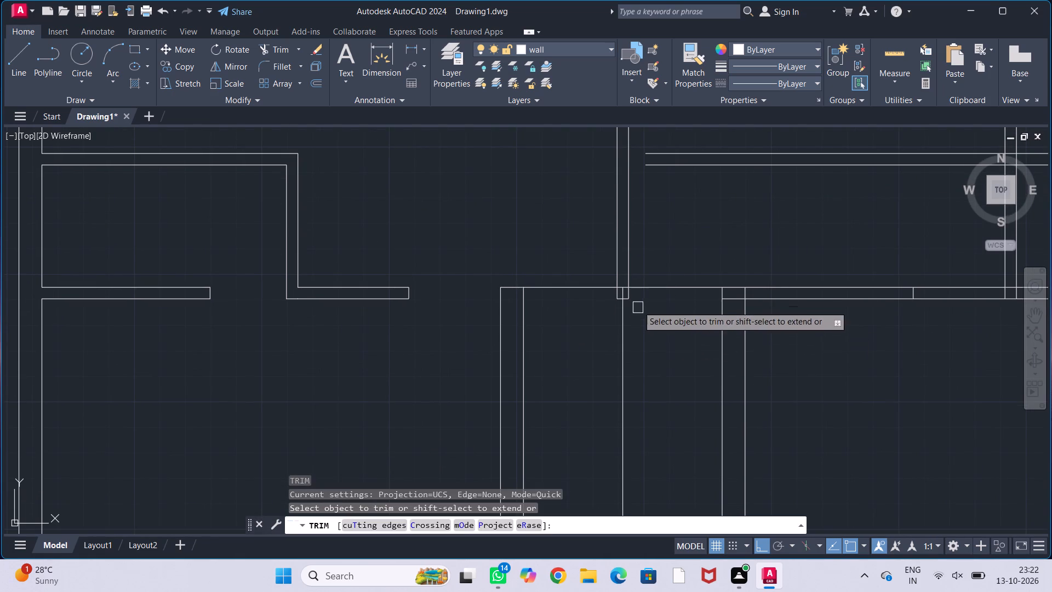
scroll(633, 292, "up", 4)
left_click_drag(653, 303, 514, 308)
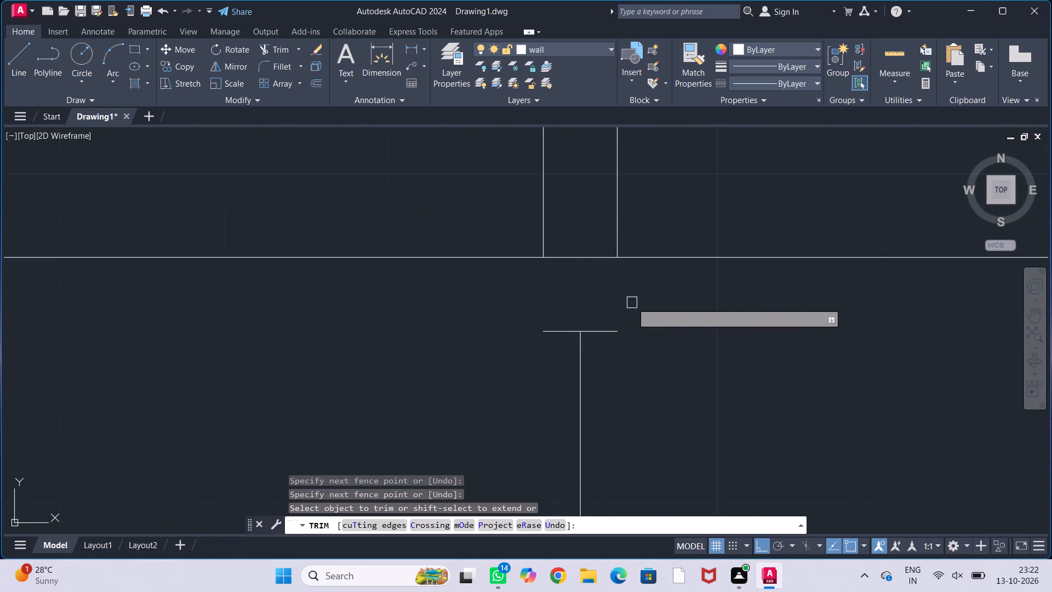
scroll(632, 303, "down", 2)
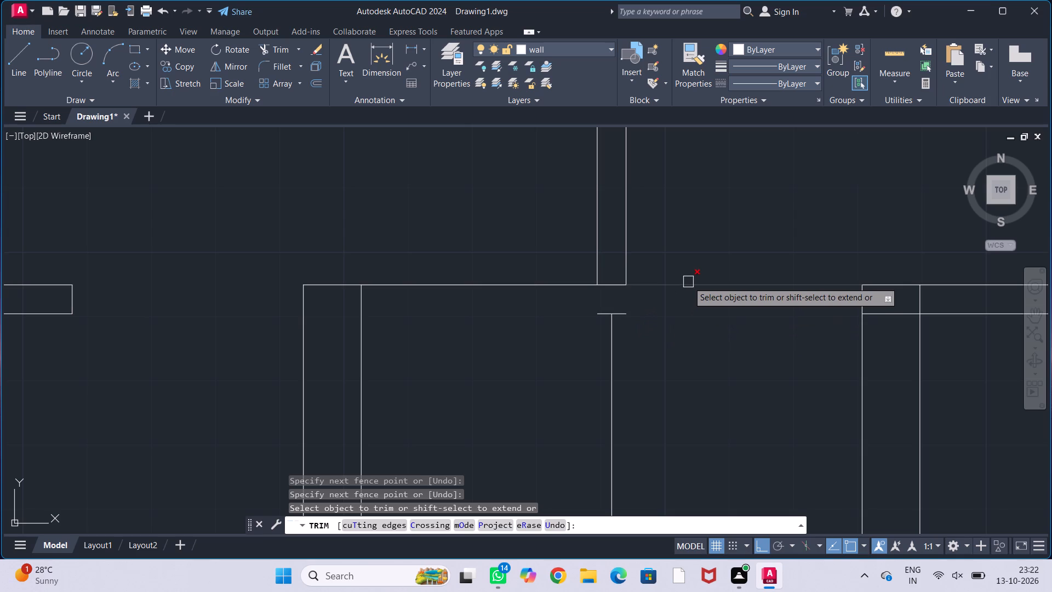
left_click(563, 284)
left_click(706, 284)
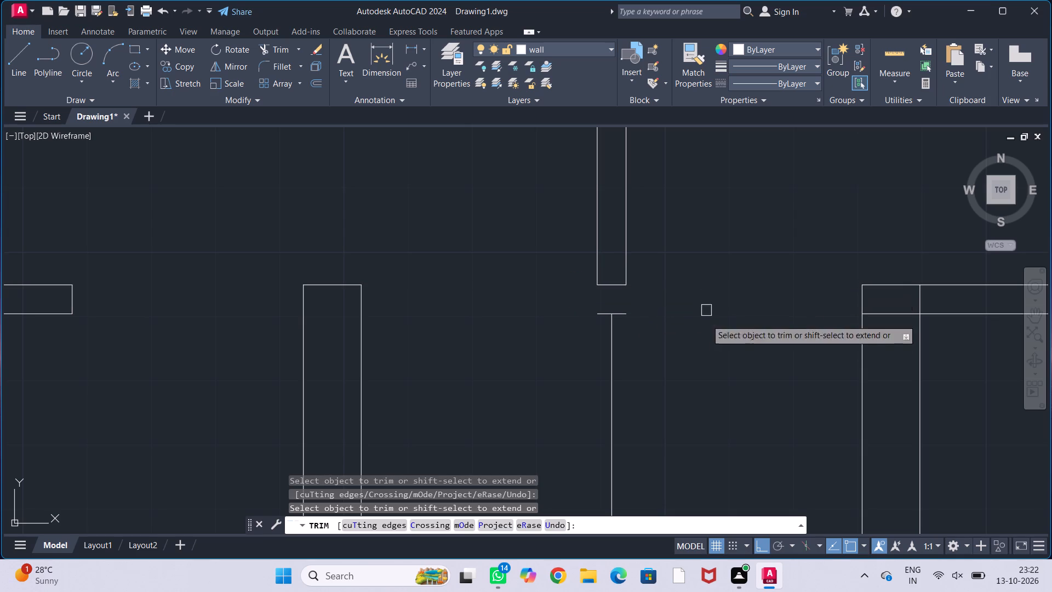
key("Escape")
key("Escape")
key("Escape")
Erase the old end cap line left below the shortened central wall.
left_click(604, 312)
key("Delete")
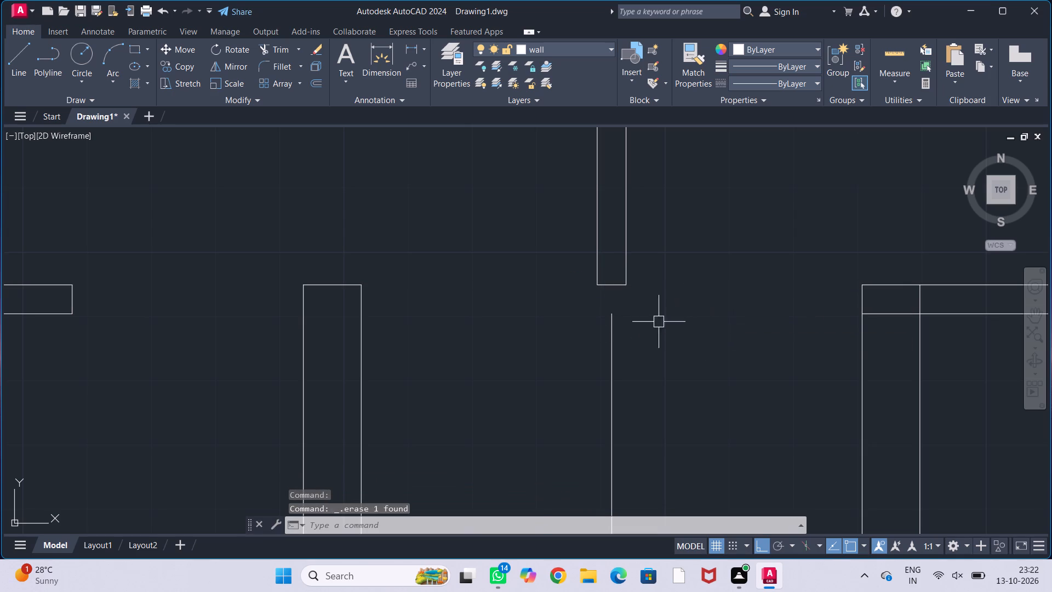
Stretch the guide line's upper end up to the midpoint of the central wall's new lower end.
scroll(659, 321, "down", 2)
middle_click_drag(662, 320, 647, 302)
scroll(621, 313, "up", 2)
left_click(630, 312)
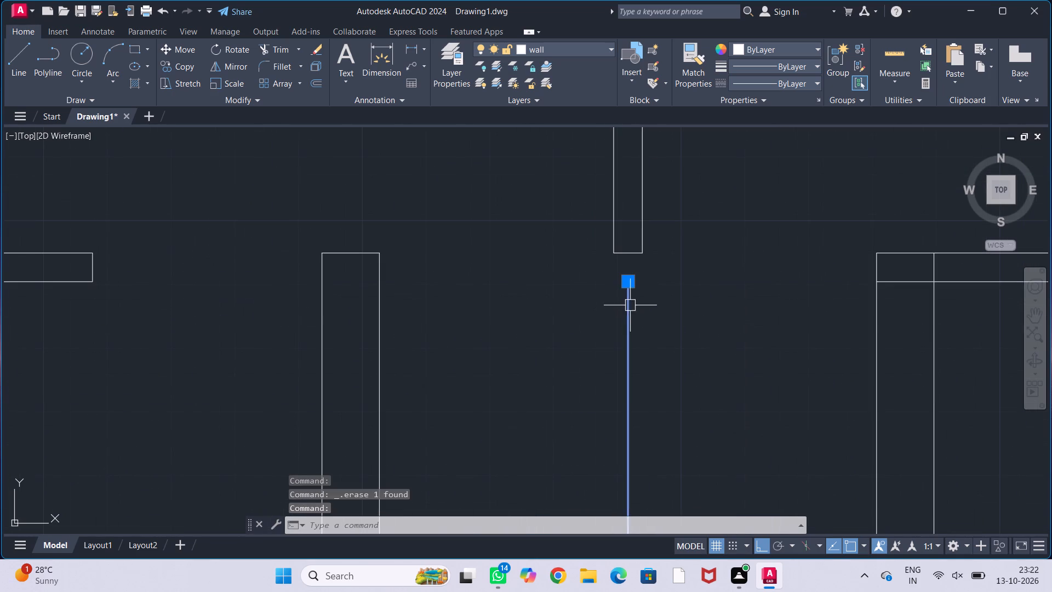
left_click(631, 284)
left_click(628, 256)
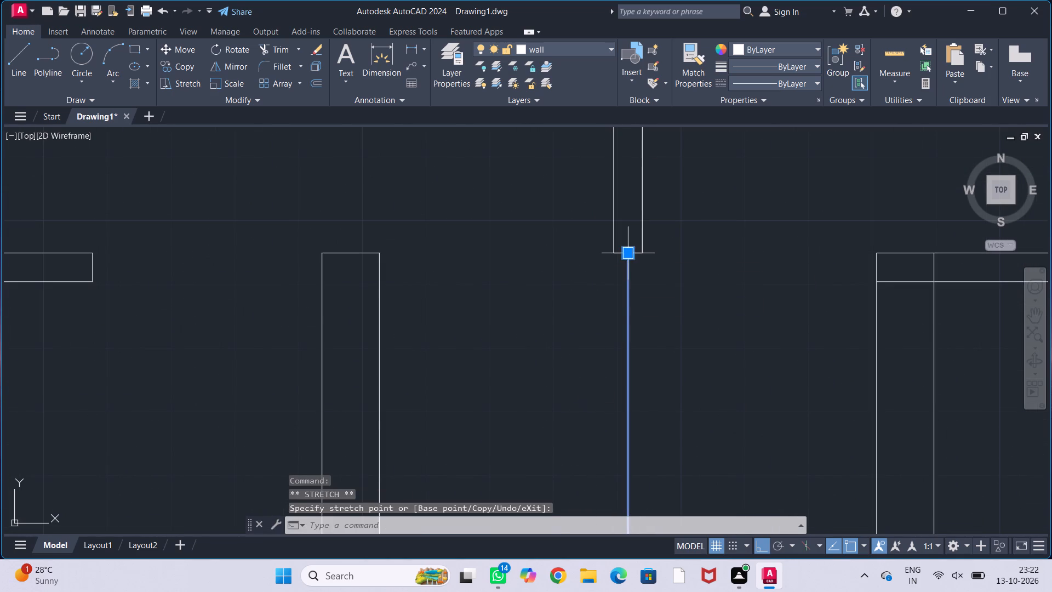
key("Escape")
key("Escape")
key("Escape")
key("Escape")
key("Escape")
Extend the central wall's east line north to the inner line of the top exterior wall.
scroll(661, 311, "down", 3)
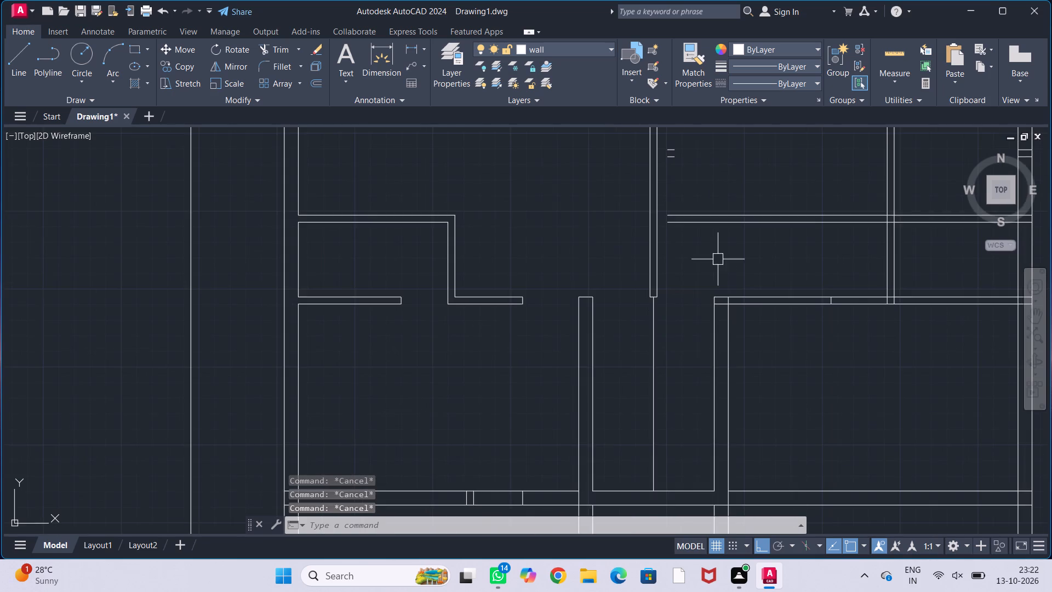
middle_click_drag(718, 259, 695, 331)
scroll(694, 327, "down", 2)
middle_click_drag(684, 259, 653, 312)
scroll(642, 300, "up", 2)
middle_click_drag(704, 201, 705, 209)
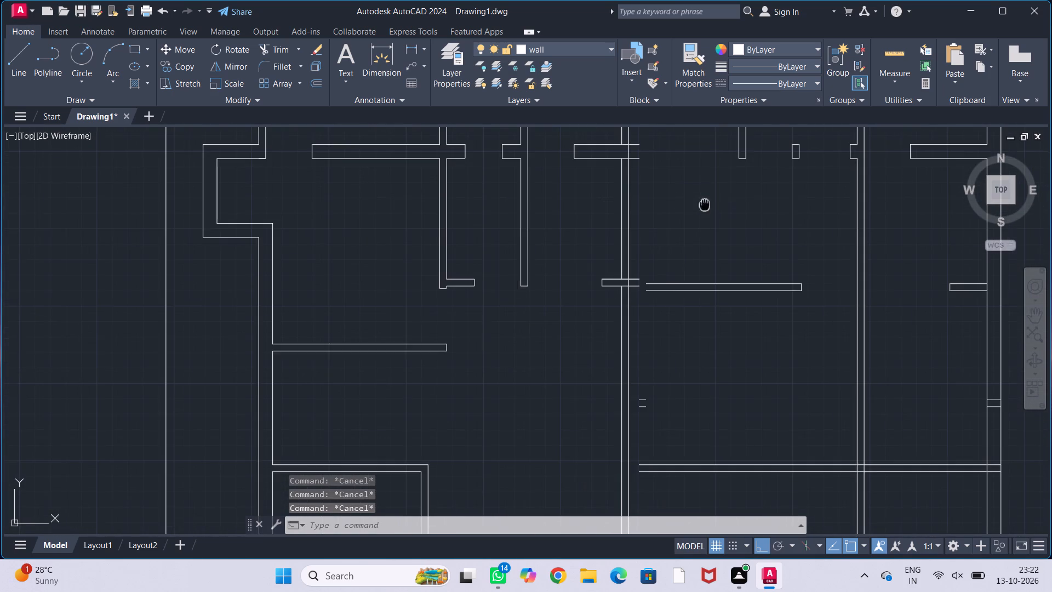
middle_click_drag(705, 209, 701, 291)
middle_click_drag(657, 234, 658, 261)
scroll(643, 237, "up", 1)
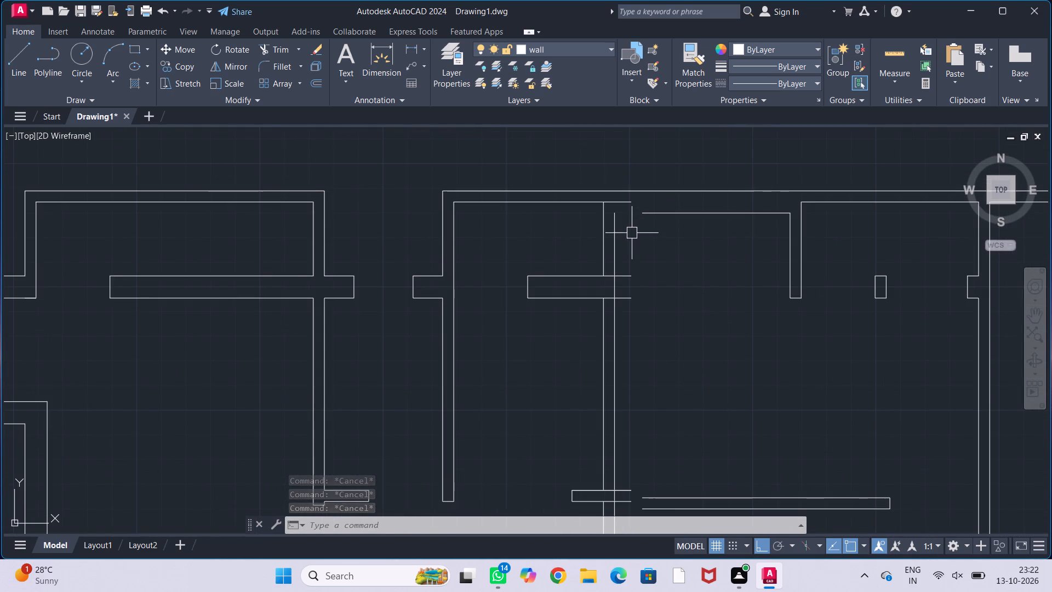
middle_click_drag(632, 230, 638, 245)
key("e")
key("x")
key("Return")
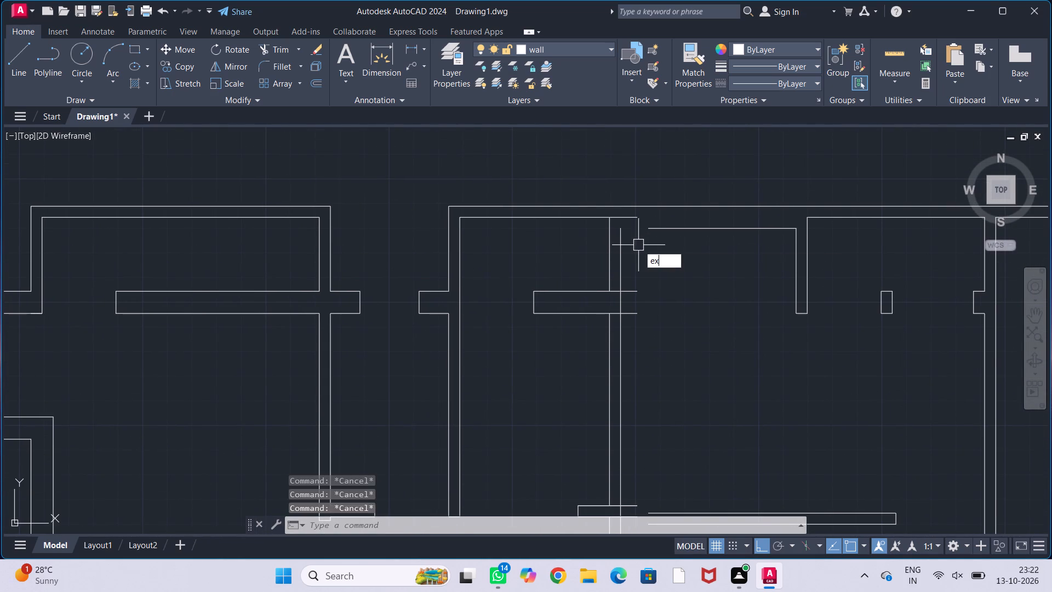
left_click(625, 238)
key("Escape")
key("Escape")
key("Escape")
key("Escape")
key("Escape")
Trim the top exterior wall's inner line between the central wall's two lines and its leftover piece just east of them.
type("tr")
key("Return")
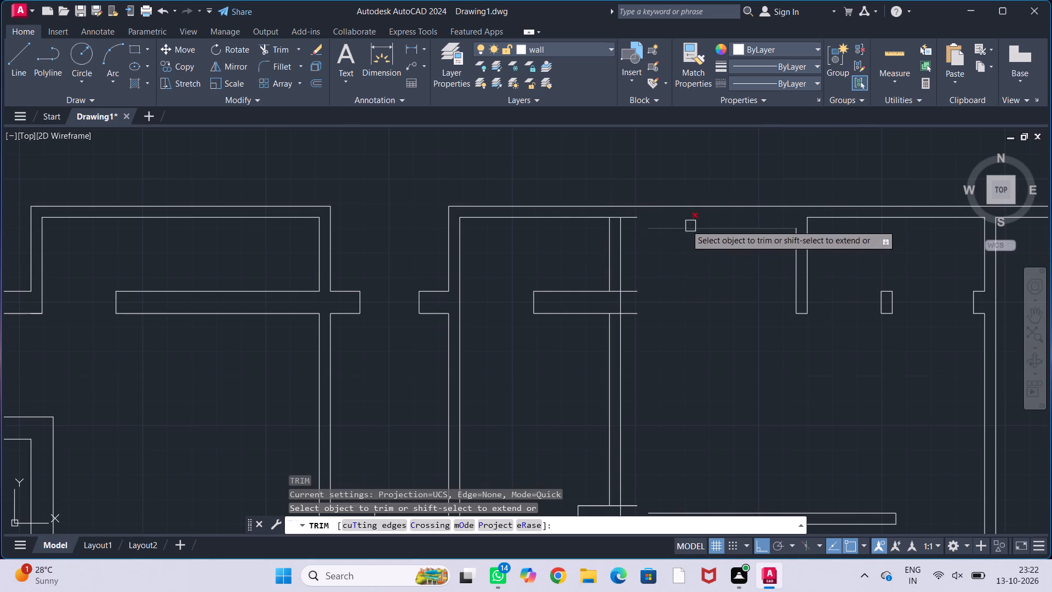
scroll(591, 227, "up", 2)
left_click(637, 208)
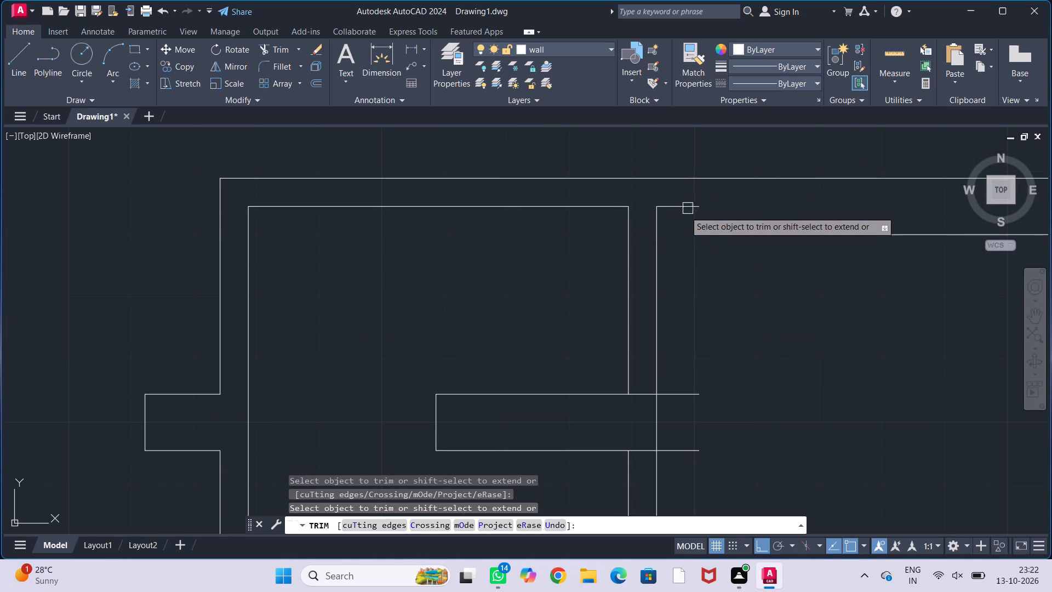
left_click(681, 208)
Trim the northern horizontal stub wall's two lines inside the central wall and where they overshoot its east side.
scroll(699, 259, "down", 2)
middle_click_drag(698, 261, 596, 214)
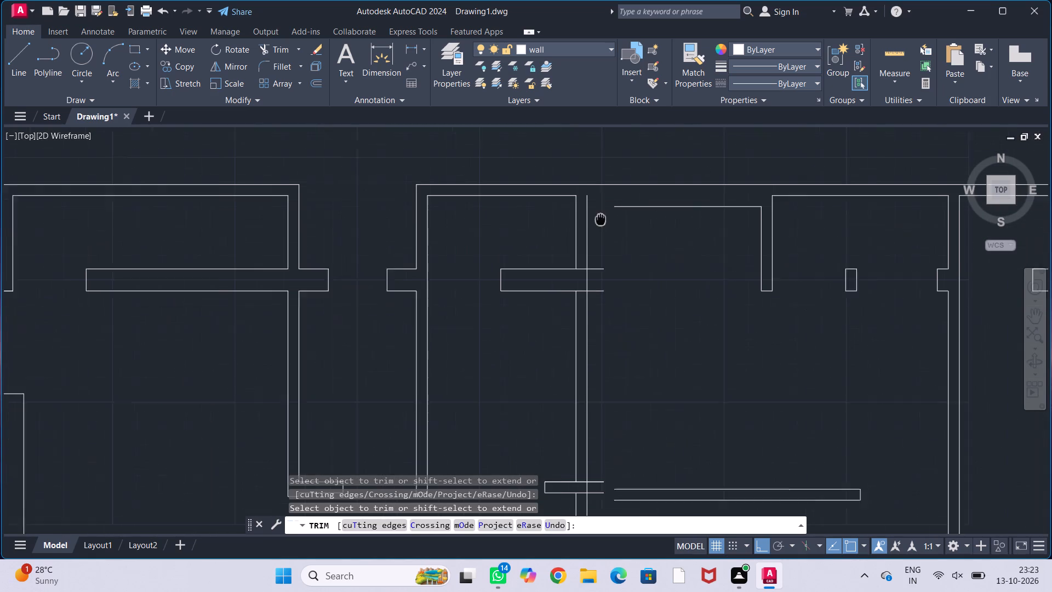
middle_click_drag(614, 220, 616, 211)
scroll(569, 278, "up", 2)
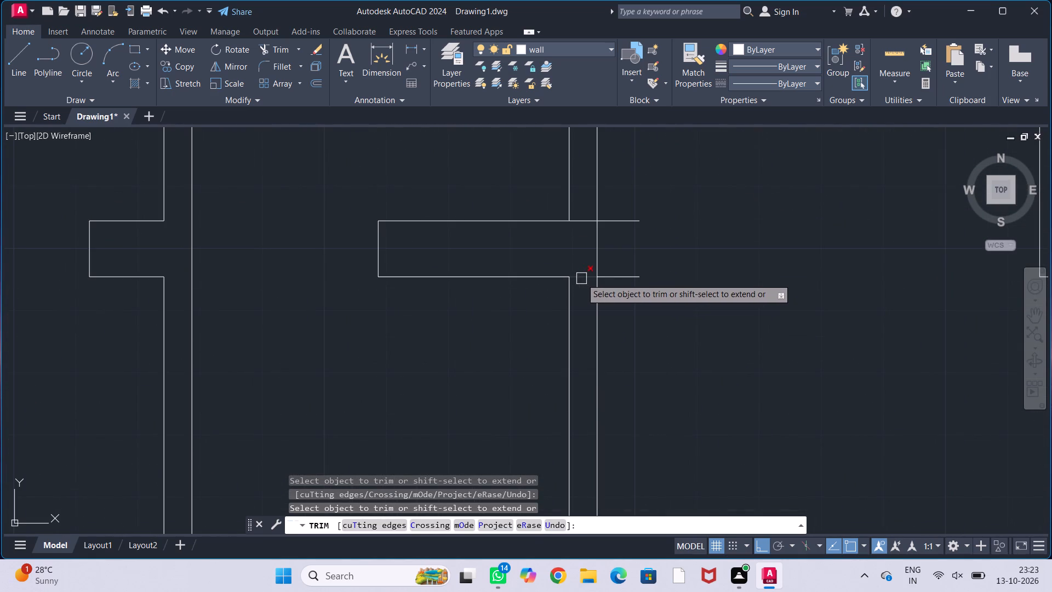
left_click(581, 278)
left_click(580, 219)
left_click_drag(615, 193, 614, 307)
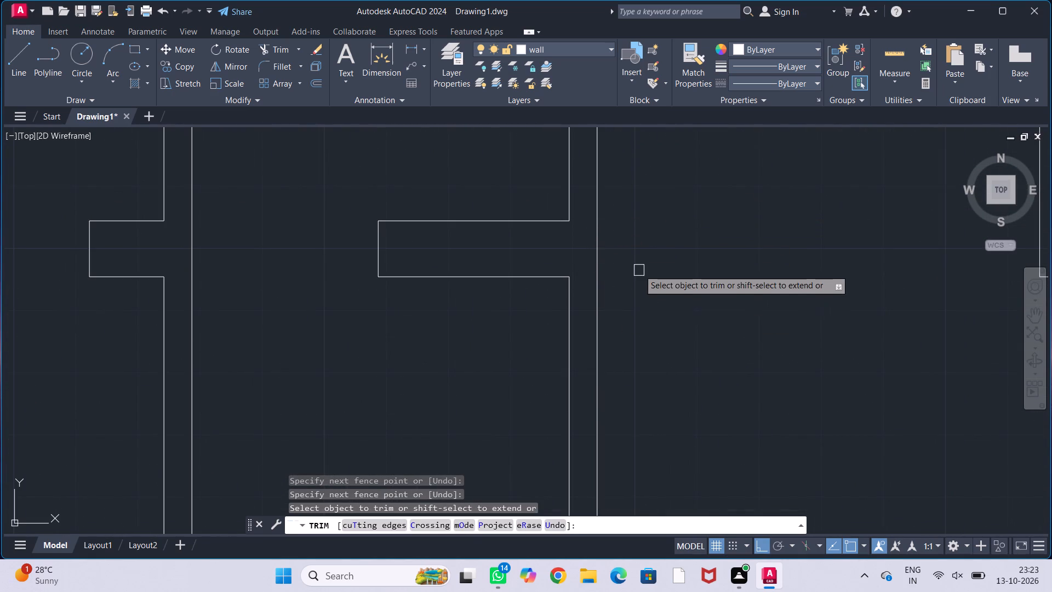
Trim the middle horizontal stub wall's two lines inside the central wall and where they overshoot its east side.
scroll(639, 270, "down", 4)
middle_click_drag(661, 305, 622, 221)
scroll(599, 263, "up", 2)
middle_click_drag(624, 297, 603, 243)
scroll(609, 255, "down", 2)
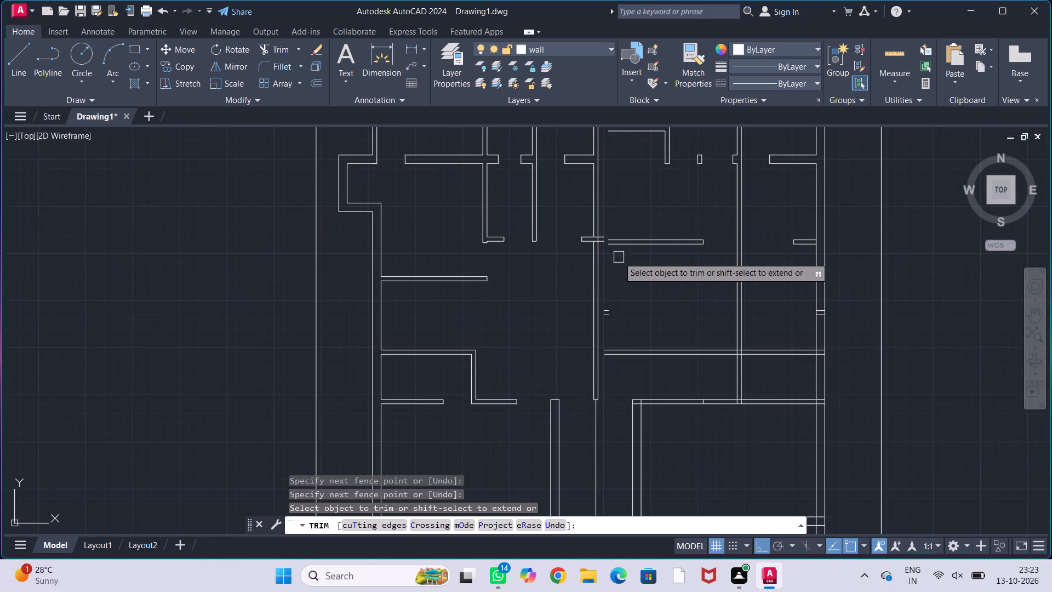
middle_click_drag(620, 258, 615, 283)
scroll(608, 277, "up", 1)
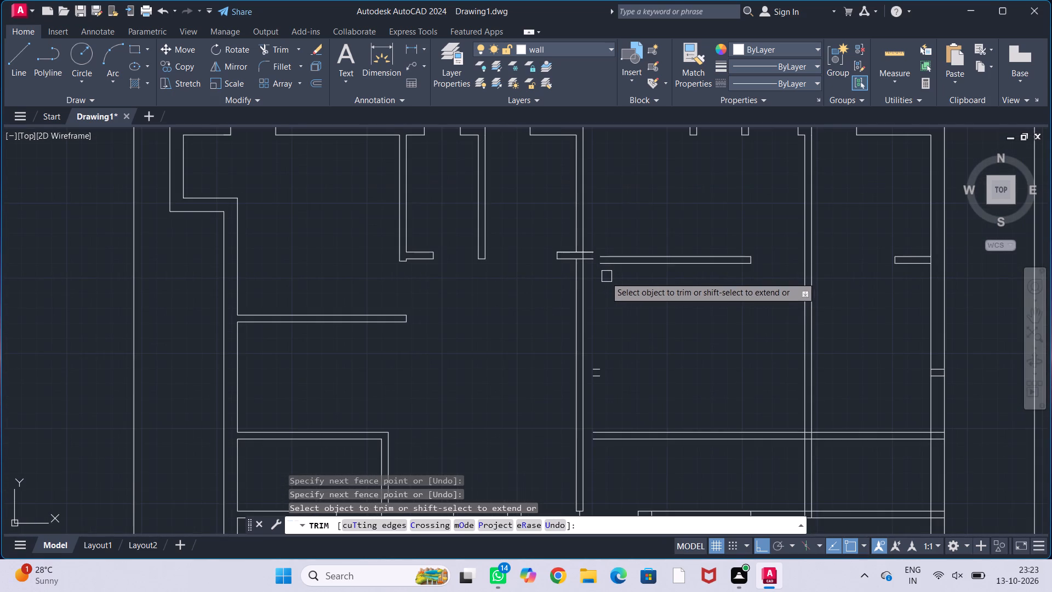
scroll(601, 280, "up", 1)
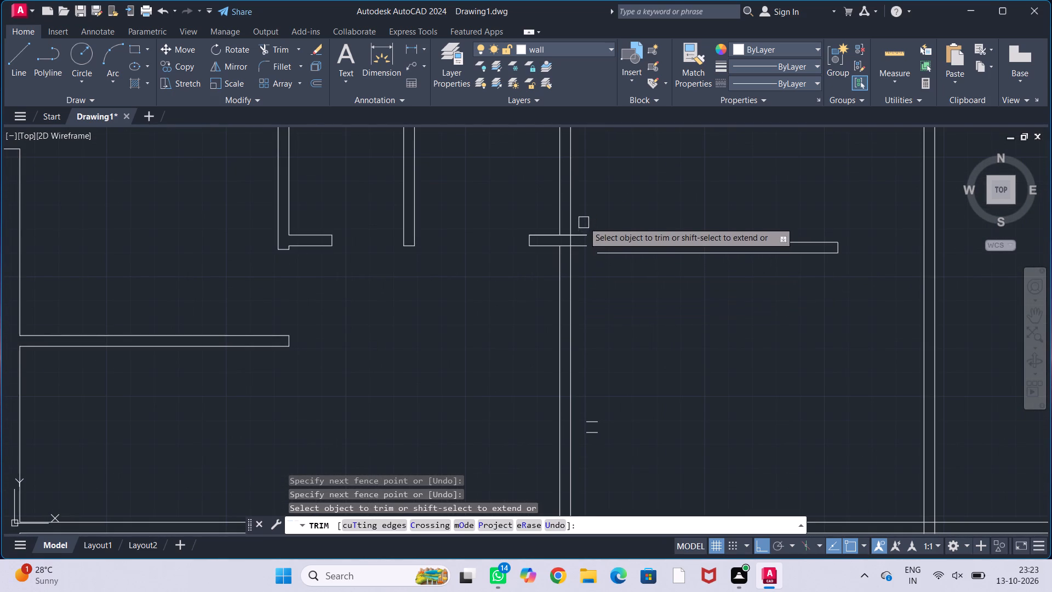
left_click_drag(584, 222, 581, 277)
scroll(561, 242, "up", 3)
left_click_drag(565, 203, 570, 300)
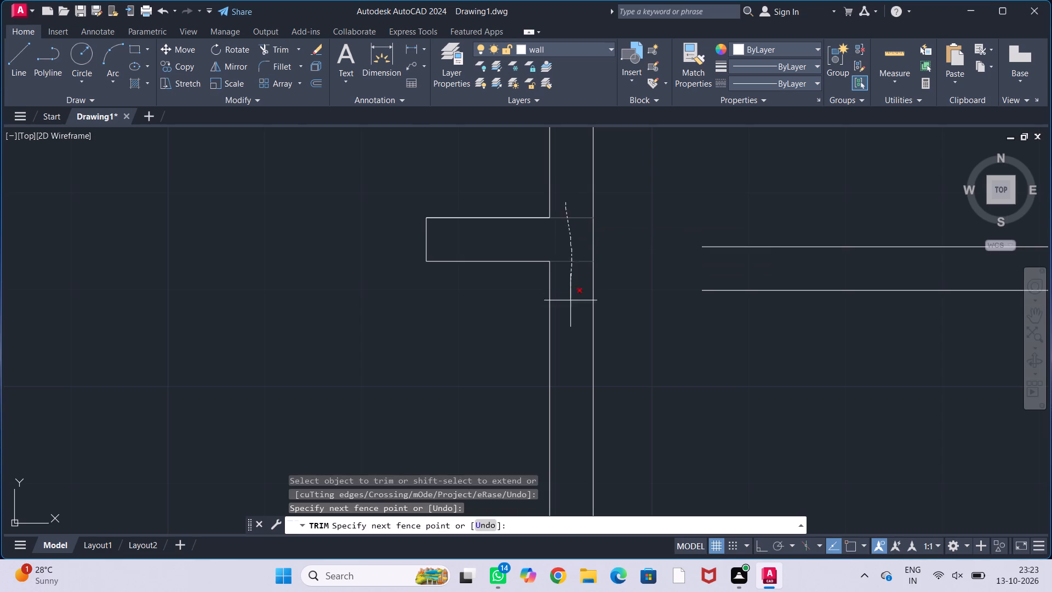
Trim away the two short leftover line pieces just east of the central wall, south of the middle stub wall.
scroll(571, 265, "down", 3)
middle_click_drag(614, 305, 612, 240)
left_click_drag(596, 356, 602, 411)
scroll(623, 338, "down", 3)
key("Escape")
key("Escape")
key("Escape")
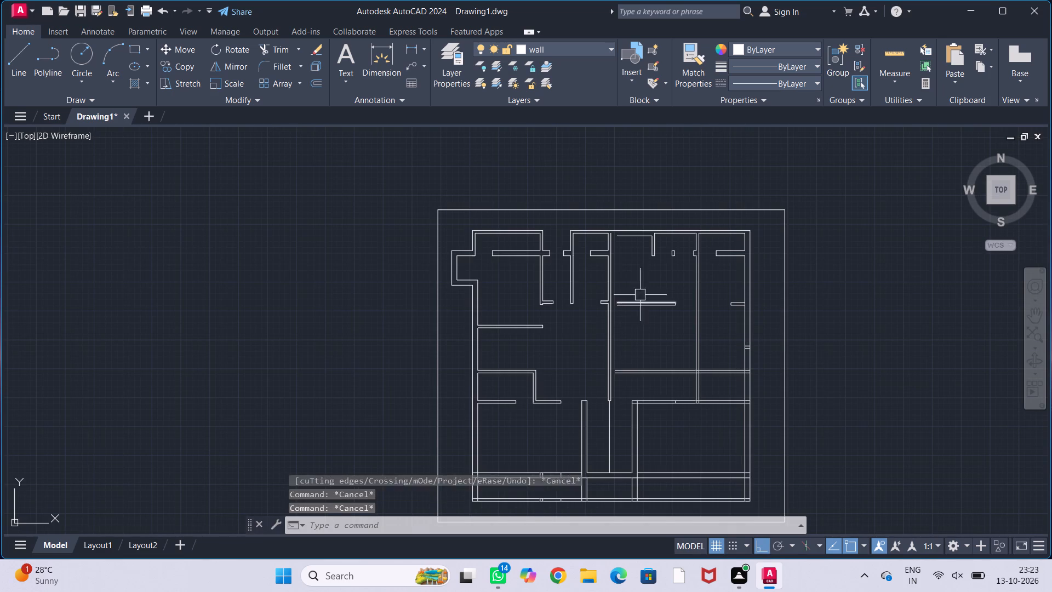
key("Escape")
key("Escape")
Extend the lines of the two horizontal walls east of the central wall west to its east line.
middle_click_drag(649, 351, 606, 294)
scroll(598, 287, "up", 1)
type("ex")
key("Return")
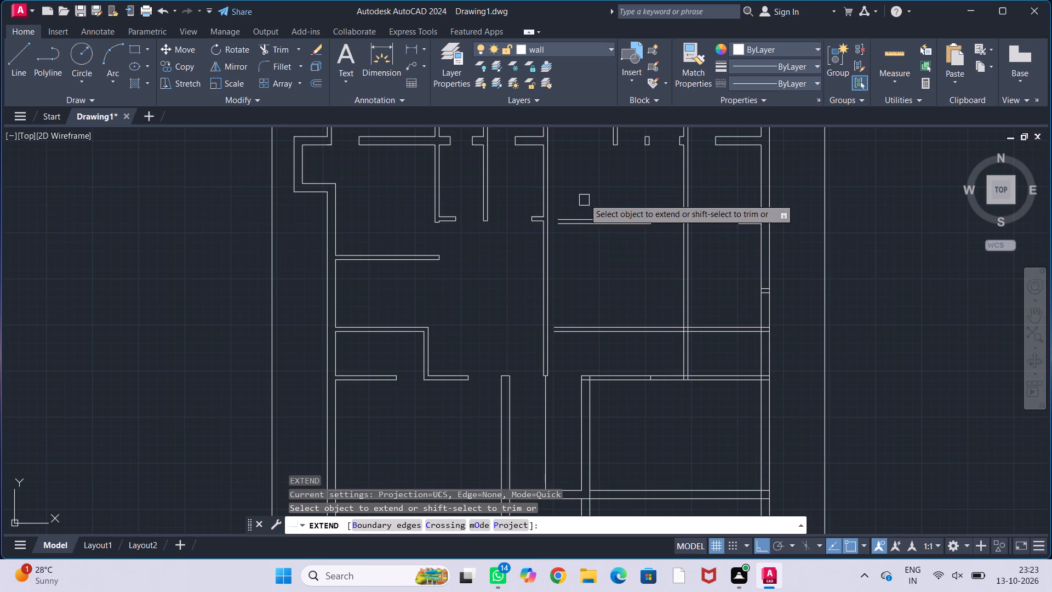
left_click_drag(584, 196, 588, 257)
left_click_drag(587, 300, 591, 348)
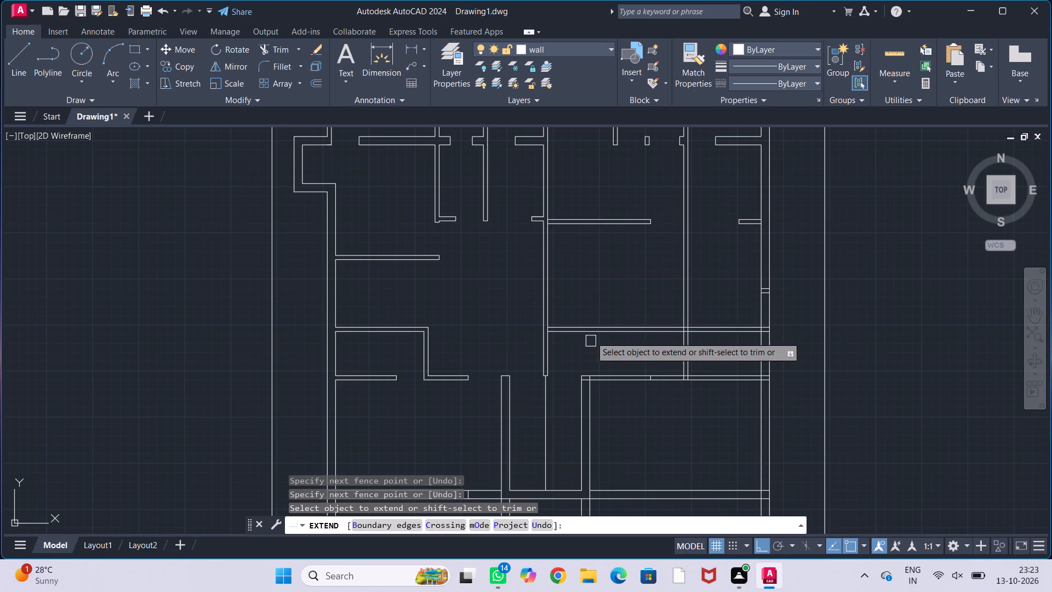
key("Escape")
key("Escape")
key("Escape")
key("Escape")
Stretch the west end of the short horizontal line below the top exterior wall to the central wall's east line.
middle_click_drag(588, 249, 586, 335)
scroll(566, 242, "up", 1)
middle_click_drag(568, 238, 569, 313)
scroll(536, 244, "up", 2)
left_click(568, 257)
left_click(563, 256)
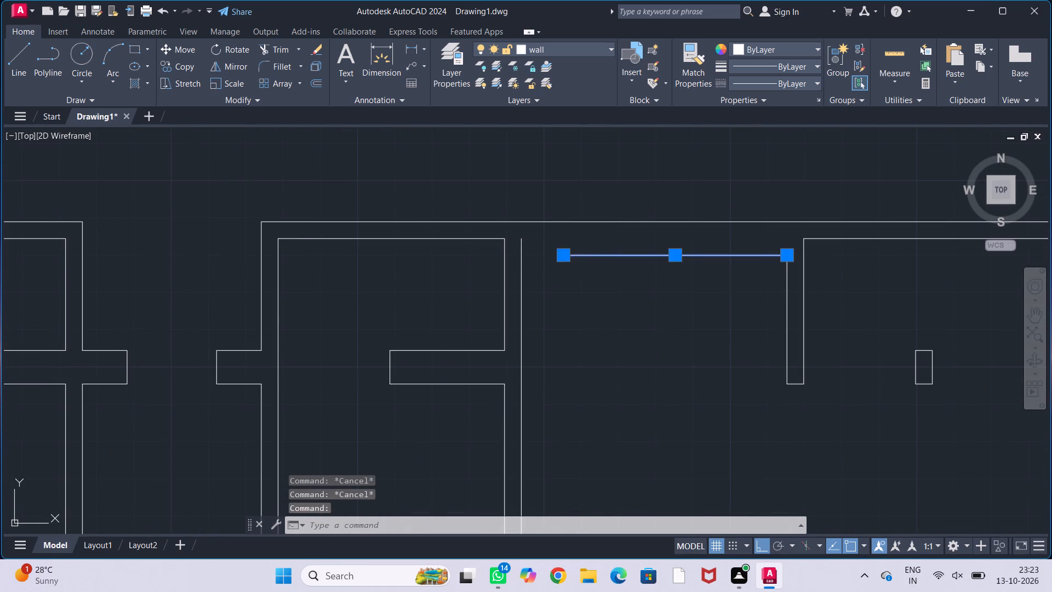
left_click(522, 256)
key("Escape")
key("Escape")
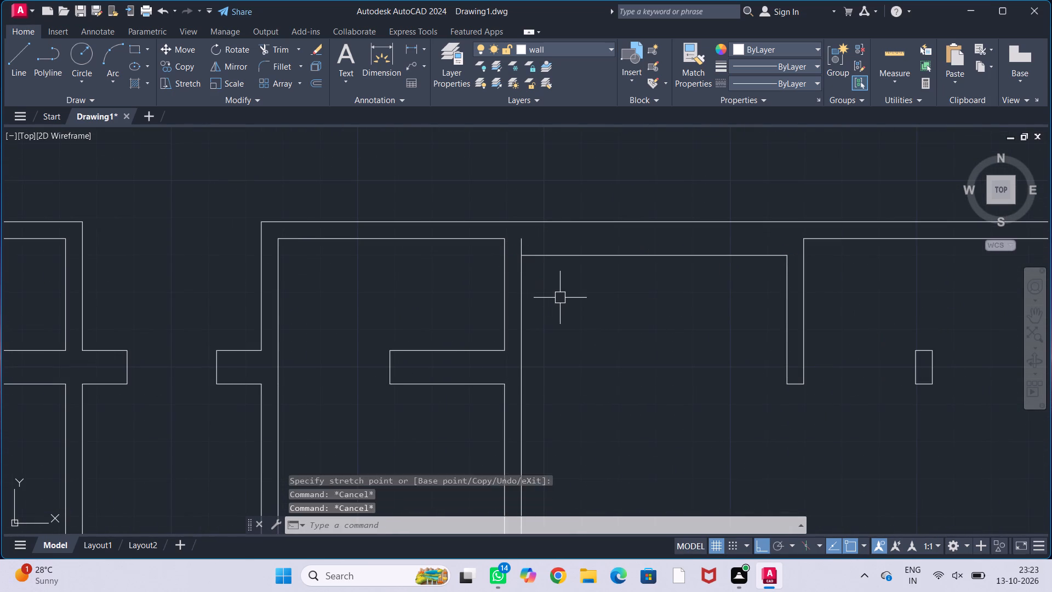
key("Escape")
Trim the central wall's east line where it projects above the short horizontal line near the top exterior wall.
key("t")
key("r")
key("Return")
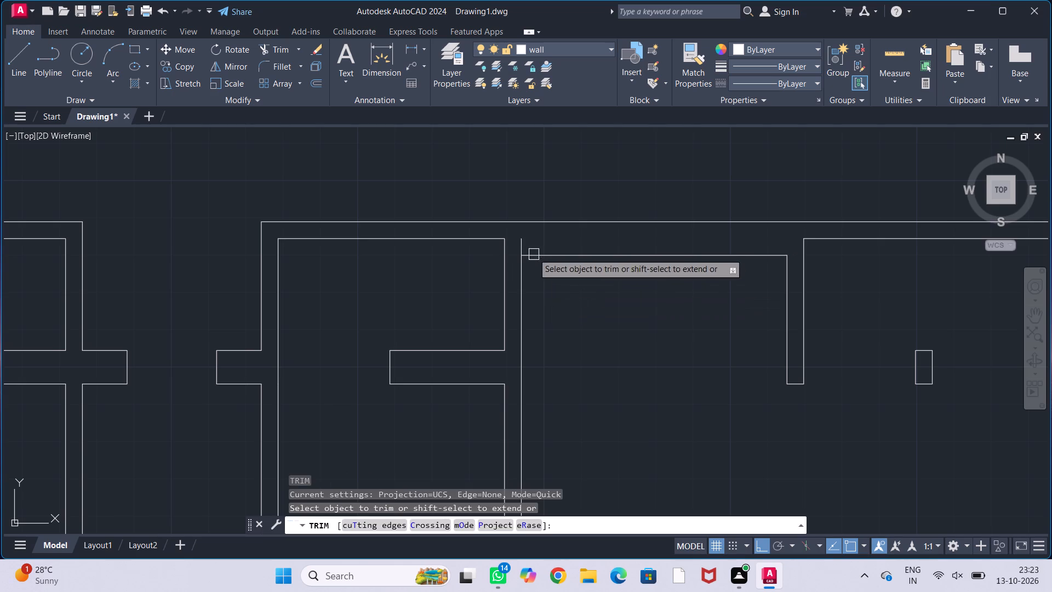
left_click(524, 243)
key("Escape")
key("Escape")
key("Escape")
key("Escape")
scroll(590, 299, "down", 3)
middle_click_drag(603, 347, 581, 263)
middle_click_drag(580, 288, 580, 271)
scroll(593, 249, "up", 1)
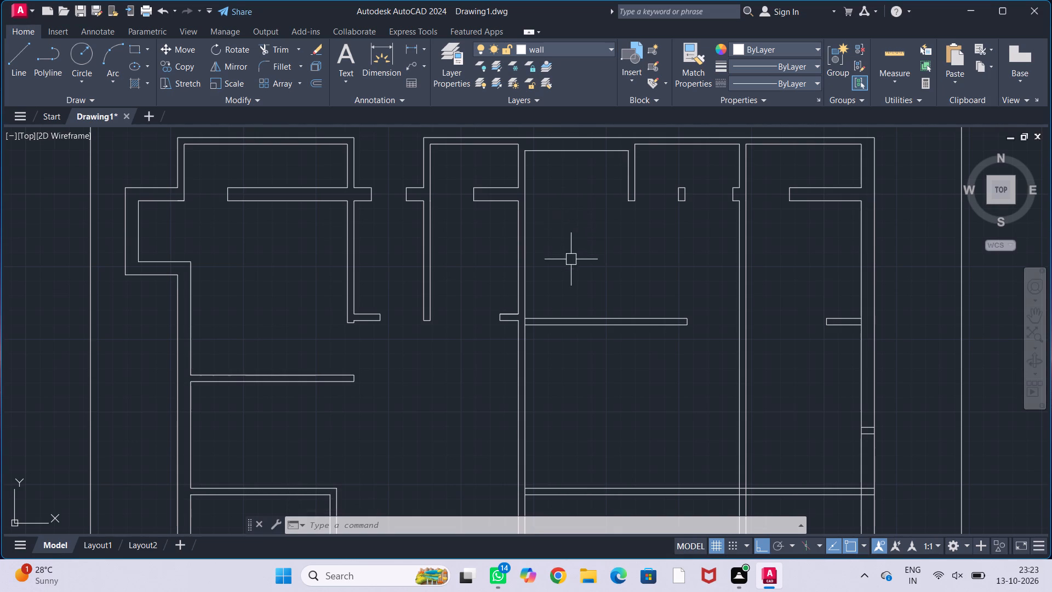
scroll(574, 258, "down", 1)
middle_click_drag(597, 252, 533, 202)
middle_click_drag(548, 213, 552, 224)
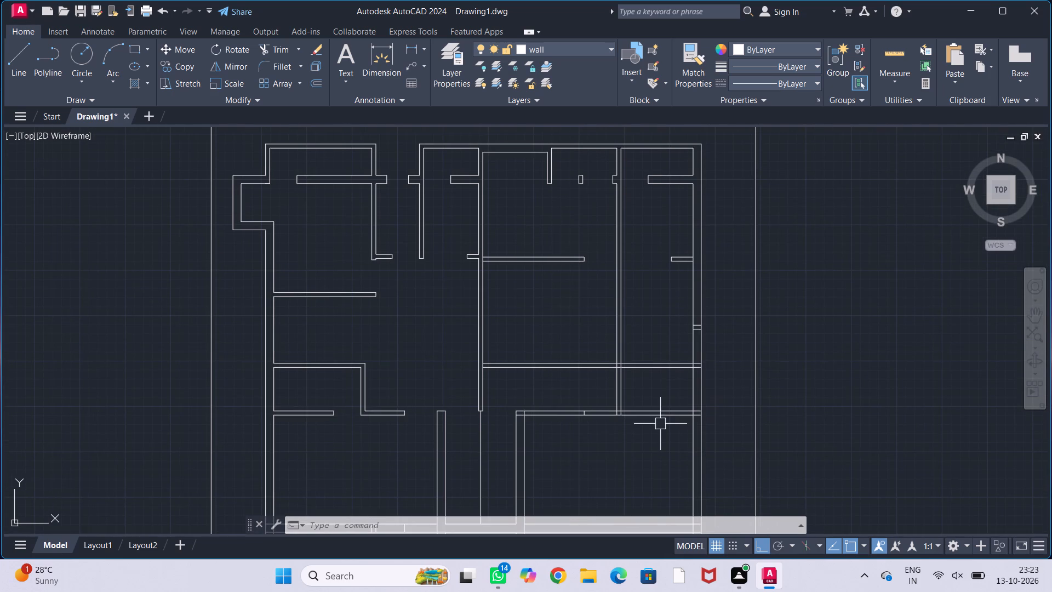
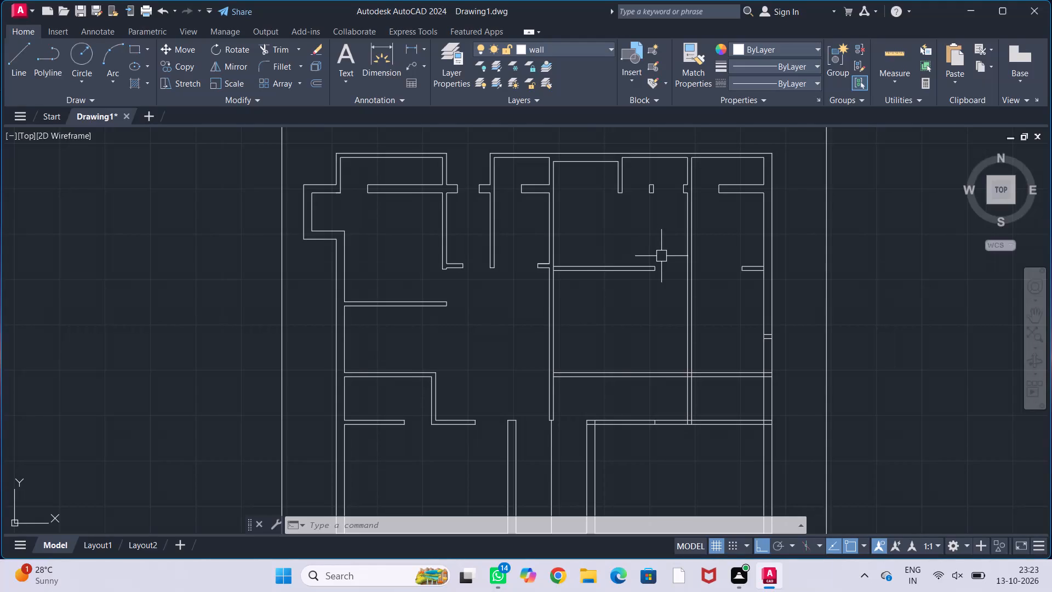
Review the floor plan's wall layout, focusing on the upper rooms and wall junctions east of the central vertical wall.
middle_click_drag(627, 296, 629, 291)
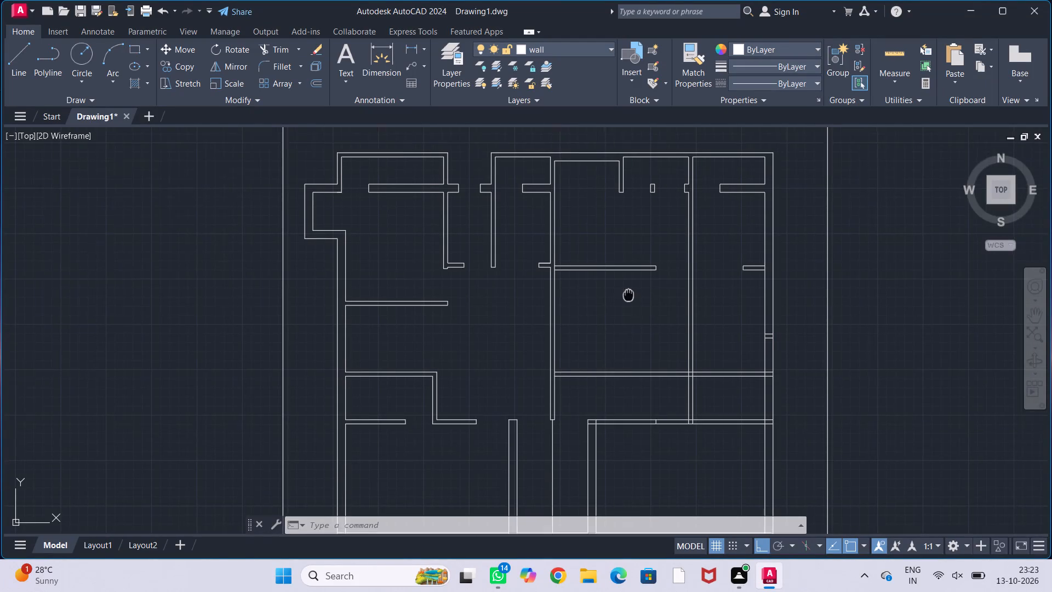
middle_click_drag(629, 291, 628, 261)
scroll(614, 277, "down", 1)
middle_click_drag(616, 277, 597, 298)
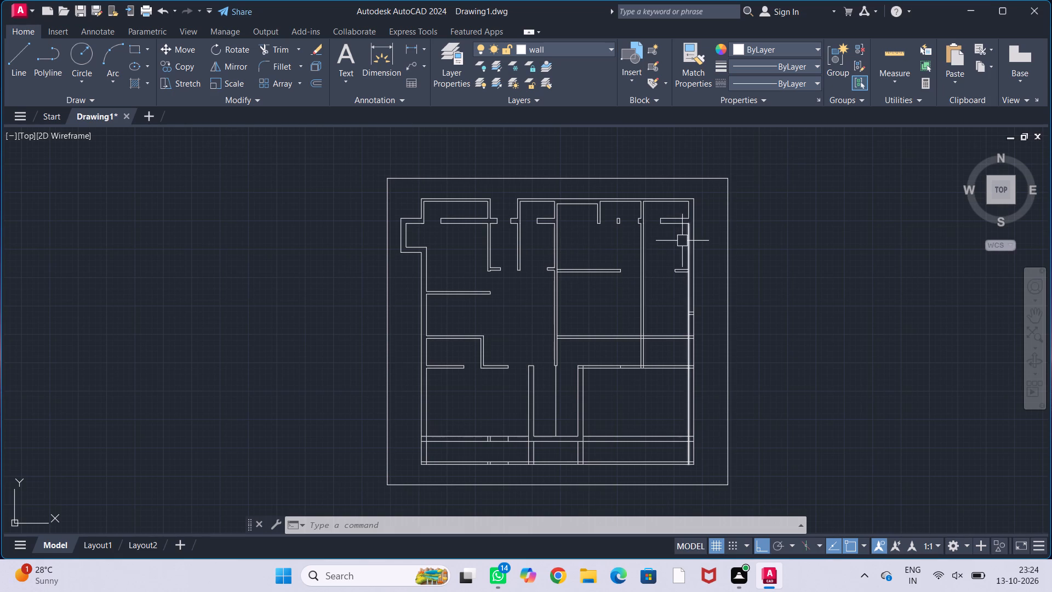
middle_click_drag(650, 247, 705, 271)
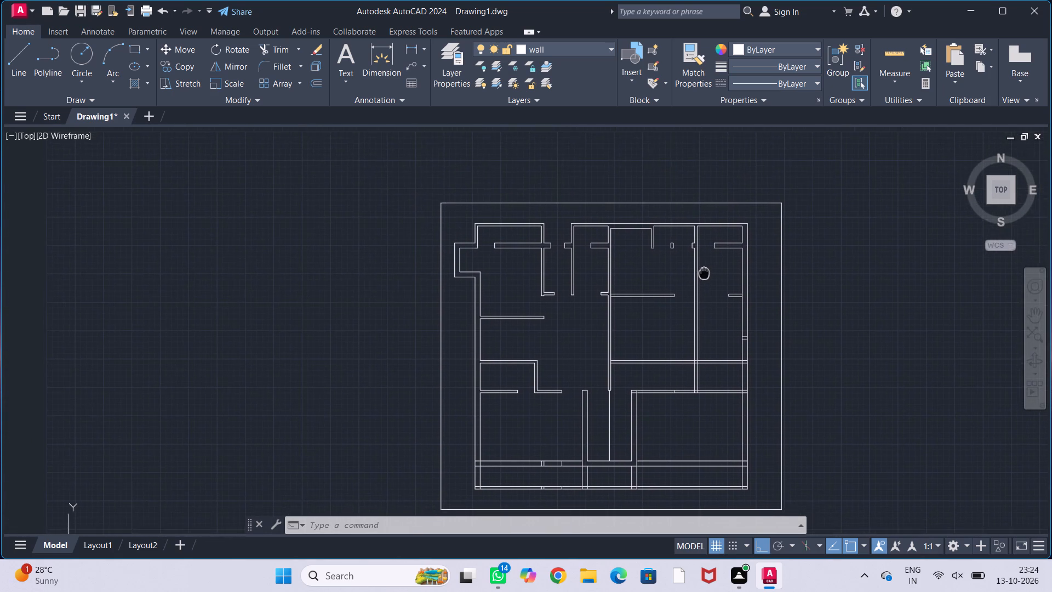
middle_click_drag(705, 271, 699, 280)
scroll(592, 263, "up", 1)
middle_click_drag(694, 248, 654, 244)
scroll(649, 255, "up", 1)
middle_click_drag(647, 259, 646, 282)
scroll(639, 282, "down", 1)
middle_click_drag(639, 295, 643, 255)
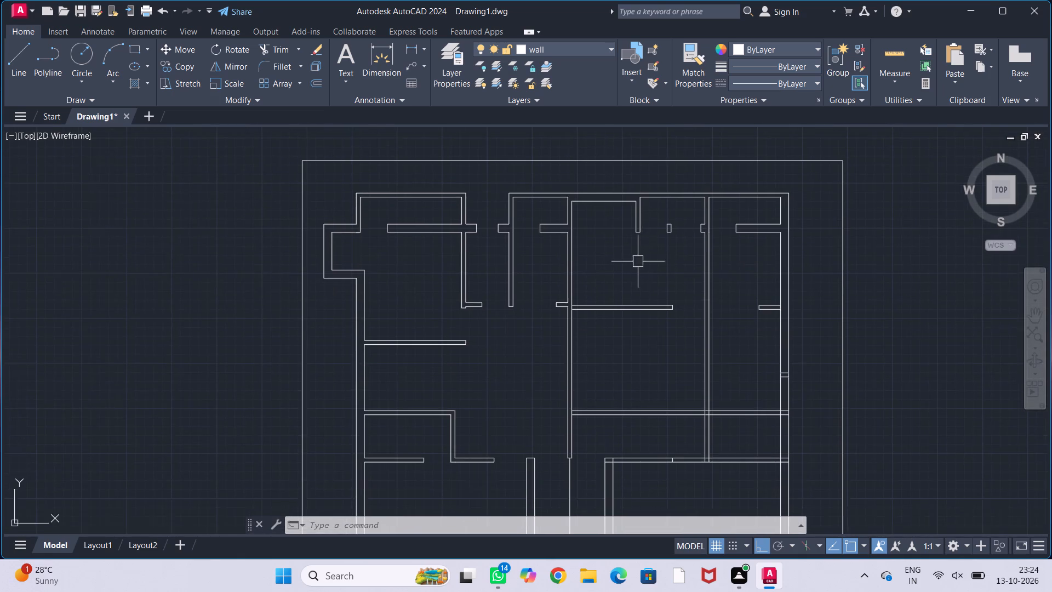
scroll(638, 261, "up", 1)
middle_click_drag(639, 260, 636, 292)
scroll(634, 283, "down", 1)
middle_click_drag(633, 297, 635, 288)
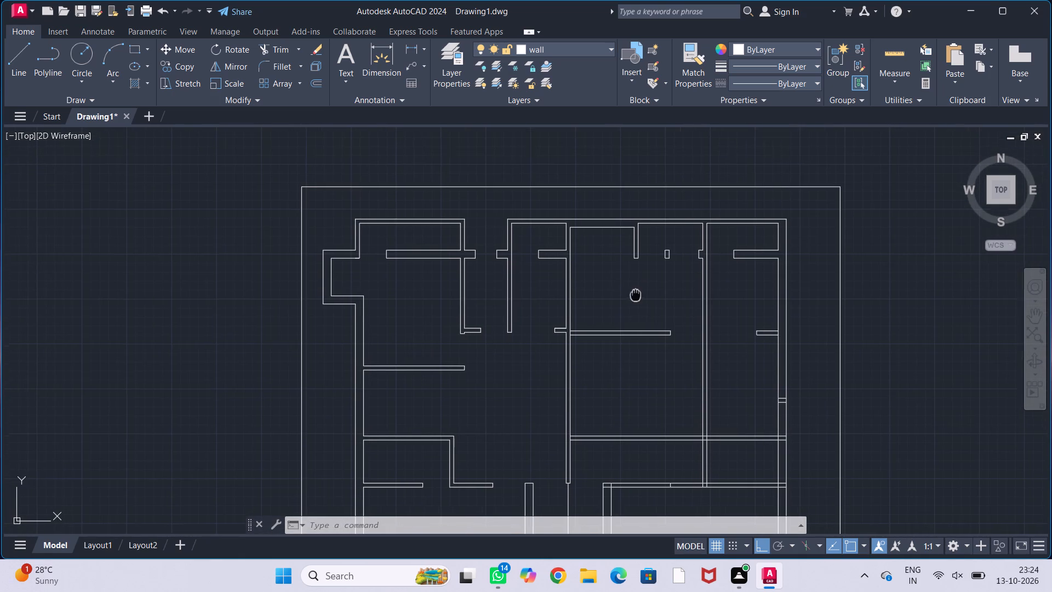
middle_click_drag(635, 288, 633, 283)
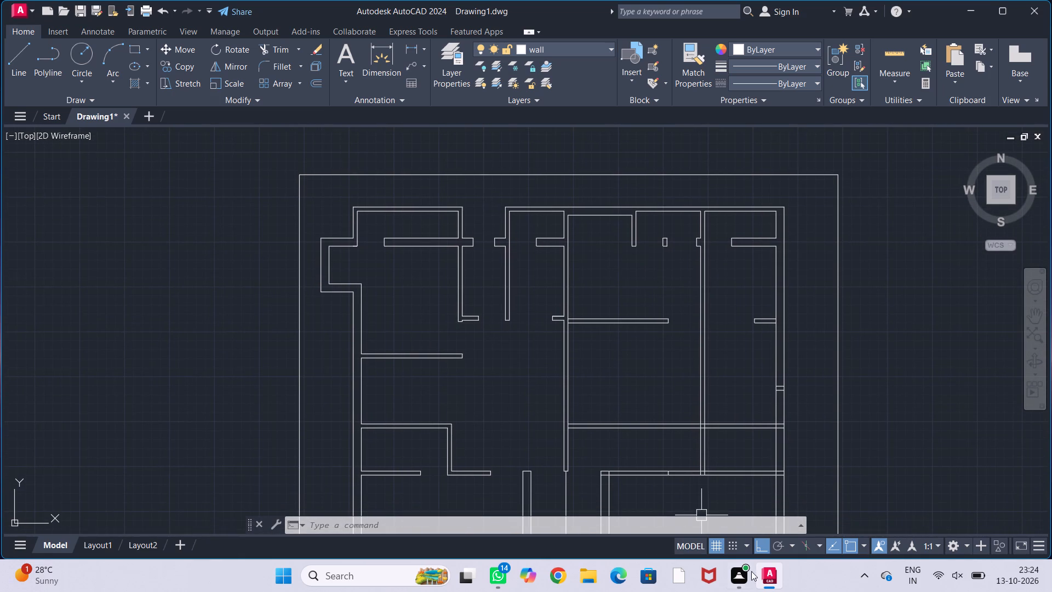
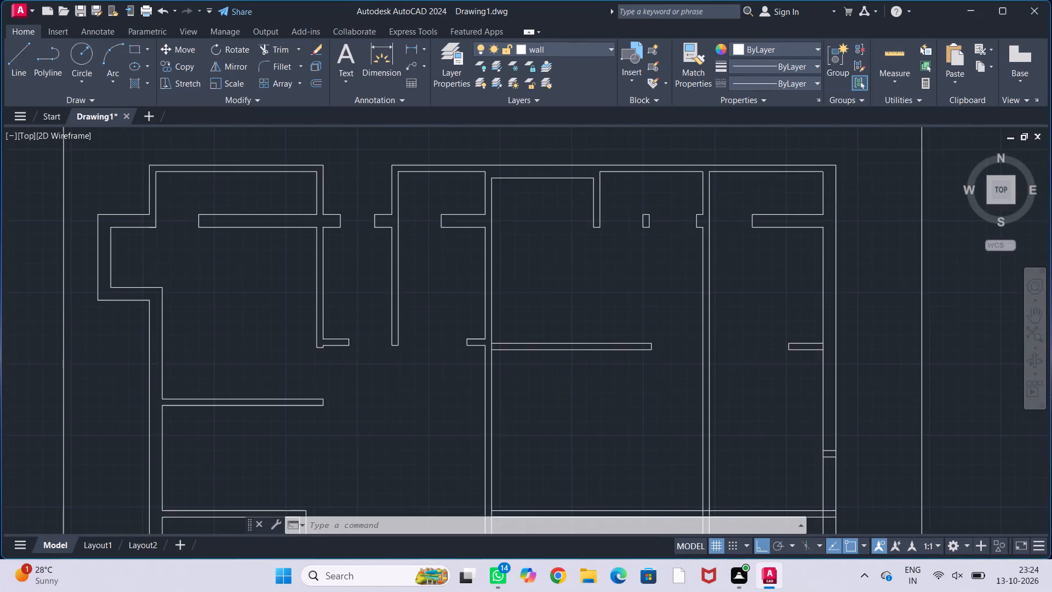
Review the floor plan from the upper rooms down to the narrow stairwell between the lower rooms.
middle_click_drag(605, 311, 640, 380)
scroll(647, 347, "down", 1)
middle_click_drag(650, 357, 649, 321)
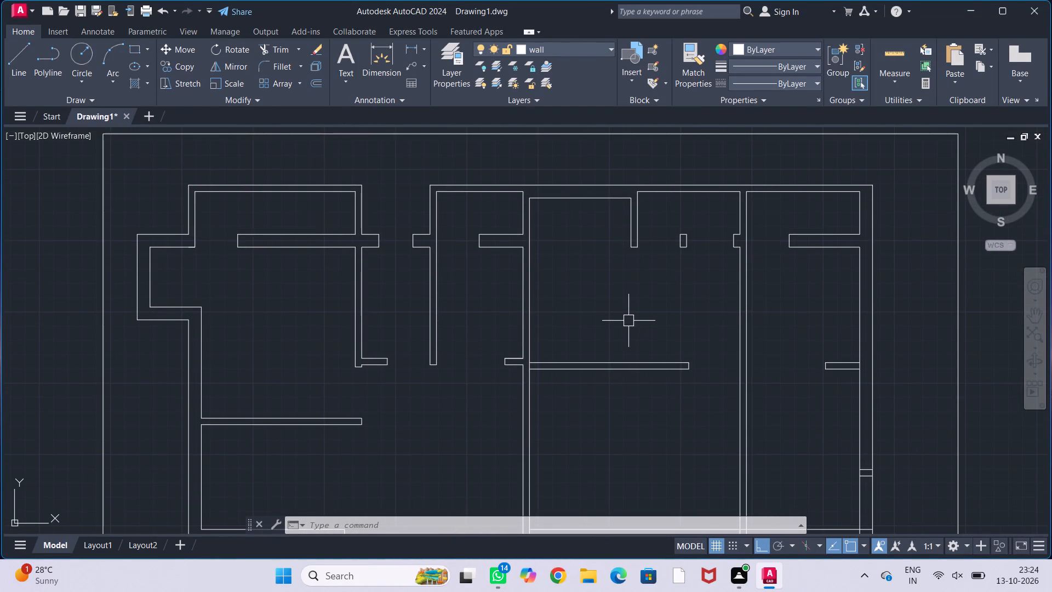
middle_click_drag(632, 339, 641, 305)
scroll(648, 288, "down", 1)
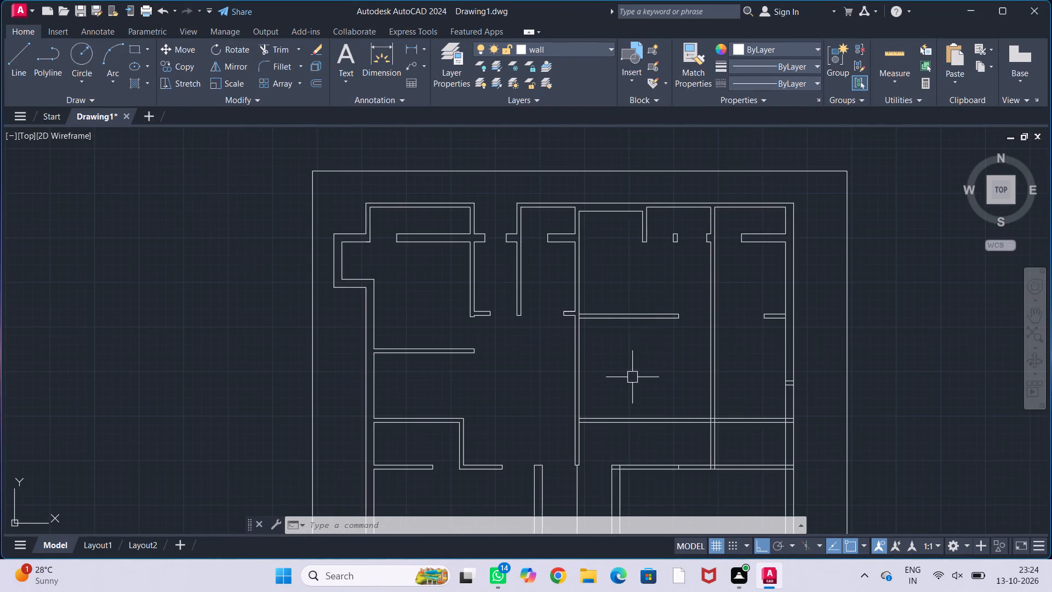
middle_click_drag(632, 379, 645, 277)
middle_click_drag(651, 340, 650, 272)
middle_click_drag(601, 324, 607, 283)
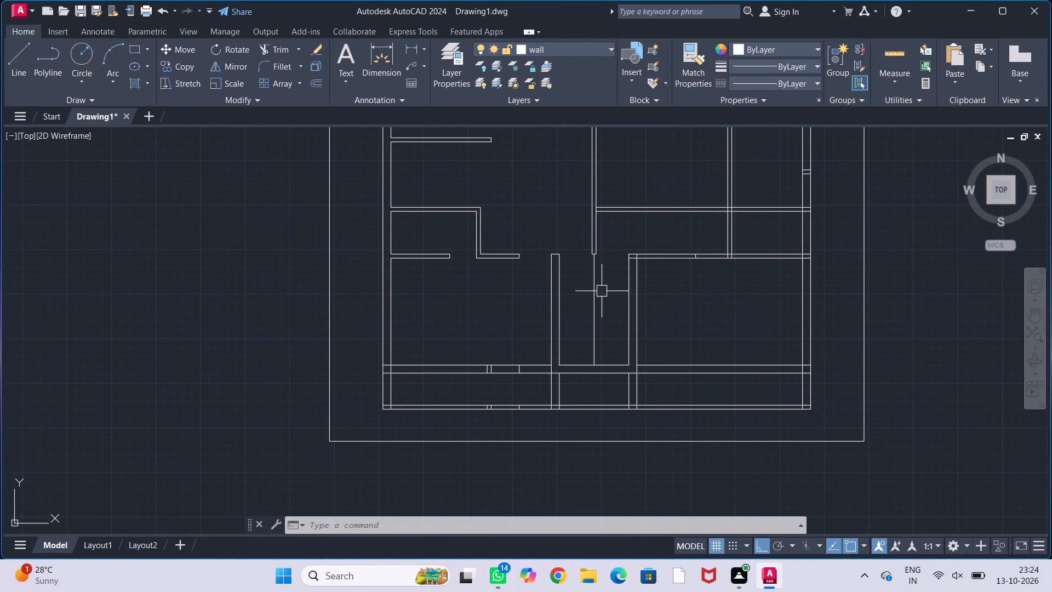
middle_click_drag(604, 297, 621, 297)
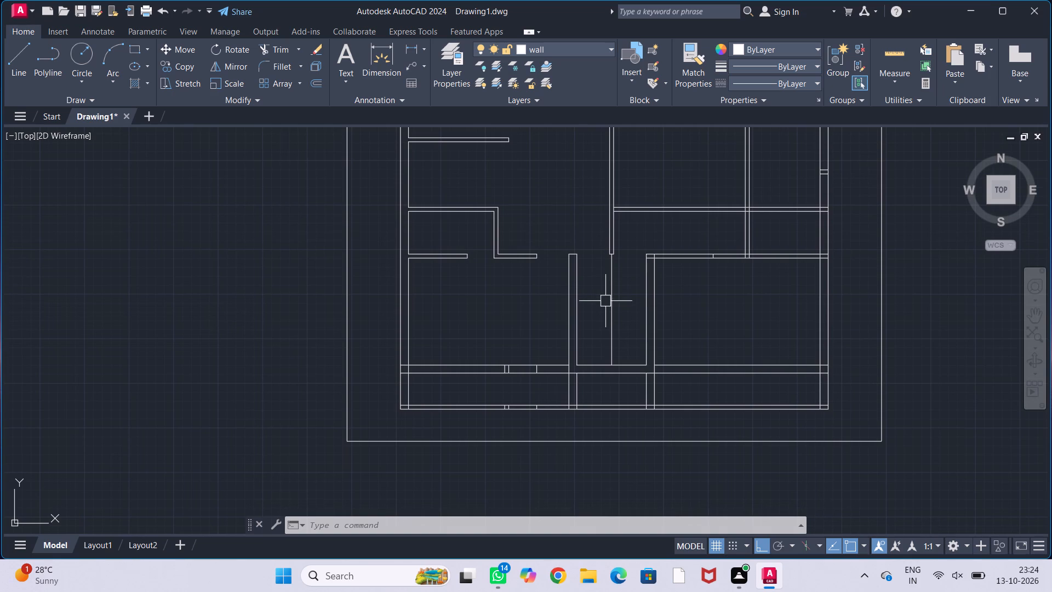
middle_click_drag(605, 301, 593, 289)
middle_click_drag(618, 325, 585, 301)
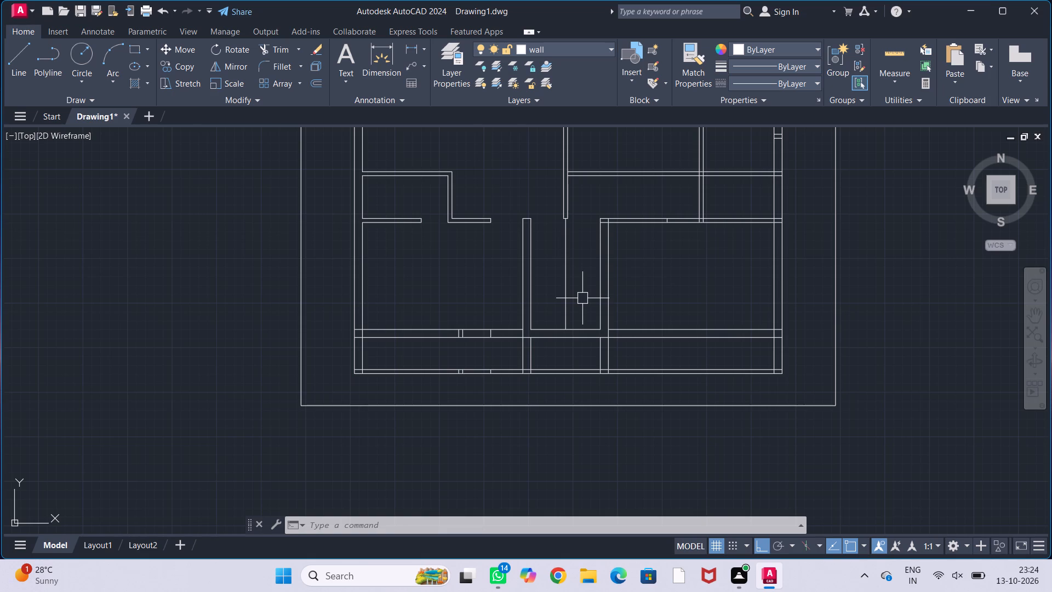
Offset the stairwell's bottom edge line upward nine times in succession at 11" spacing to form the stair treads.
middle_click_drag(593, 288, 589, 256)
scroll(572, 263, "up", 1)
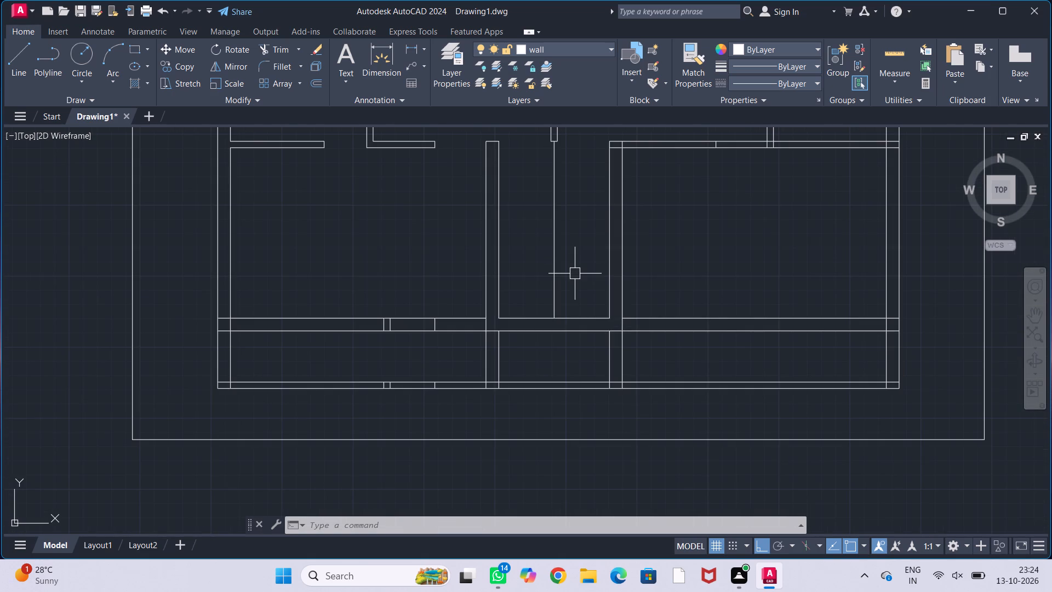
type("off")
key("Return")
type("11")
key("shift+quotedbl")
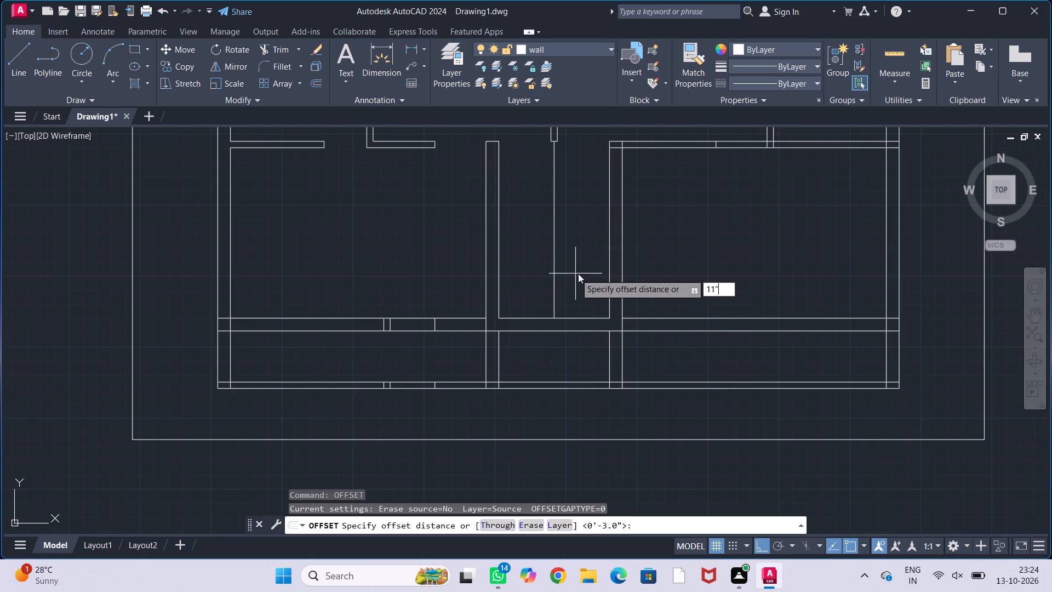
key("Return")
left_click(582, 315)
left_click(582, 300)
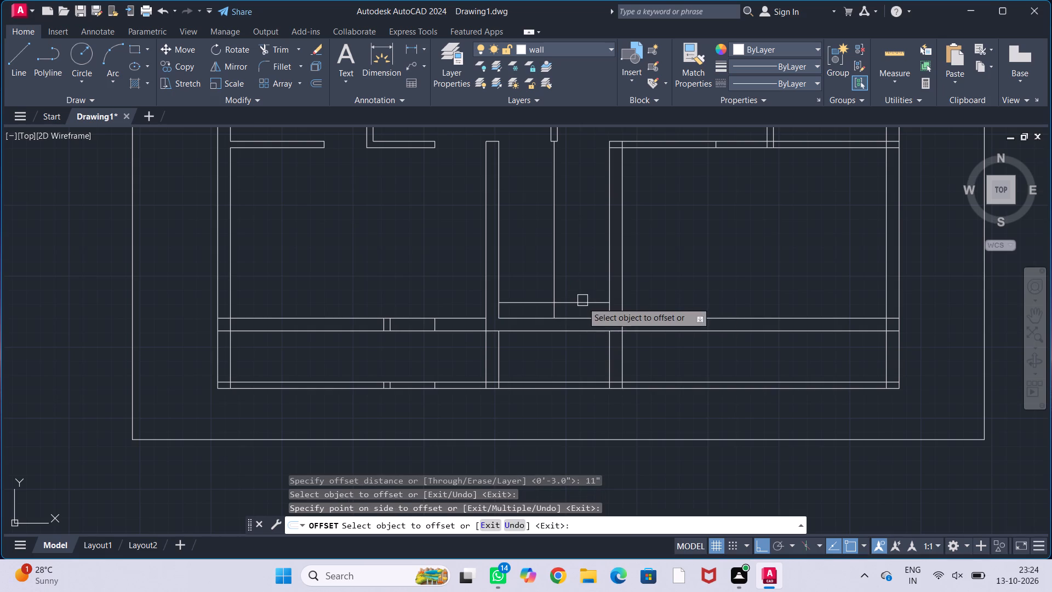
left_click(584, 305)
left_click(584, 276)
left_click(588, 286)
left_click(586, 257)
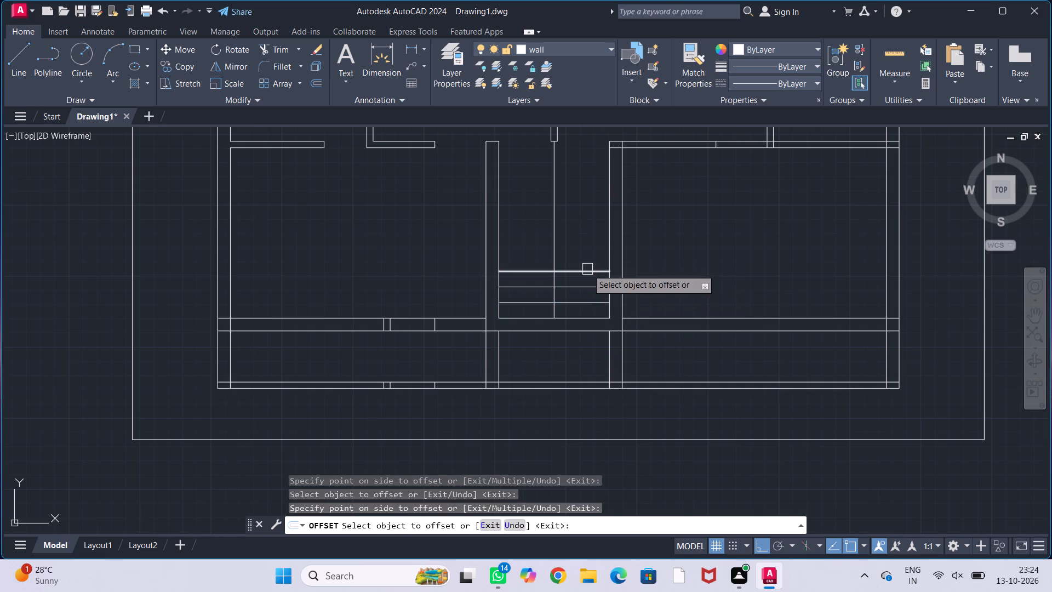
left_click(587, 269)
left_click(588, 238)
left_click(589, 254)
left_click(587, 223)
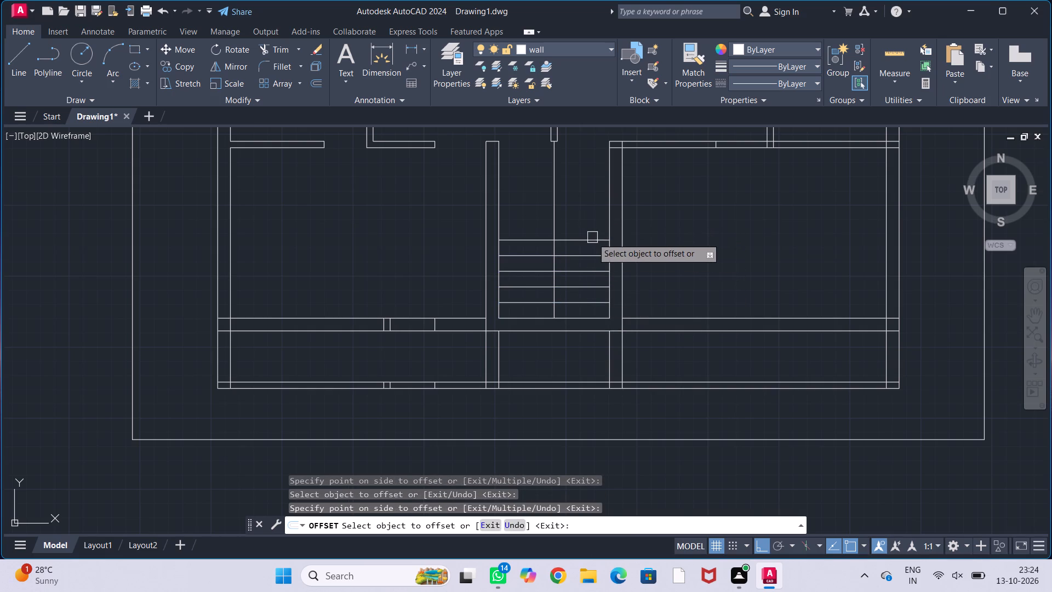
left_click(593, 240)
left_click(587, 214)
left_click(589, 225)
left_click(590, 197)
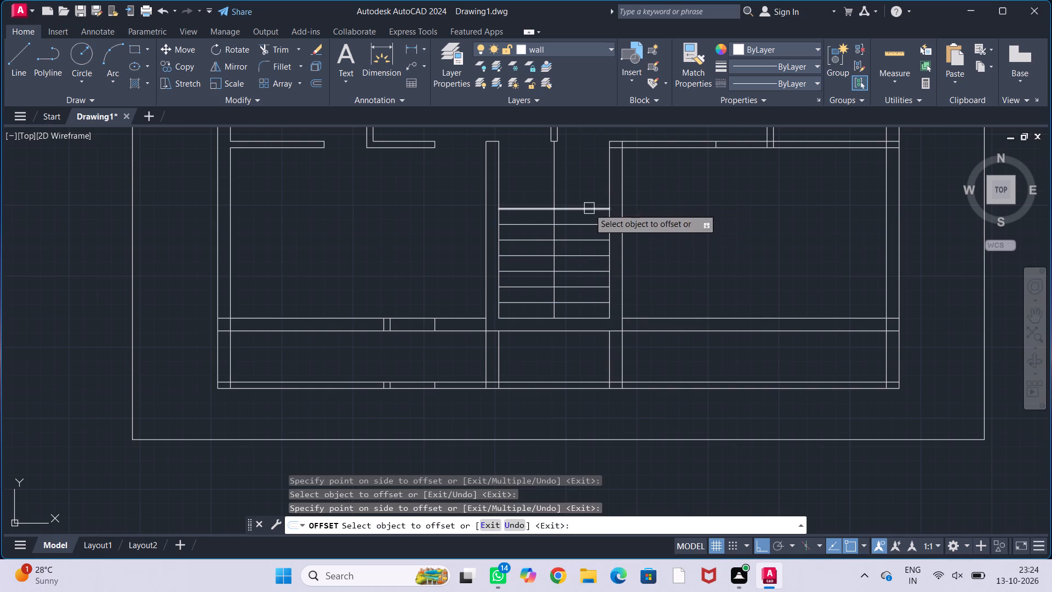
left_click(589, 208)
left_click(587, 183)
left_click(590, 193)
left_click(590, 168)
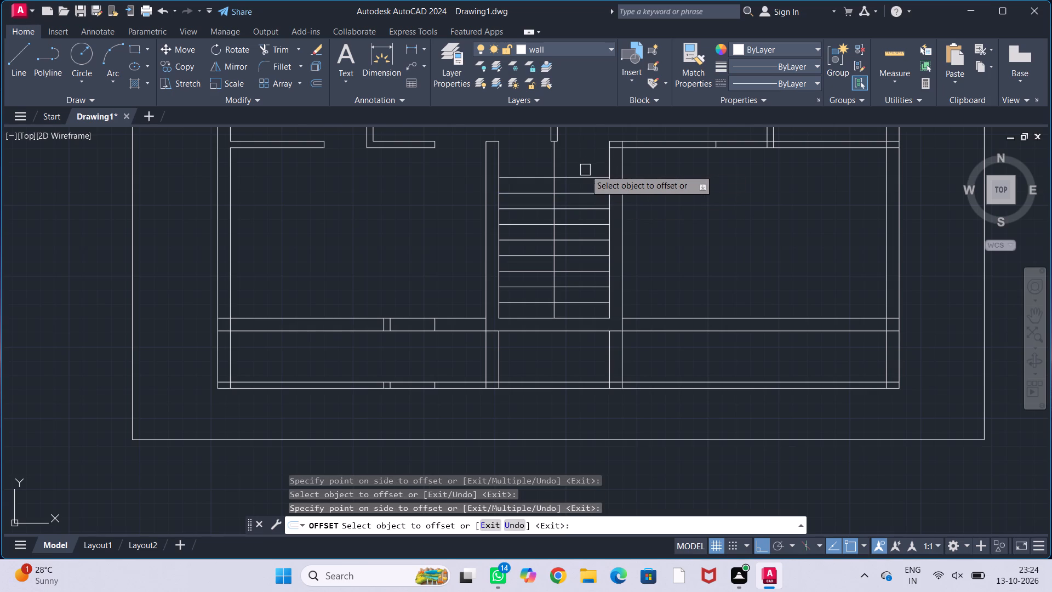
key("Escape")
key("Escape")
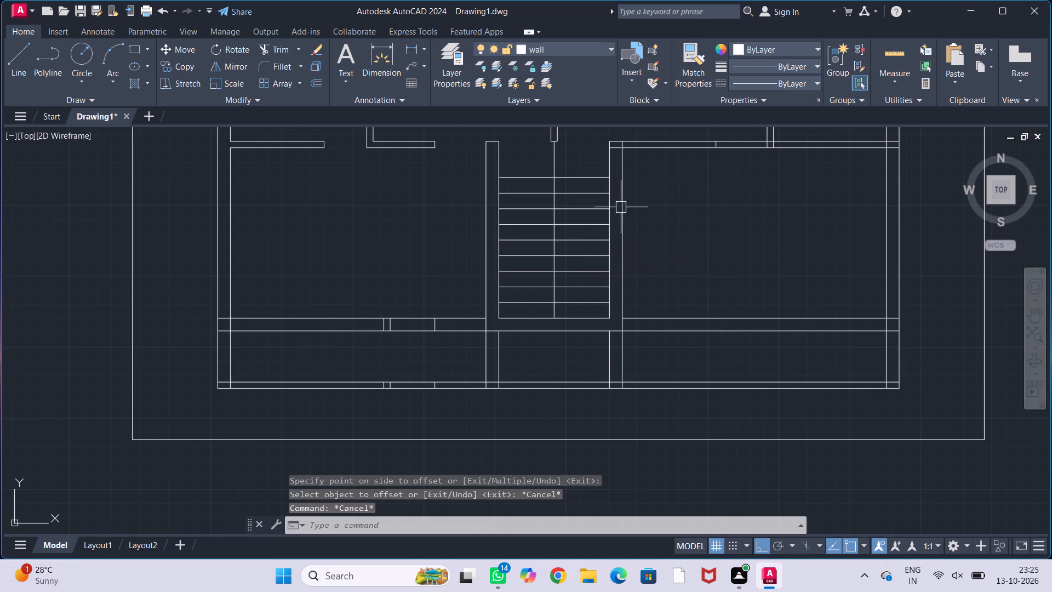
key("Escape")
key("Escape")
key("Escape")
key("Escape")
Shorten the stairwell's vertical centre line so its upper end meets the topmost tread line.
middle_click_drag(691, 197, 711, 232)
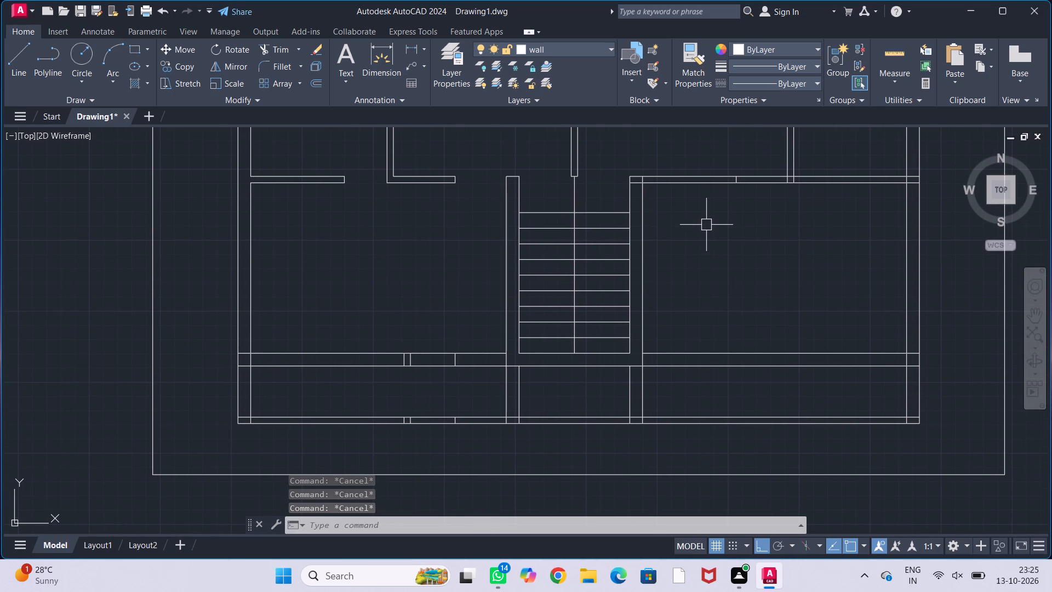
middle_click_drag(706, 225, 684, 210)
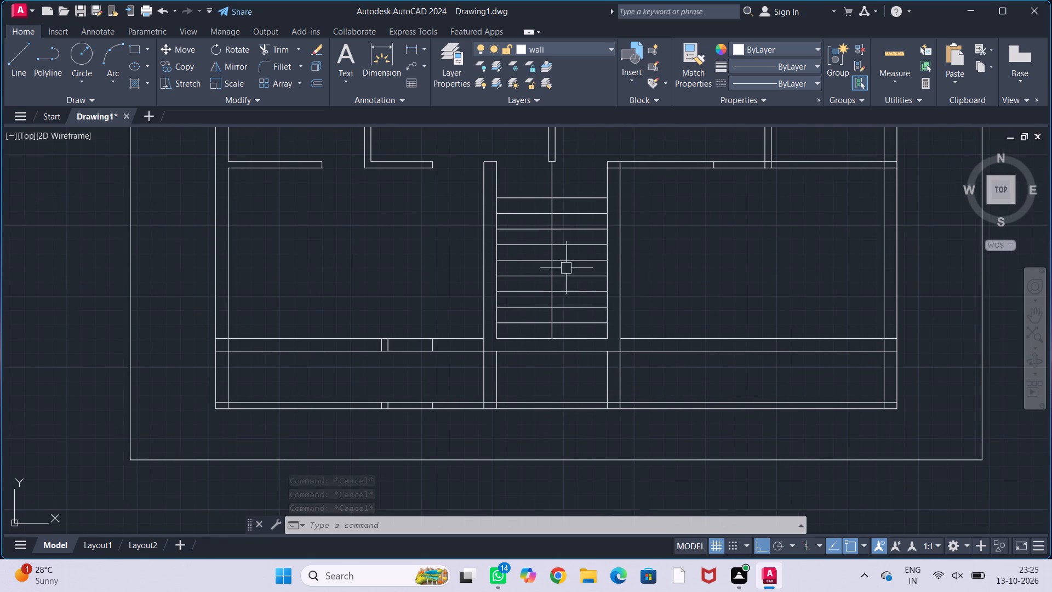
left_click(548, 182)
left_click(552, 163)
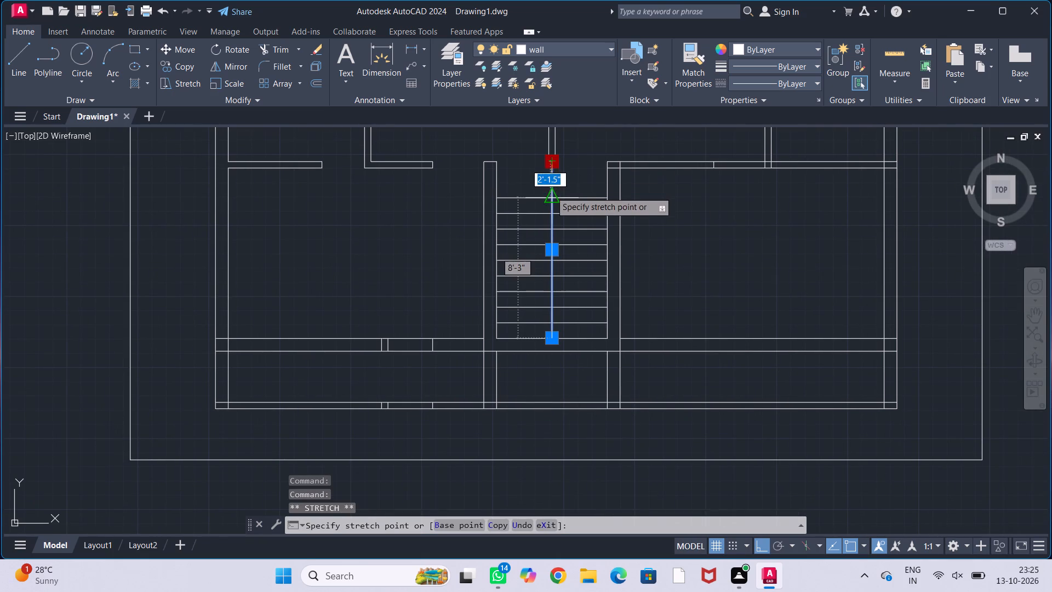
left_click(551, 195)
key("Escape")
key("Escape")
key("Escape")
key("Escape")
Offset the stair's centre line 3" to each side and erase the original centre line.
middle_click_drag(568, 185, 608, 162)
key("o")
key("f")
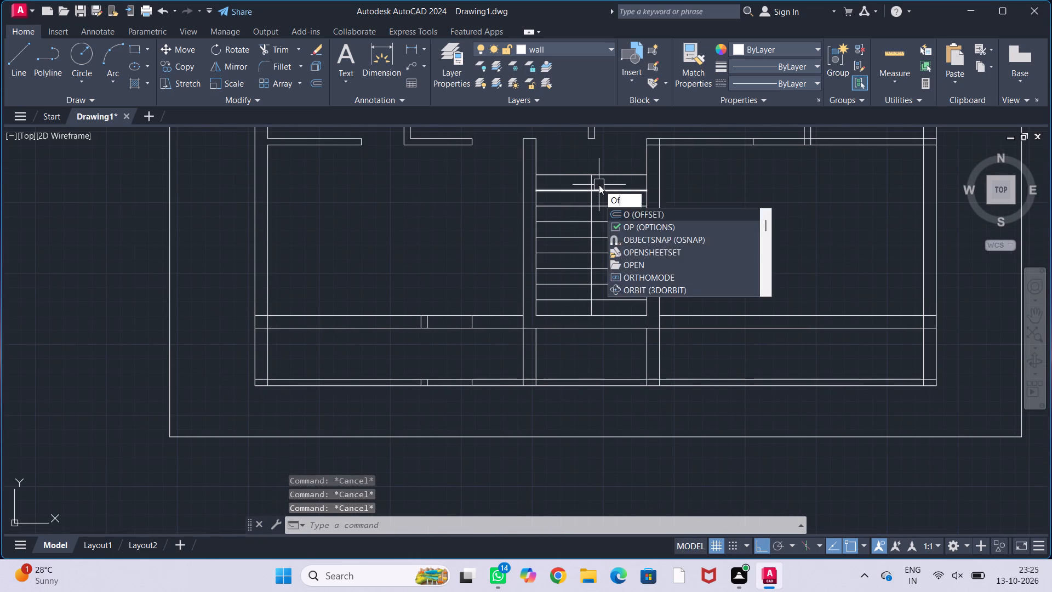
key("f")
key("Return")
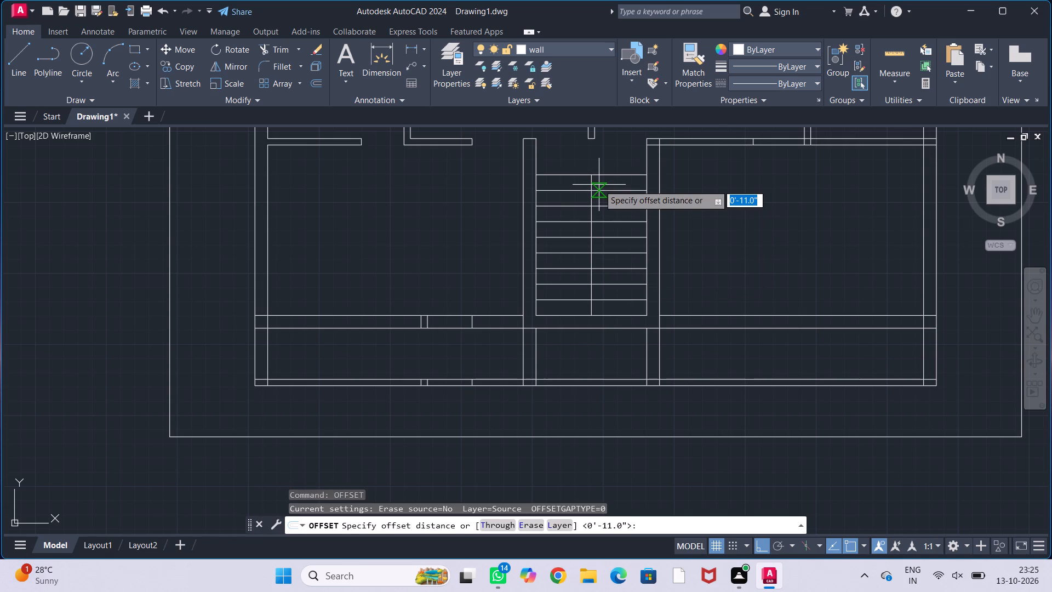
type("3\"")
key("Return")
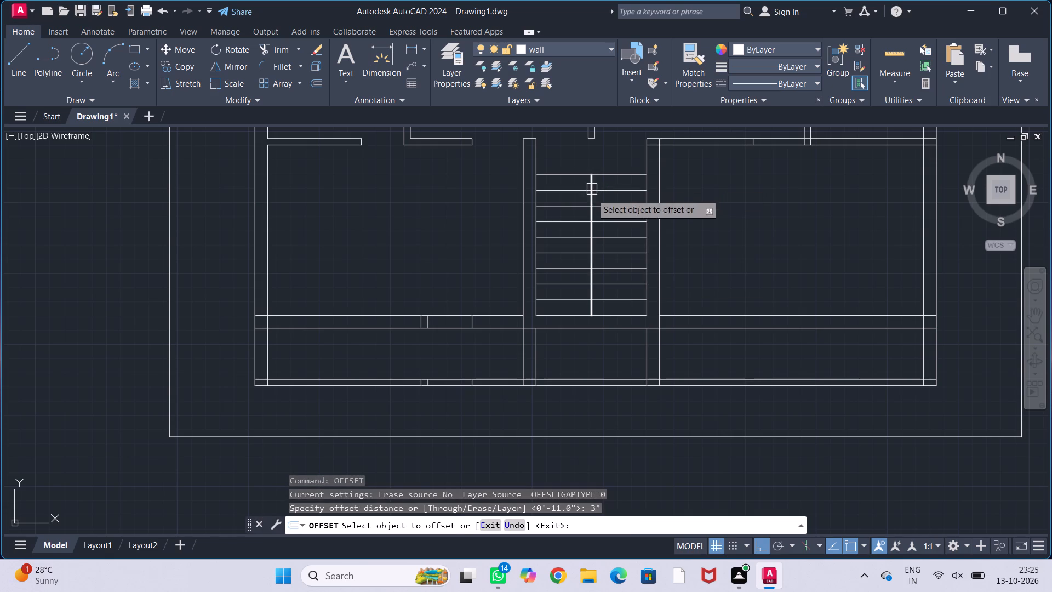
left_click(590, 210)
left_click(627, 216)
scroll(590, 214, "up", 2)
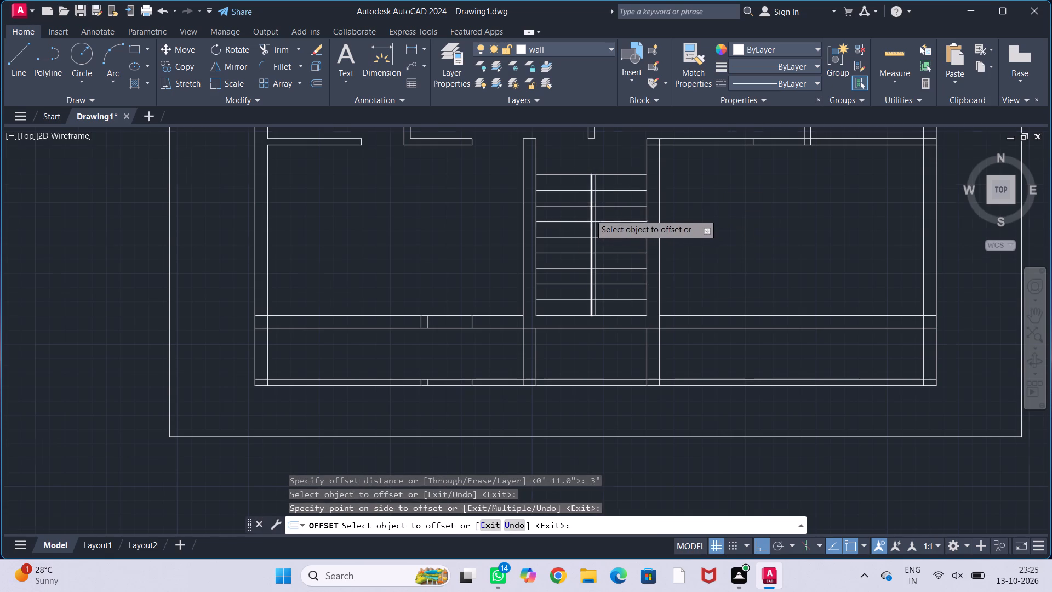
left_click(589, 216)
left_click(559, 223)
key("Escape")
key("Escape")
key("Escape")
key("Escape")
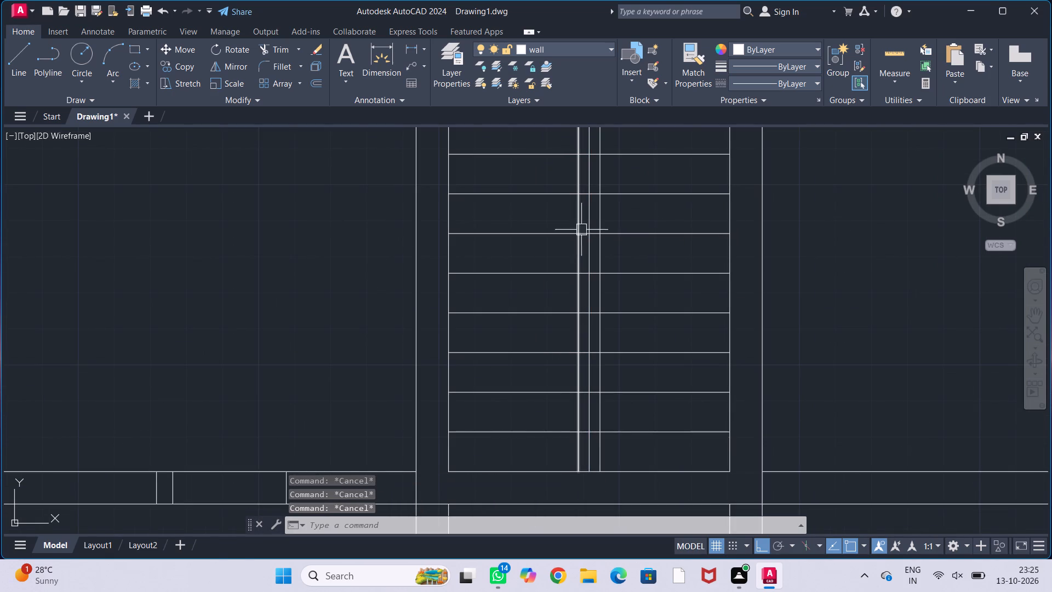
left_click(588, 225)
key("Delete")
Trim the eight intermediate tread lines out of the gap between the two central stair lines.
scroll(628, 217, "down", 2)
middle_click_drag(630, 216, 578, 203)
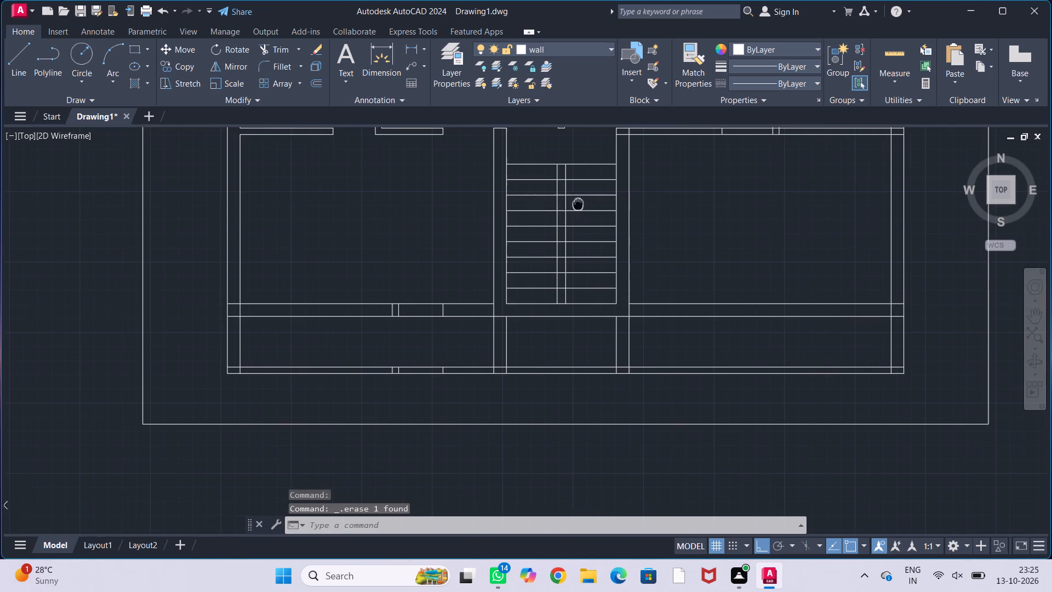
type("tr")
key("Return")
scroll(550, 169, "up", 2)
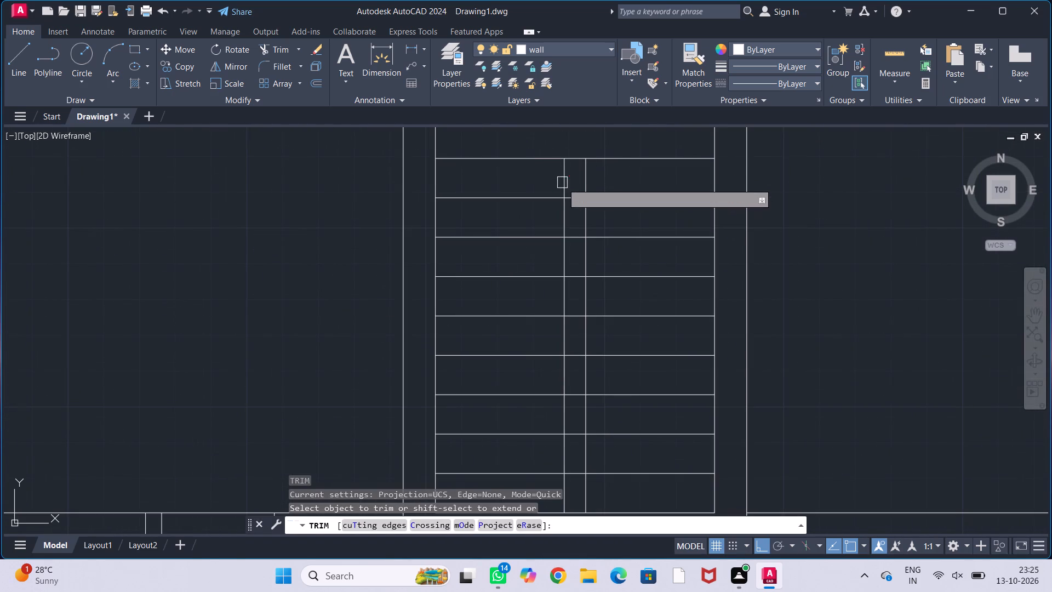
left_click(576, 197)
left_click(578, 236)
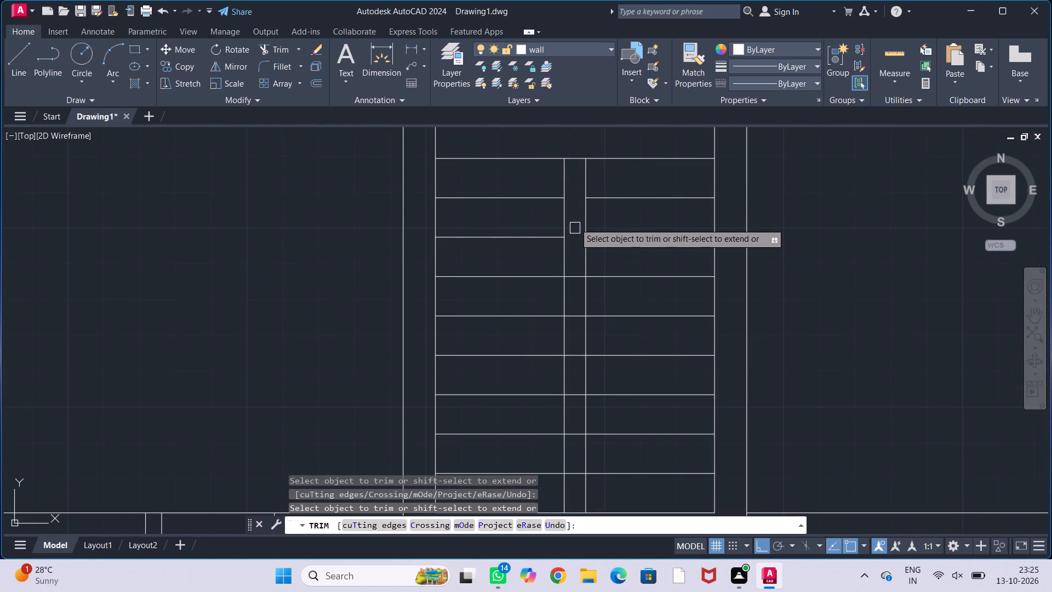
scroll(574, 215, "down", 1)
middle_click_drag(574, 223, 558, 164)
scroll(554, 205, "up", 2)
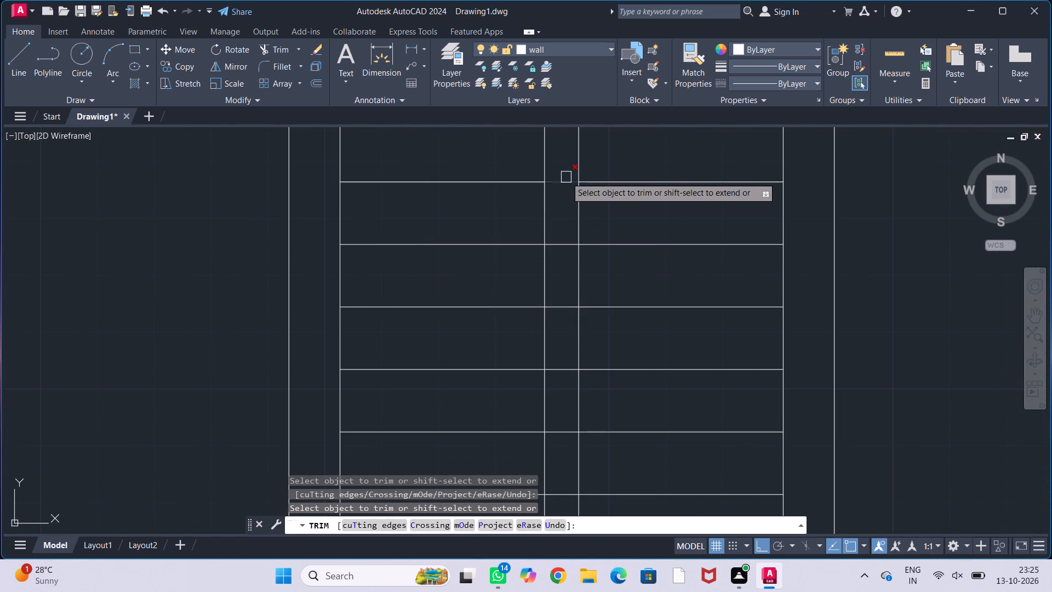
left_click(565, 178)
left_click(562, 244)
scroll(557, 229, "down", 2)
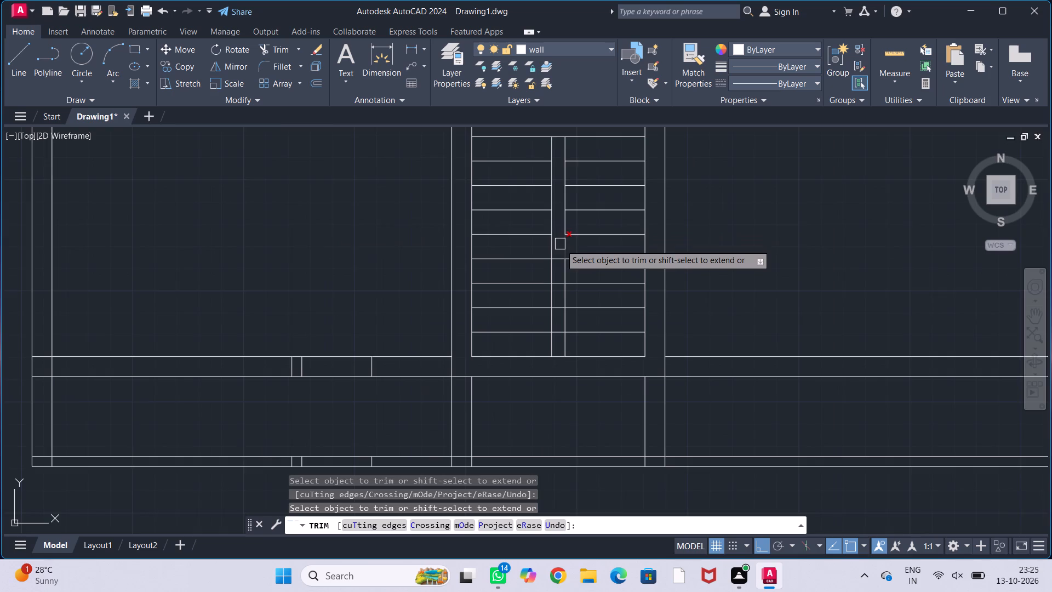
middle_click_drag(561, 246, 558, 195)
scroll(552, 220, "up", 2)
left_click(556, 190)
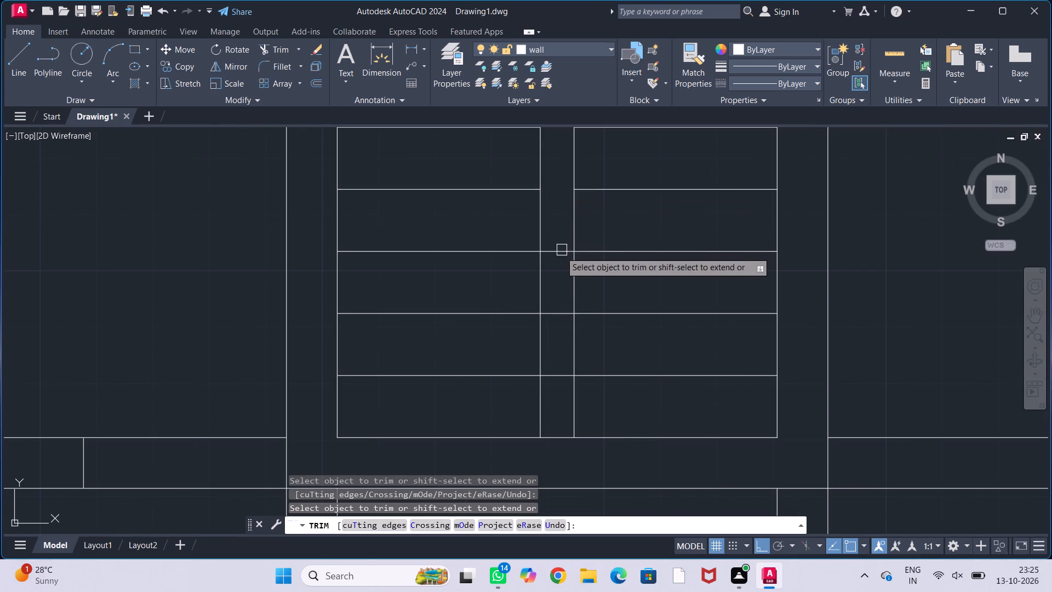
left_click(560, 253)
left_click_drag(558, 316, 558, 322)
left_click(561, 374)
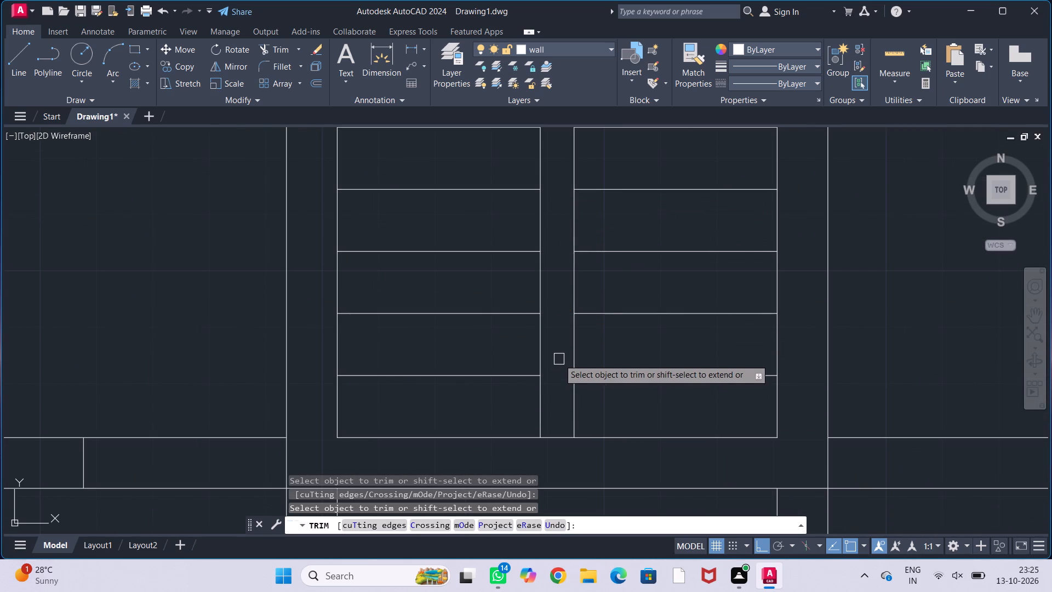
key("Escape")
key("Escape")
key("Escape")
key("Escape")
Examine the two-flight staircase and its fit within the surrounding rooms and the whole floor plan.
scroll(559, 344, "down", 2)
middle_click_drag(562, 332, 558, 391)
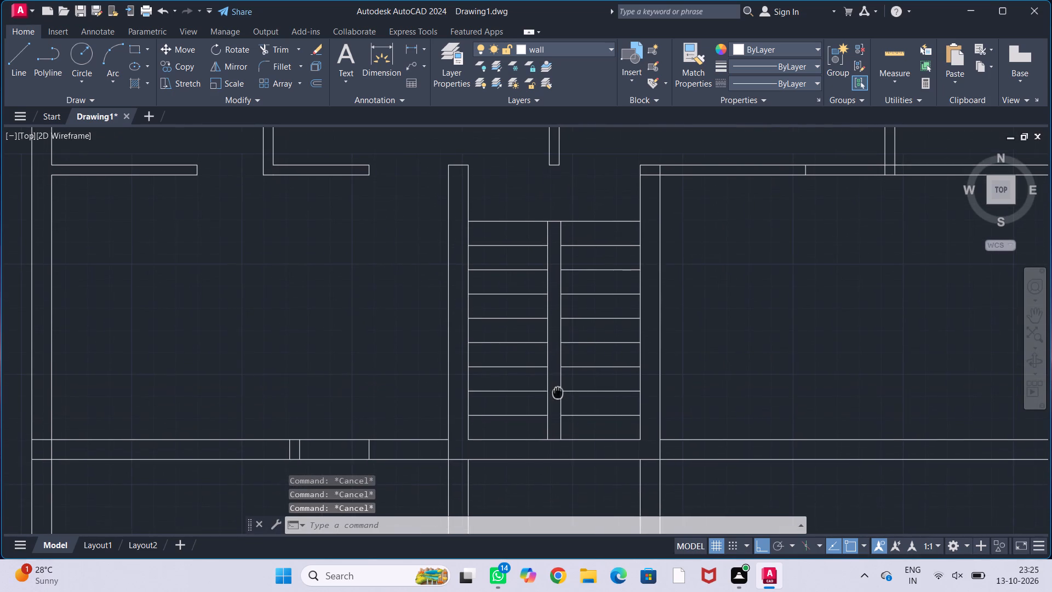
middle_click_drag(735, 327, 781, 314)
scroll(777, 312, "down", 1)
middle_click_drag(777, 312, 751, 311)
scroll(751, 311, "up", 1)
middle_click_drag(752, 313, 757, 302)
scroll(746, 309, "down", 1)
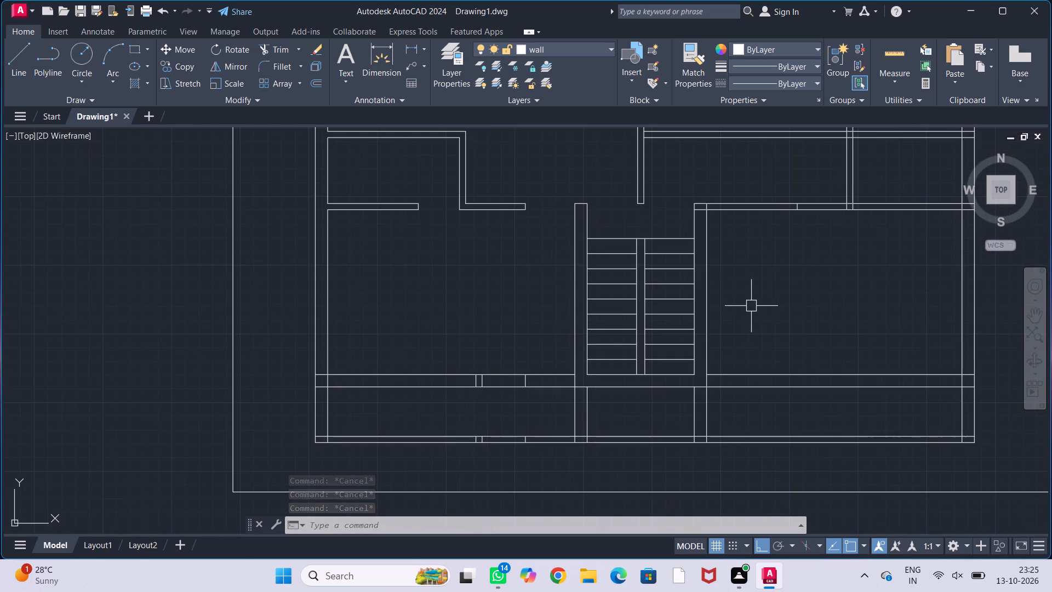
middle_click_drag(750, 301, 718, 305)
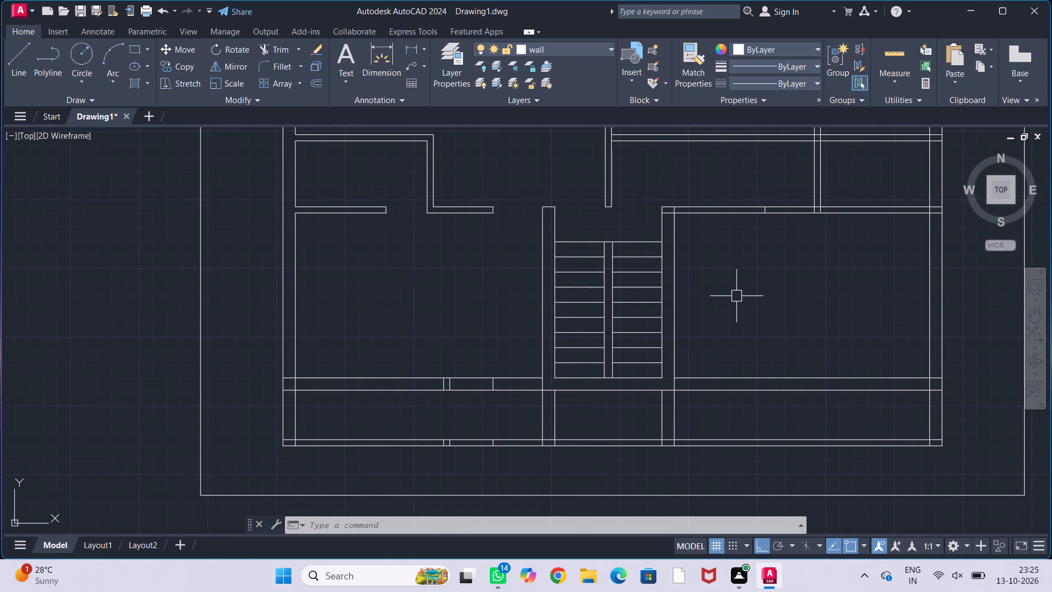
scroll(754, 283, "down", 1)
middle_click_drag(766, 275, 733, 297)
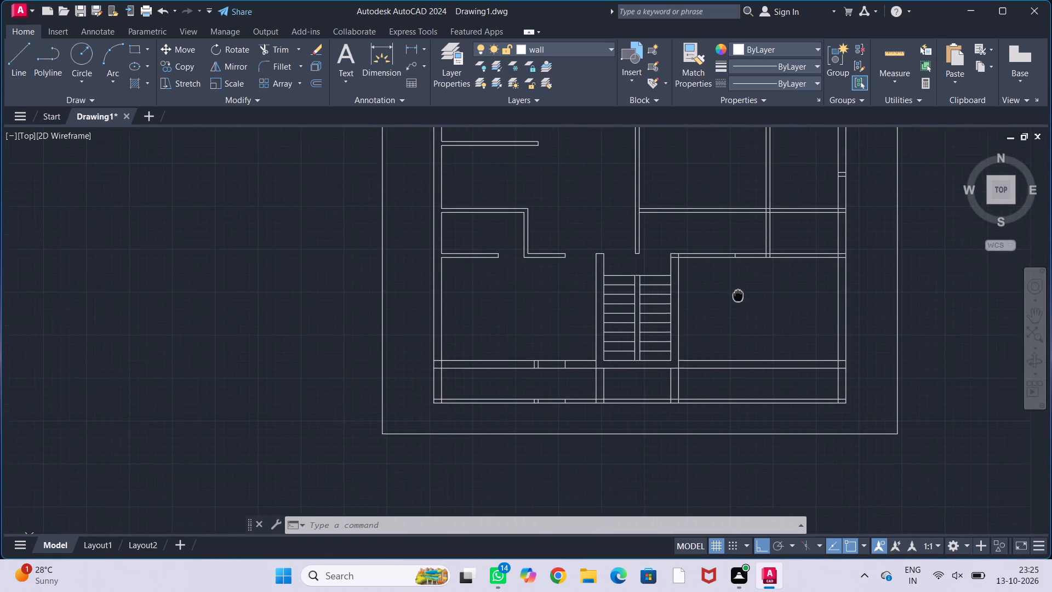
middle_click_drag(733, 297, 722, 308)
scroll(728, 302, "down", 1)
middle_click_drag(729, 301, 720, 309)
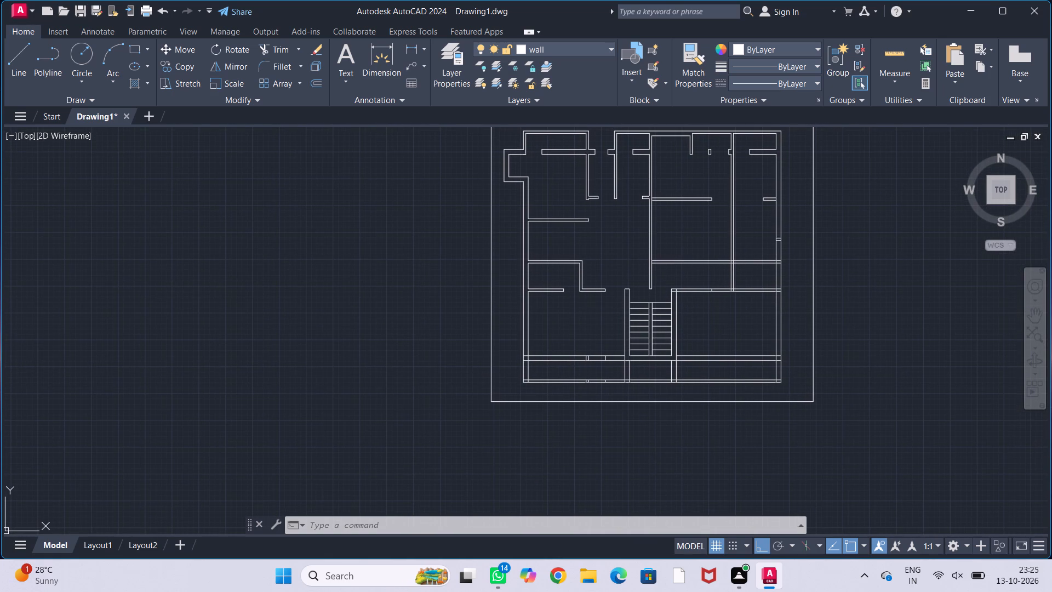
middle_click_drag(726, 307, 724, 319)
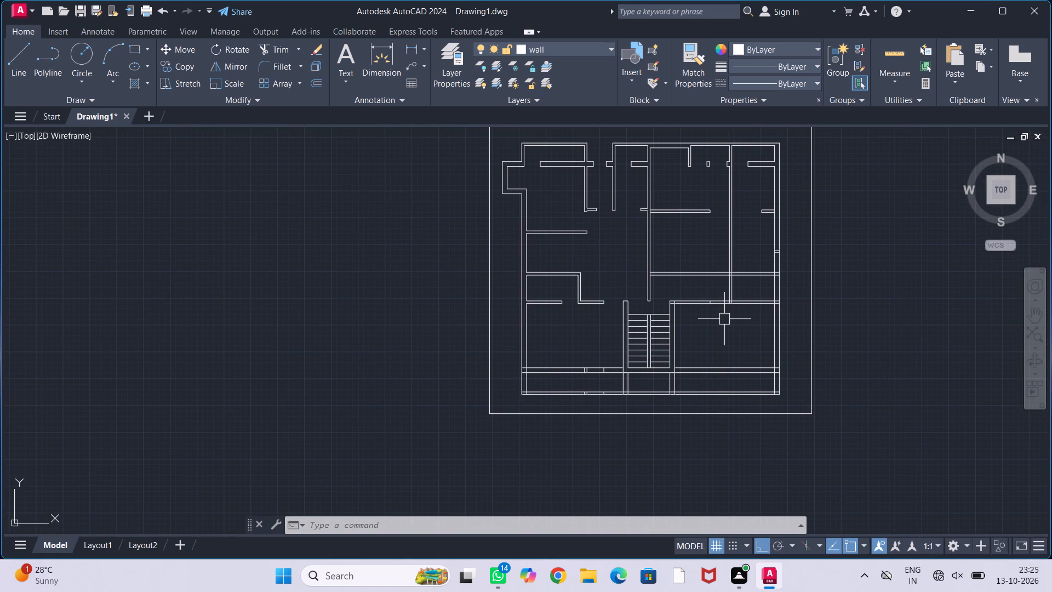
Trim away the double-line horizontal wall between the central wall and the next vertical wall to its east, above the stair.
scroll(689, 251, "up", 1)
middle_click_drag(701, 283, 681, 267)
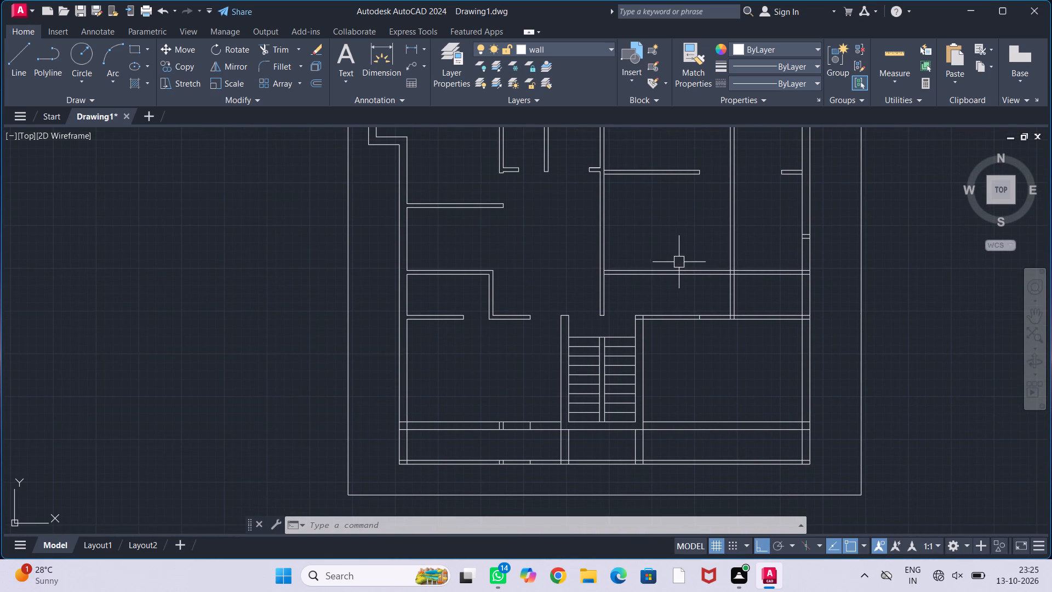
type("tr")
key("Return")
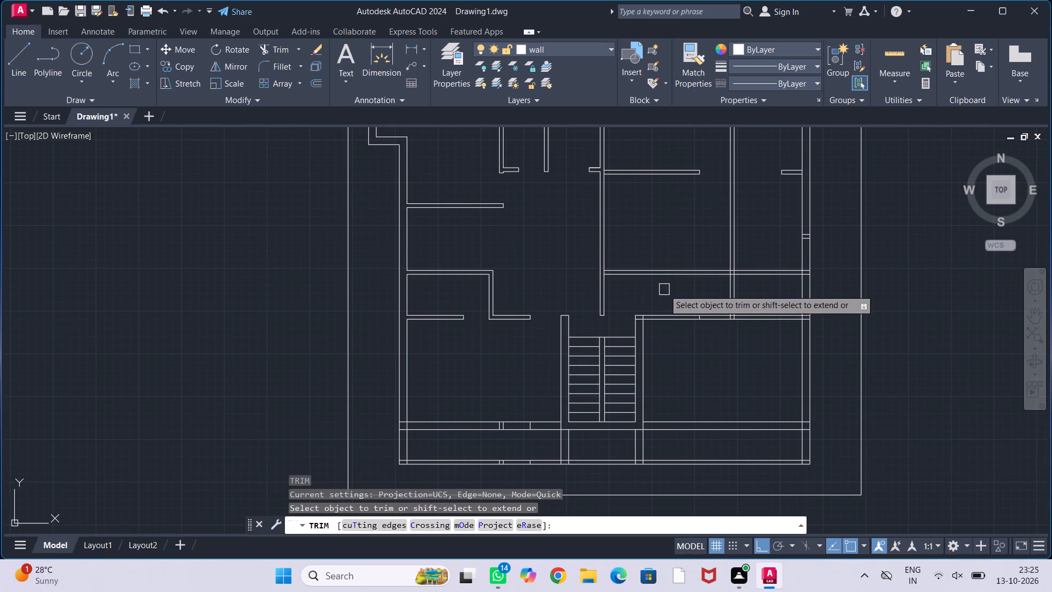
left_click_drag(671, 289, 674, 256)
left_click_drag(674, 253, 674, 244)
left_click(677, 249)
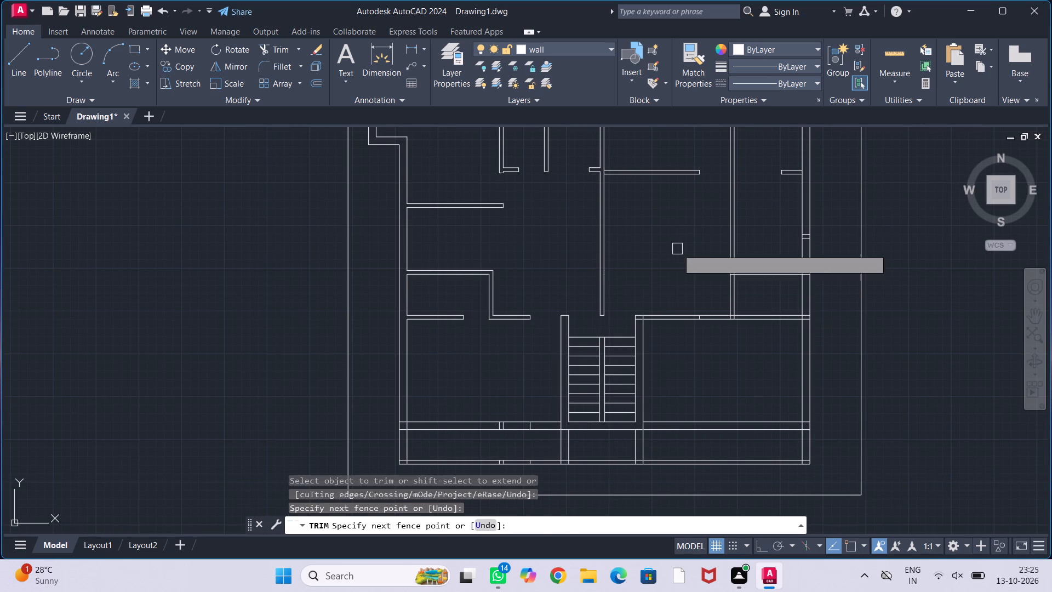
key("Escape")
key("Escape")
key("Escape")
key("Escape")
key("Escape")
Trim the overlapping line ends at the corner where the stairwell's east wall meets the adjoining room's top wall.
middle_click_drag(674, 263, 658, 230)
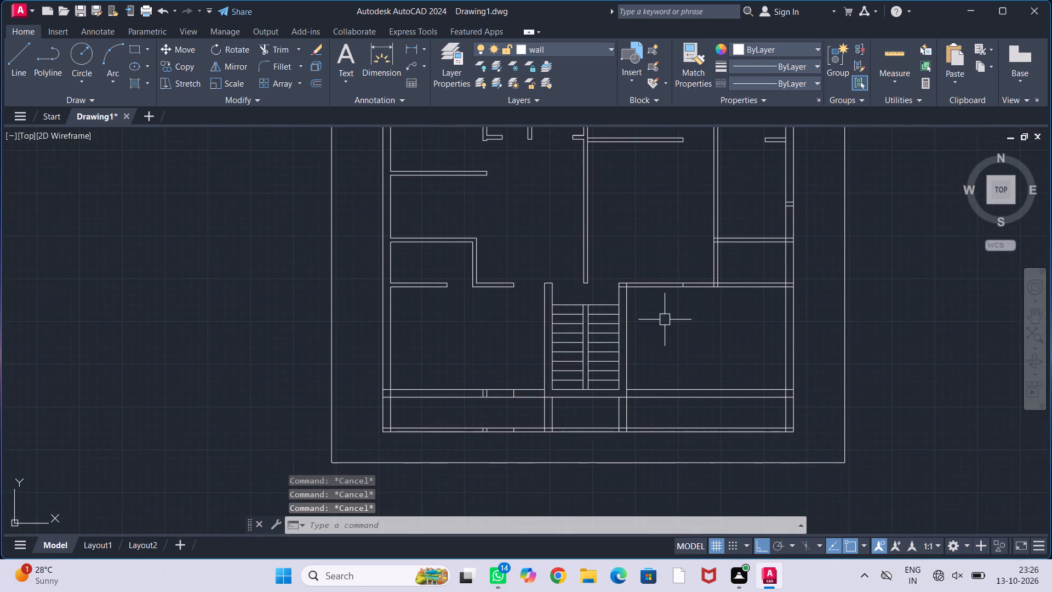
scroll(666, 320, "up", 1)
middle_click_drag(663, 311, 660, 286)
scroll(599, 255, "up", 1)
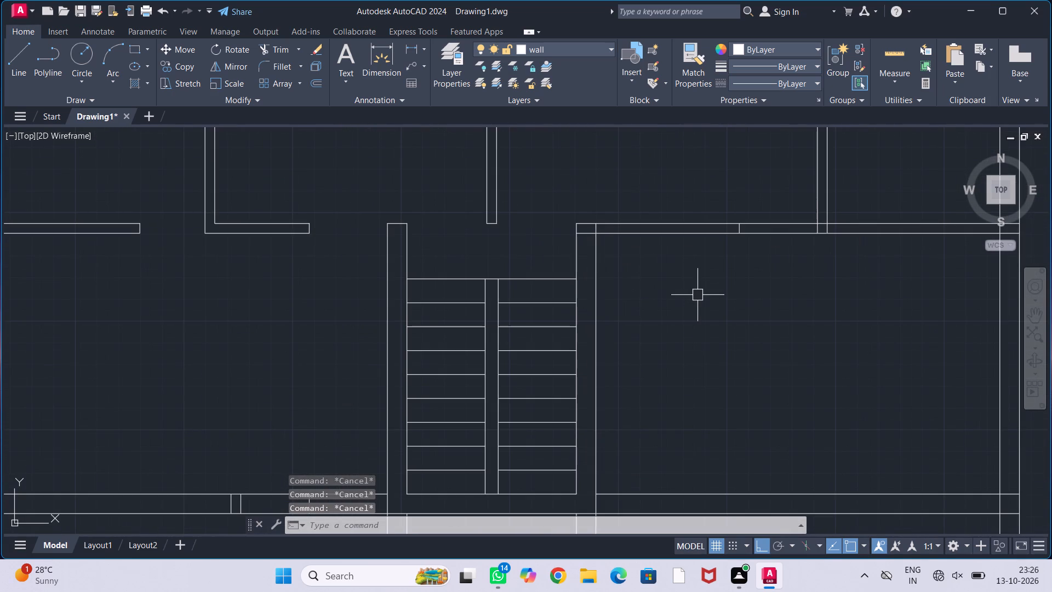
key("t")
key("r")
key("Return")
scroll(594, 228, "up", 2)
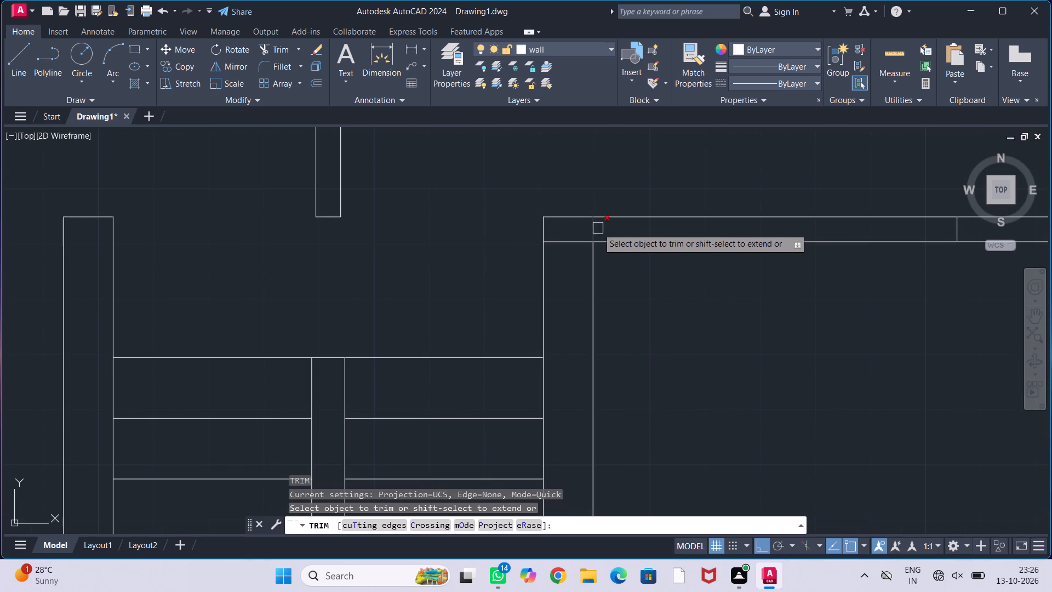
left_click(595, 229)
left_click(577, 241)
key("Escape")
key("Escape")
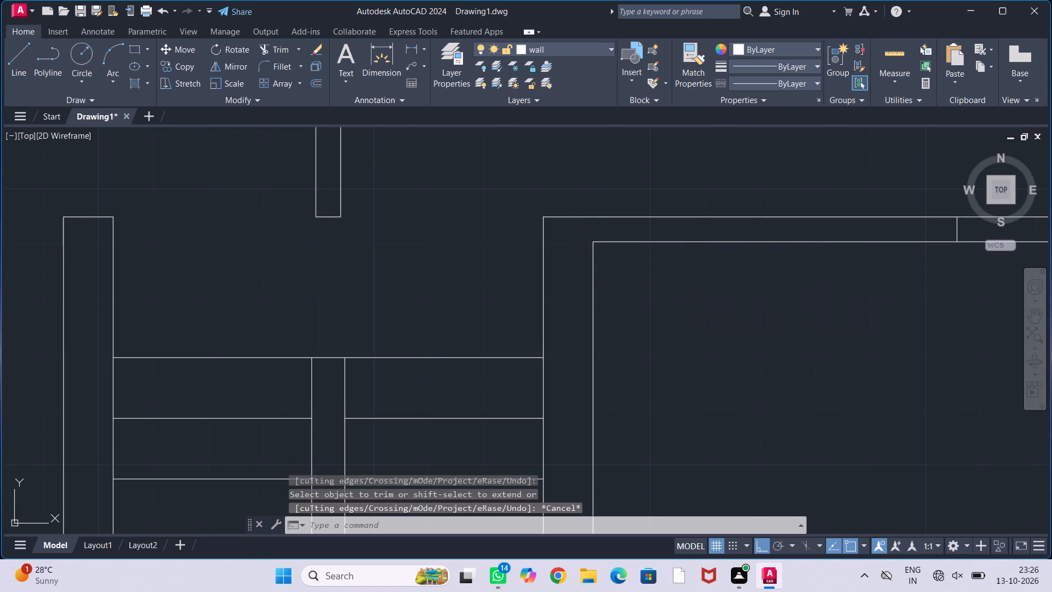
key("Escape")
key("Escape")
Erase the short cross line inside the top wall of the room east of the stairwell.
scroll(685, 305, "down", 2)
middle_click_drag(696, 321, 660, 291)
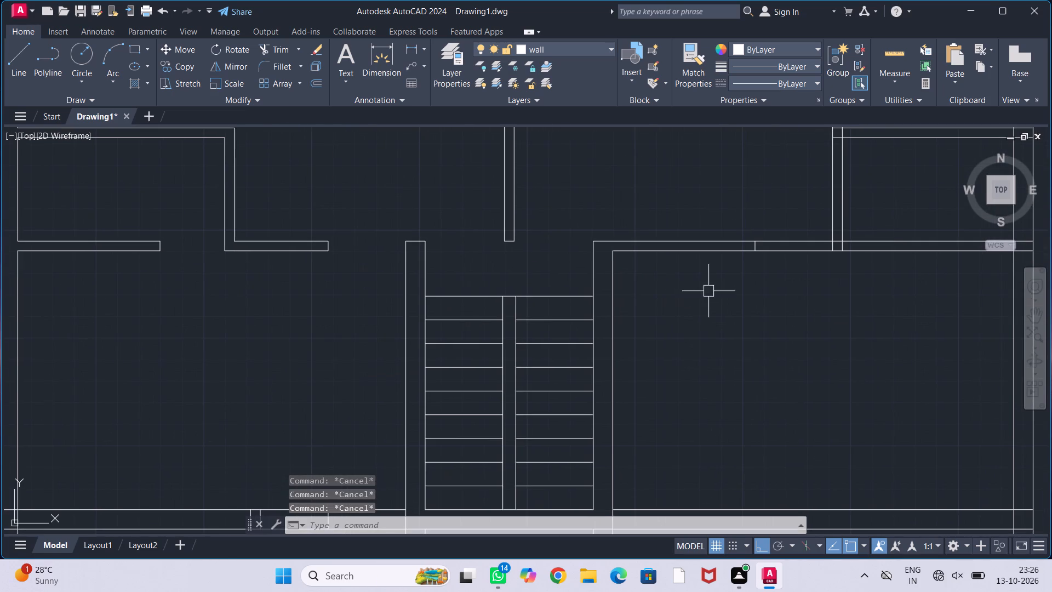
scroll(715, 285, "up", 1)
left_click(775, 226)
key("Delete")
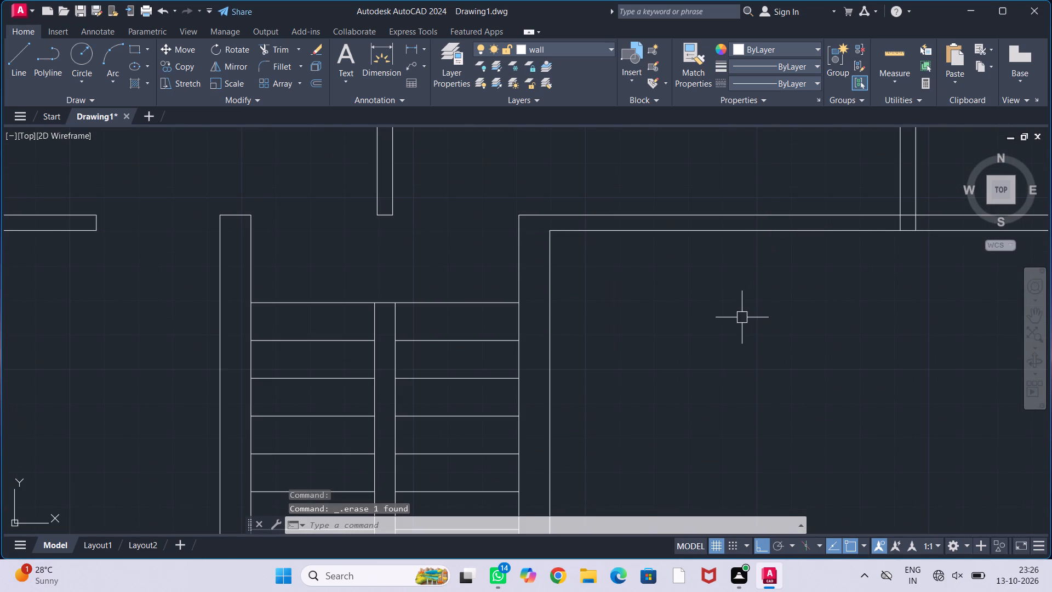
Examine the room east of the stairwell and its surrounding walls.
scroll(744, 315, "down", 1)
middle_click_drag(744, 325, 712, 301)
middle_click_drag(717, 298, 747, 253)
scroll(747, 253, "down", 2)
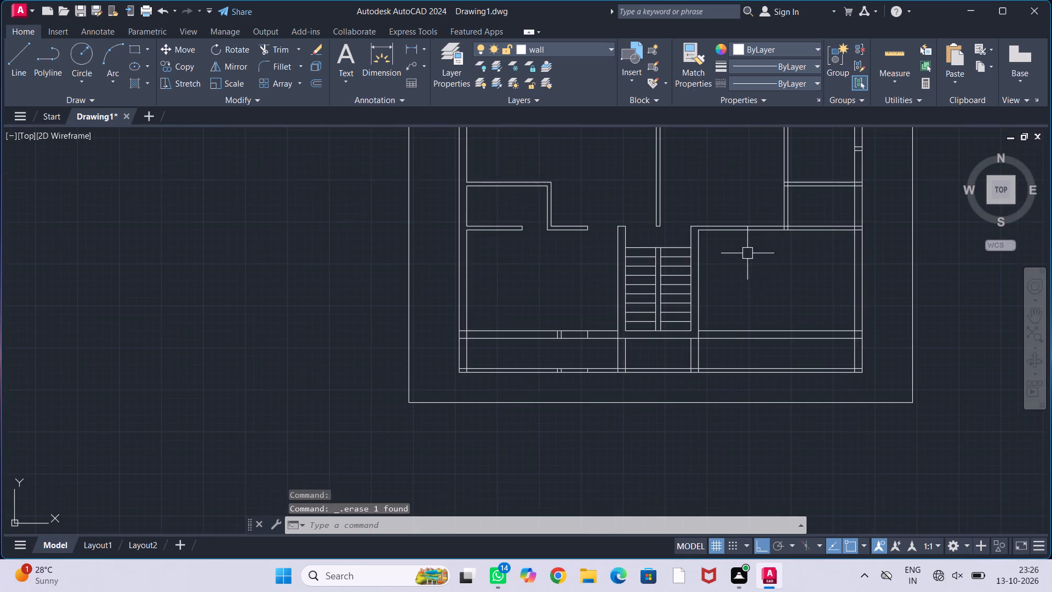
middle_click_drag(763, 267, 691, 282)
scroll(689, 284, "up", 1)
middle_click_drag(689, 284, 655, 278)
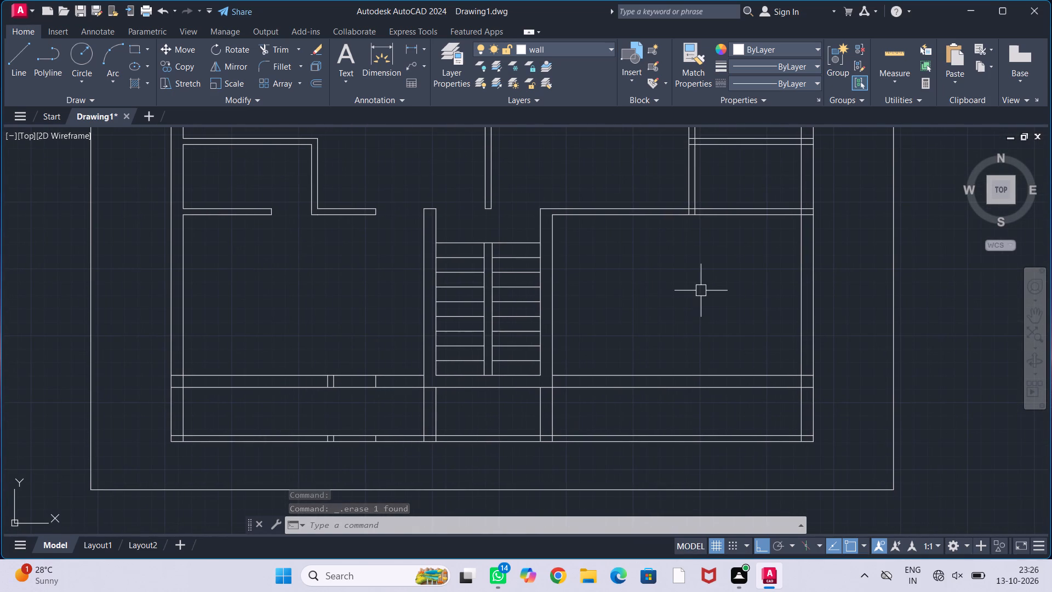
middle_click_drag(654, 275, 719, 261)
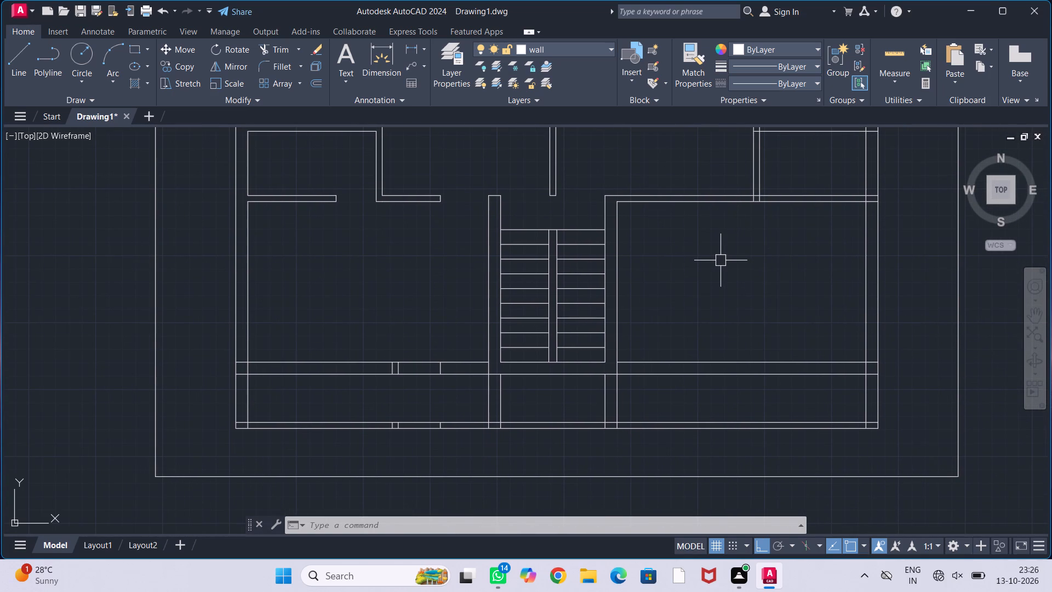
middle_click_drag(719, 260, 694, 284)
scroll(688, 284, "up", 1)
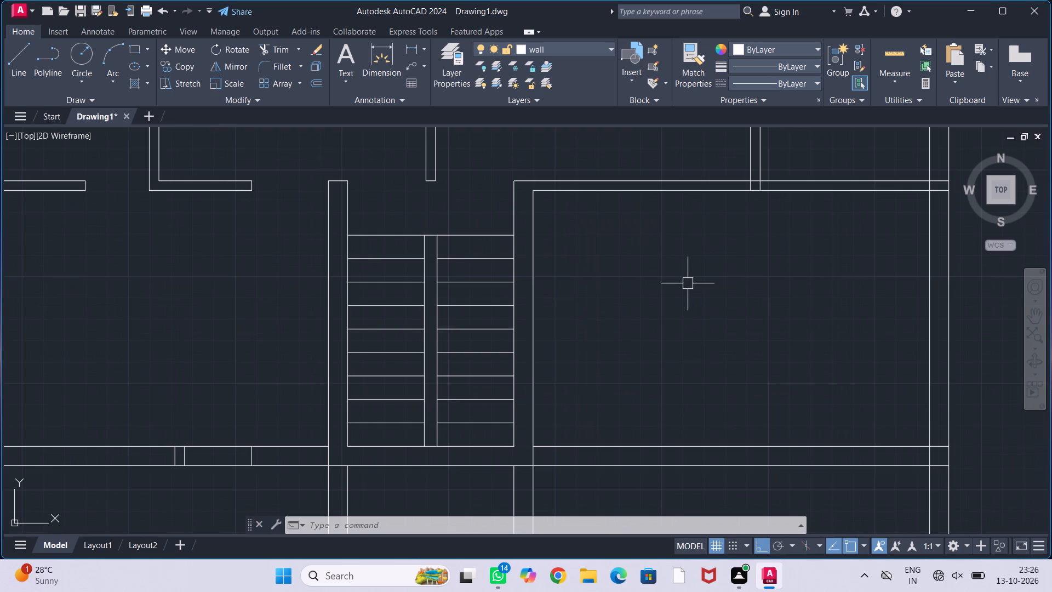
middle_click_drag(691, 281, 678, 295)
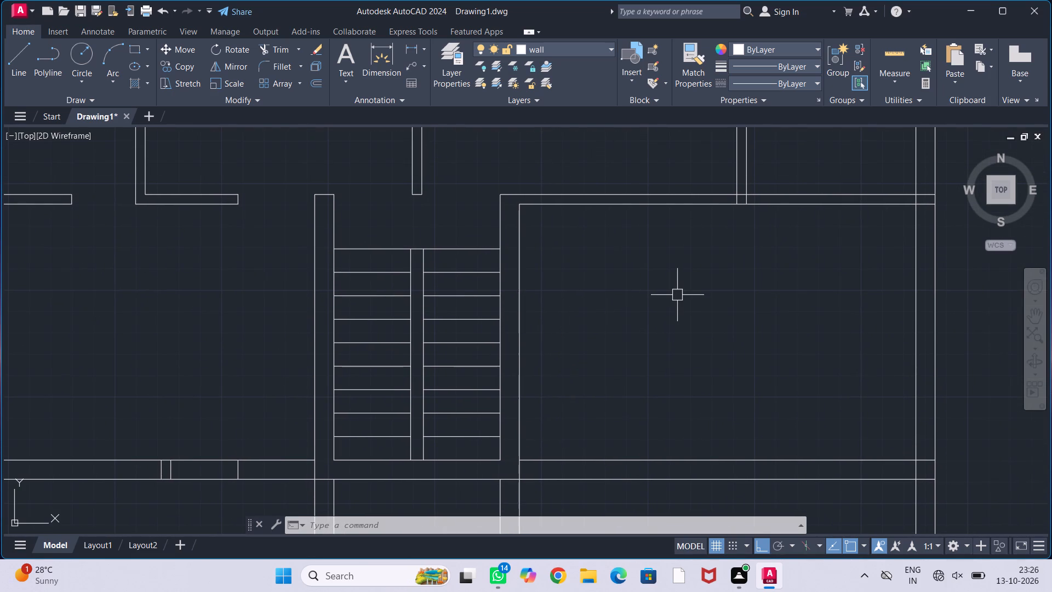
middle_click_drag(664, 302, 663, 282)
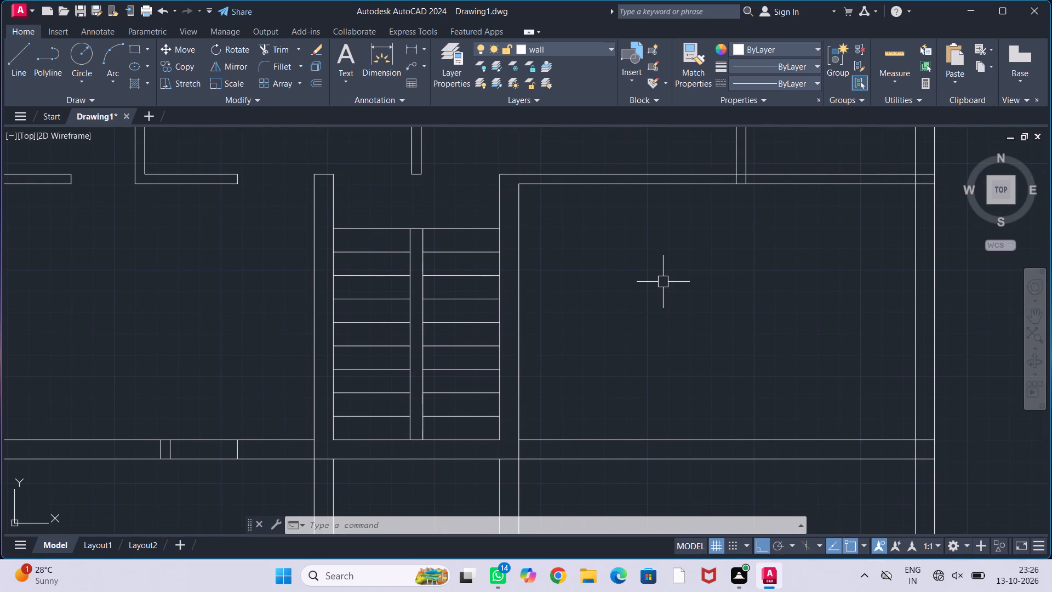
key("Escape")
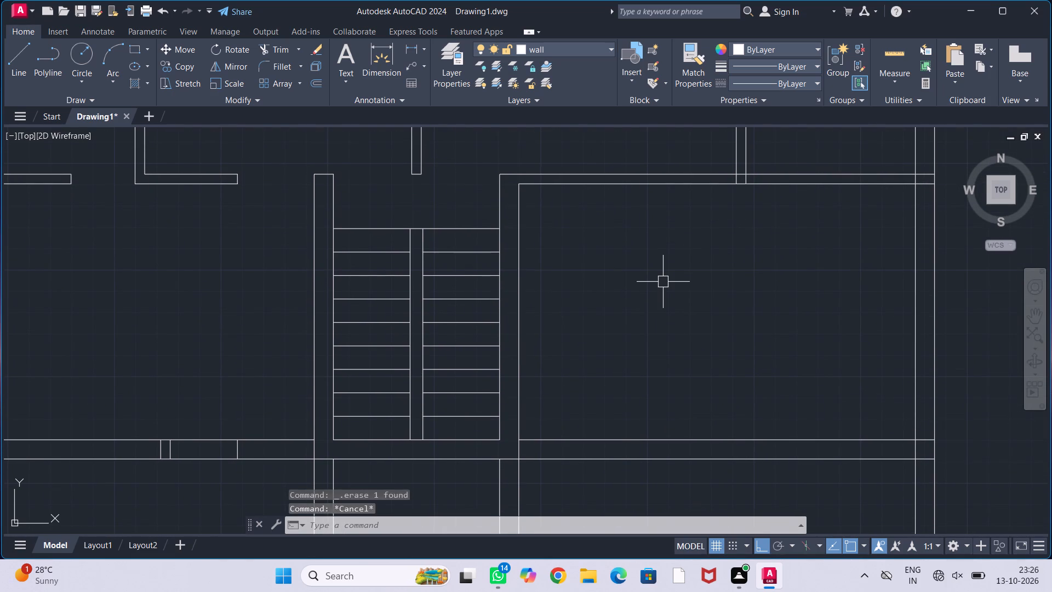
key("Escape")
key("Escape")
middle_click_drag(653, 284, 660, 282)
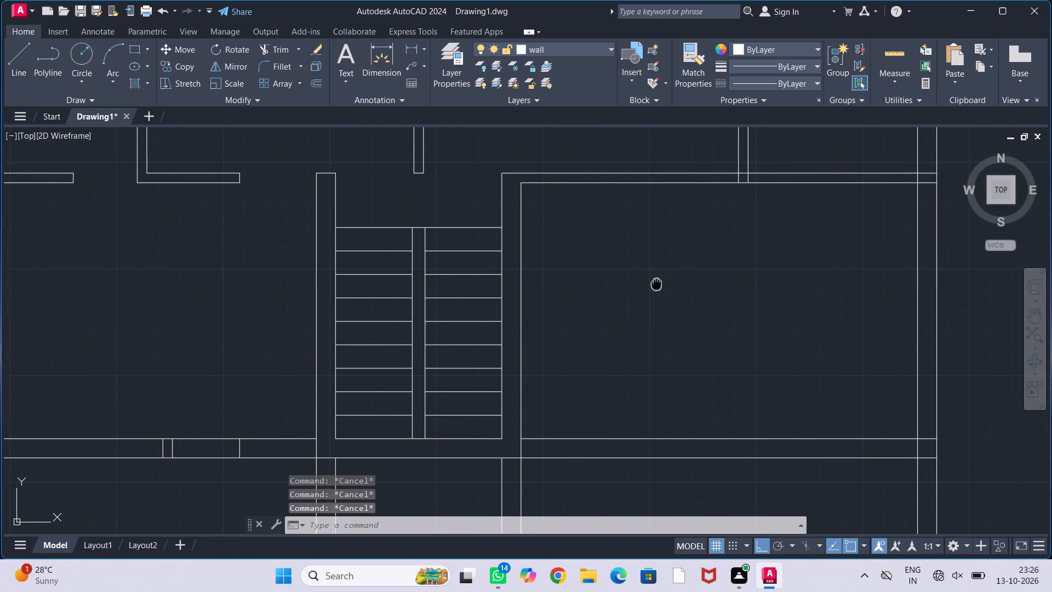
middle_click_drag(660, 282, 666, 280)
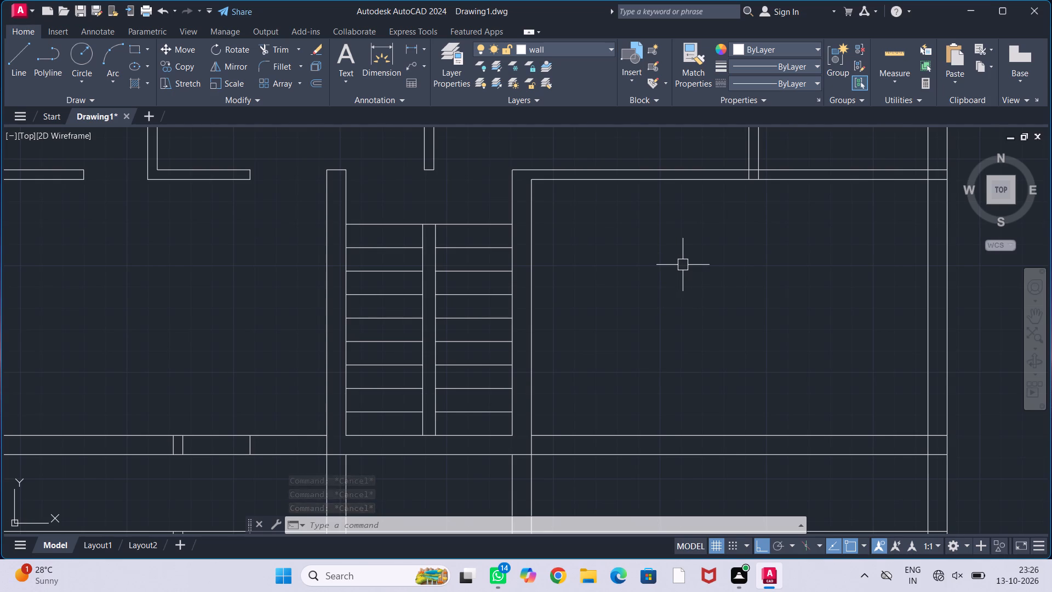
middle_click_drag(672, 261, 688, 284)
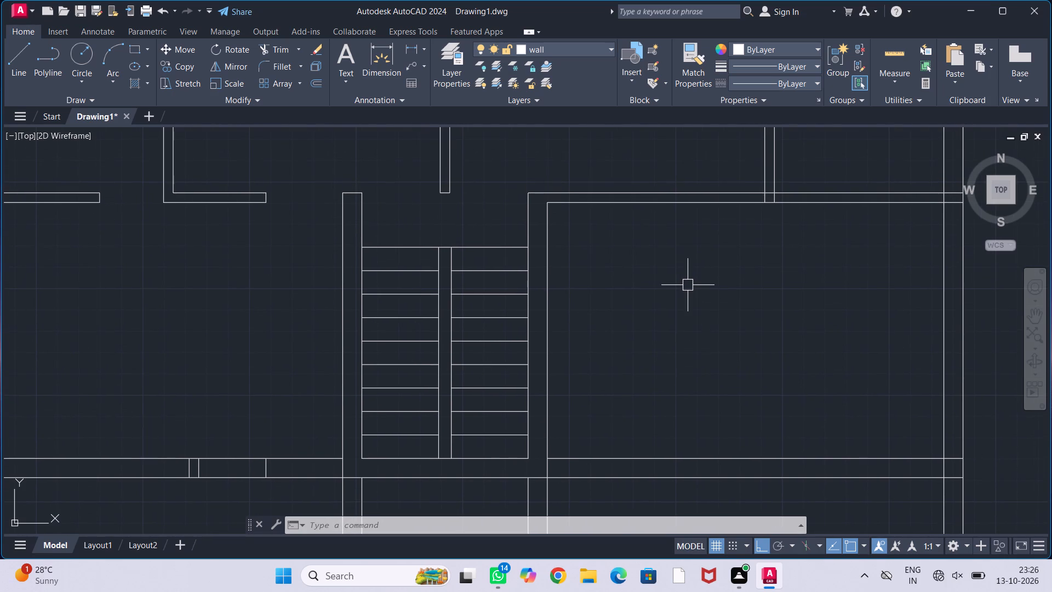
Offset the room-side line of the stairwell's east wall 9" into the east room.
key("o")
type("ff")
key("Return")
type("9\"")
key("Return")
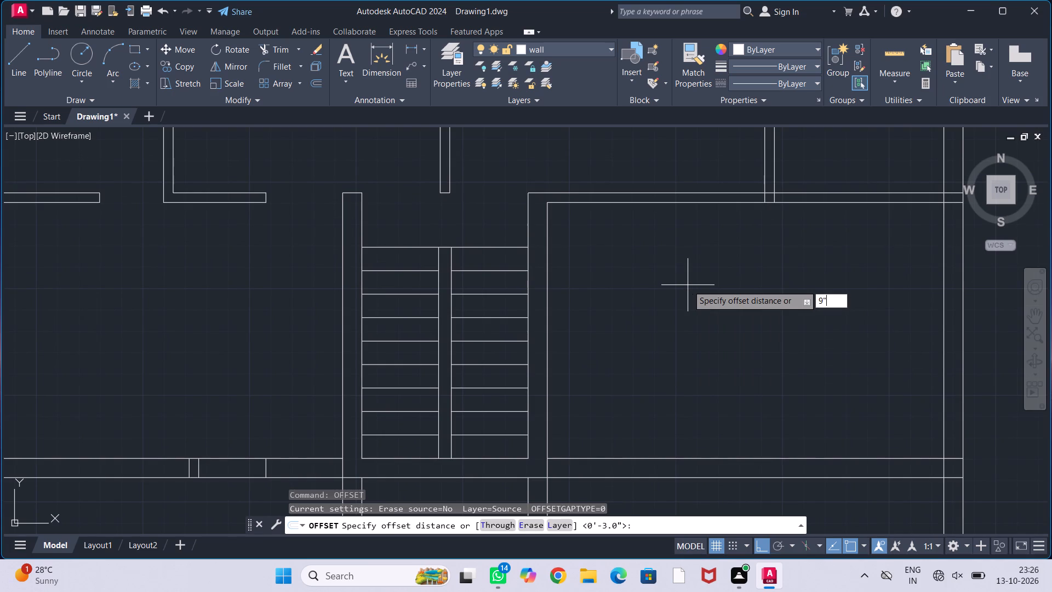
left_click(549, 272)
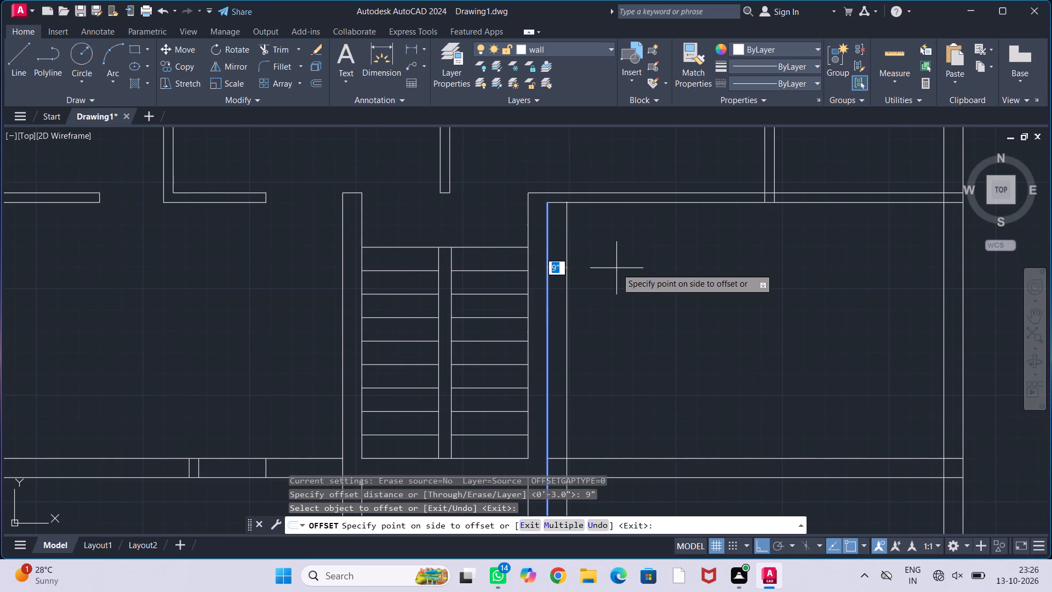
left_click(616, 268)
key("Escape")
key("Escape")
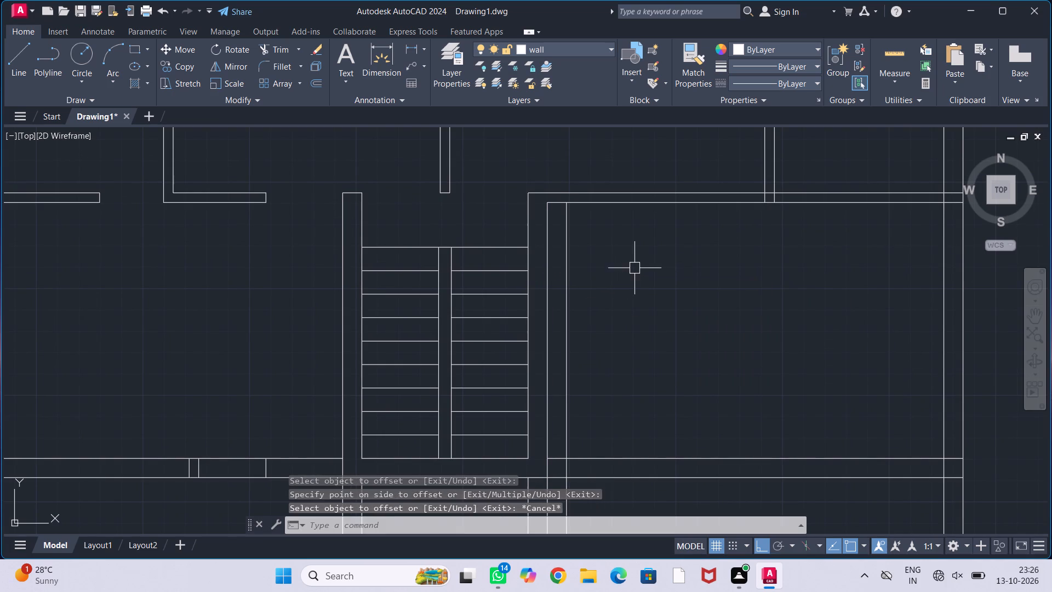
key("Escape")
key("Escape")
key("Escape")
key("Escape")
Offset the new 9" line 3' further into the east room to mark the door opening width.
type("off")
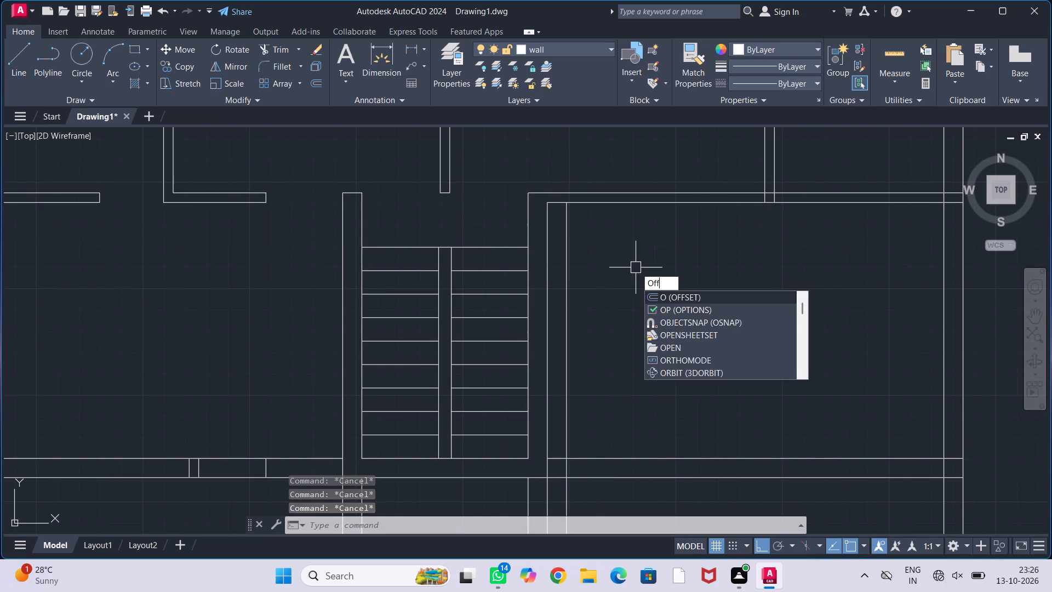
key("Return")
type("3'")
key("Return")
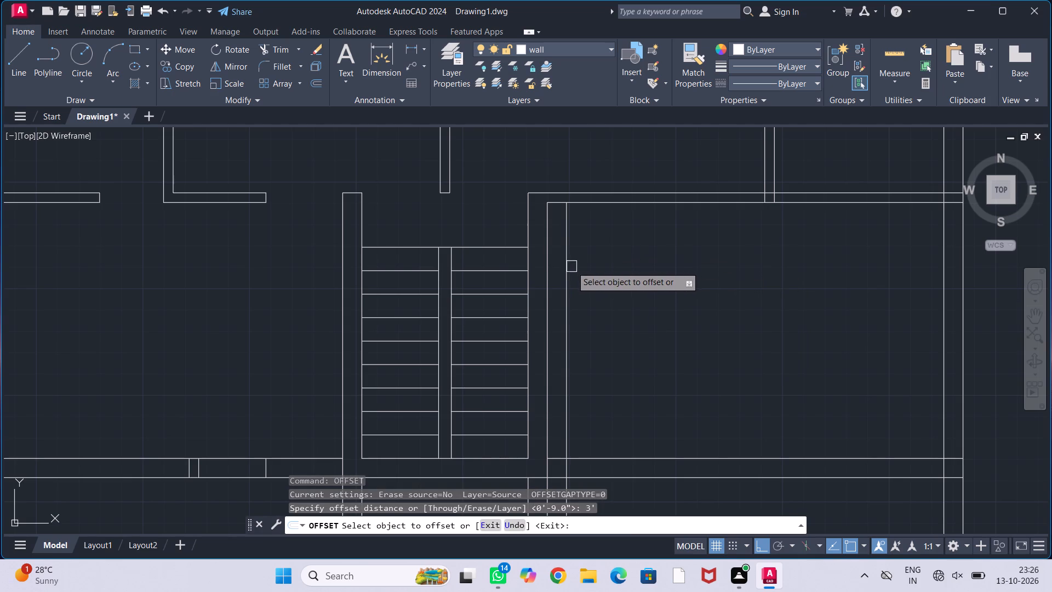
left_click(571, 266)
left_click(666, 264)
key("Escape")
key("Escape")
key("Escape")
key("Escape")
key("Escape")
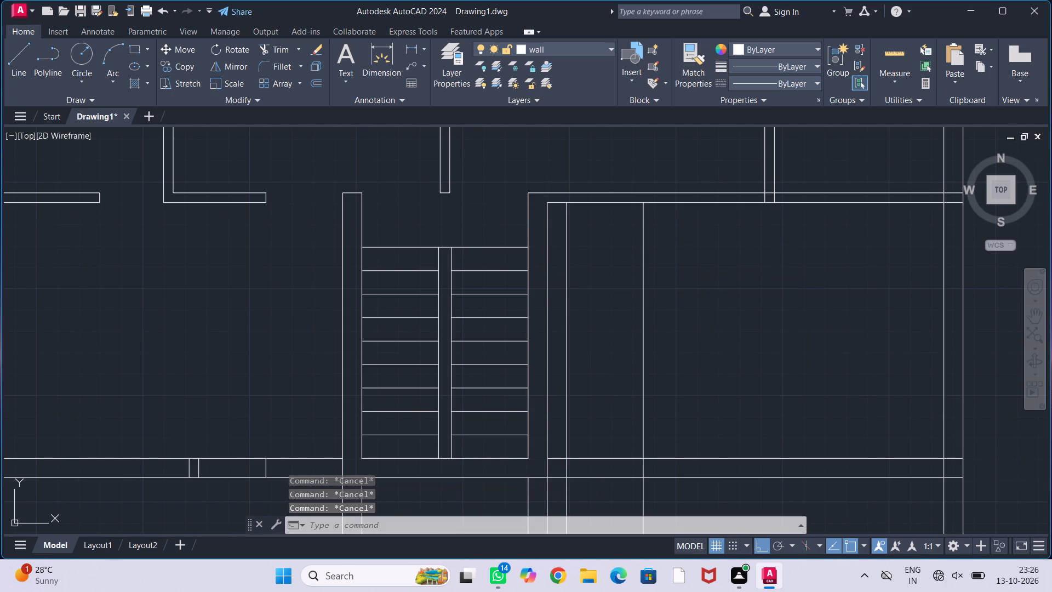
Extend both door opening lines up to the outer line of the east room's top wall.
type("ex")
key("Return")
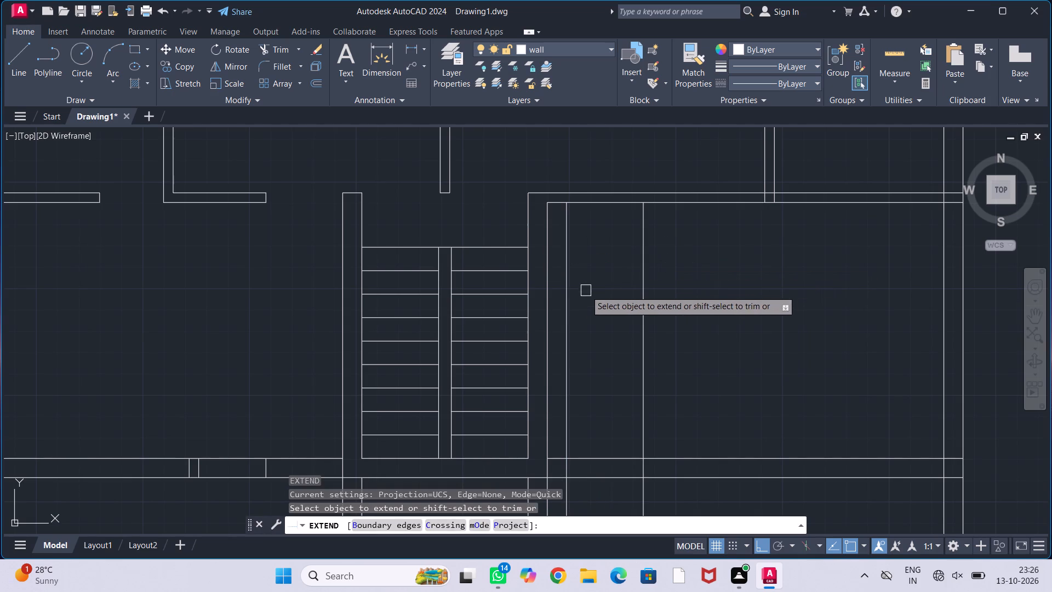
left_click(569, 295)
left_click(644, 283)
key("Escape")
key("Escape")
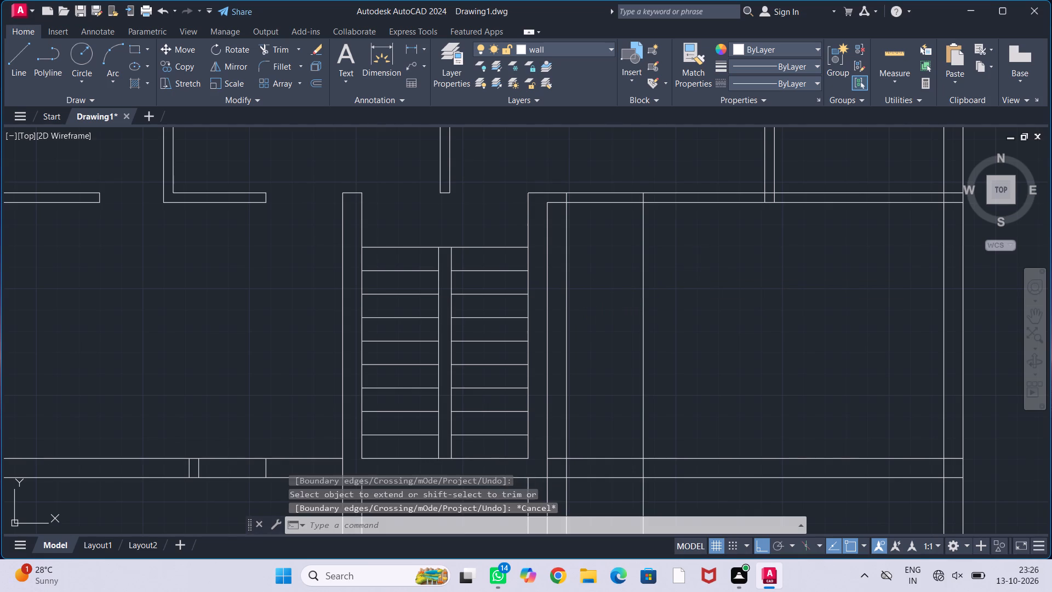
key("Escape")
key("Escape")
key("Escape")
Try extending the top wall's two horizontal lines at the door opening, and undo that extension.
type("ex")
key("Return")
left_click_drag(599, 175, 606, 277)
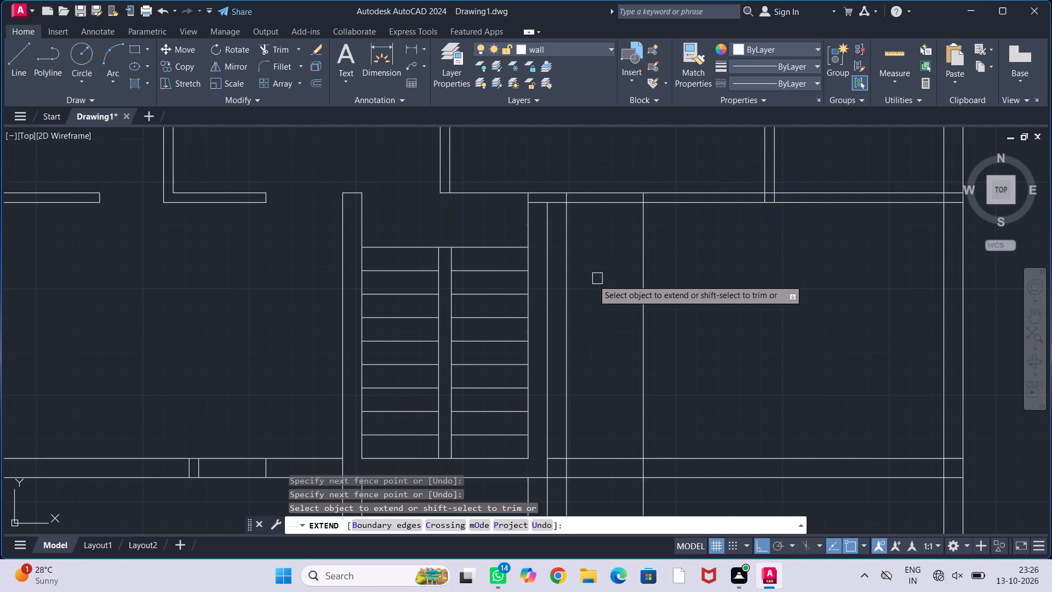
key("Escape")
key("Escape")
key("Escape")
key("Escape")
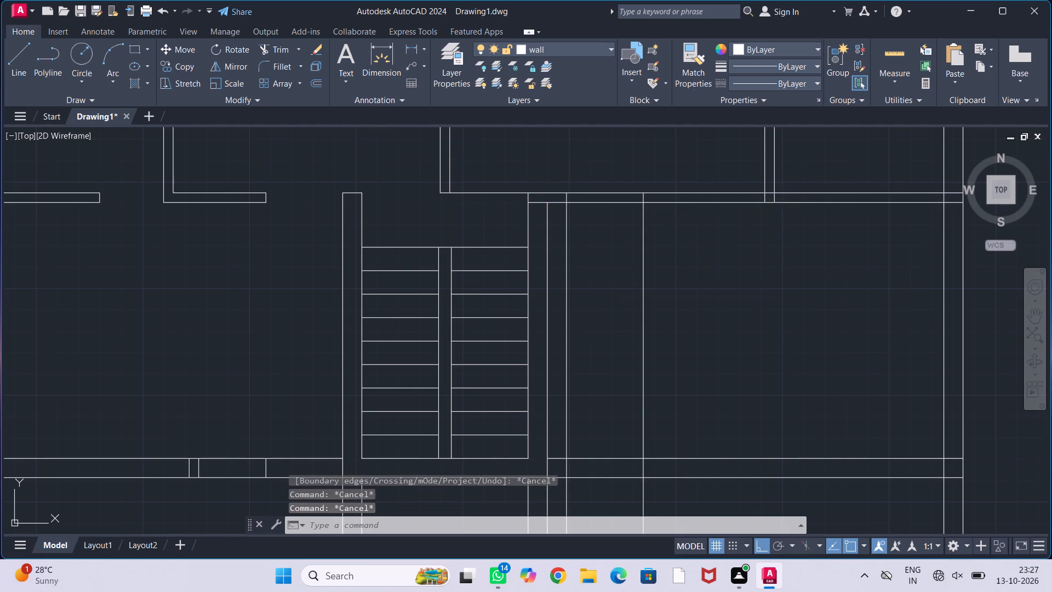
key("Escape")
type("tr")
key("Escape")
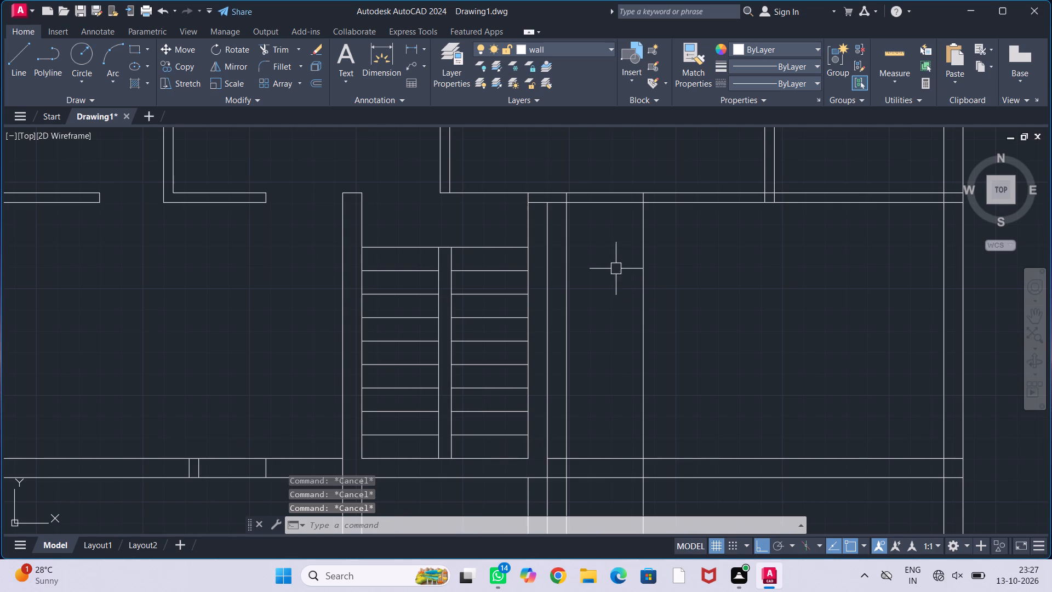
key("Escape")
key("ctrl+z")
Trim the top wall lines between the two opening lines and trim those lines inside the room, leaving a 3' door opening.
type("tr")
key("Return")
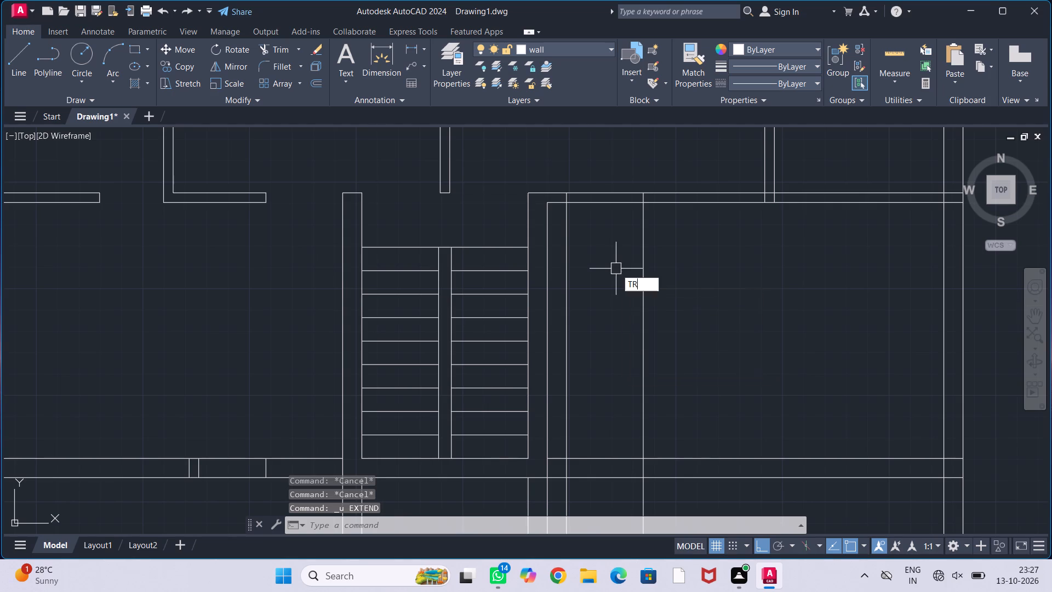
left_click_drag(605, 172, 614, 292)
left_click(564, 345)
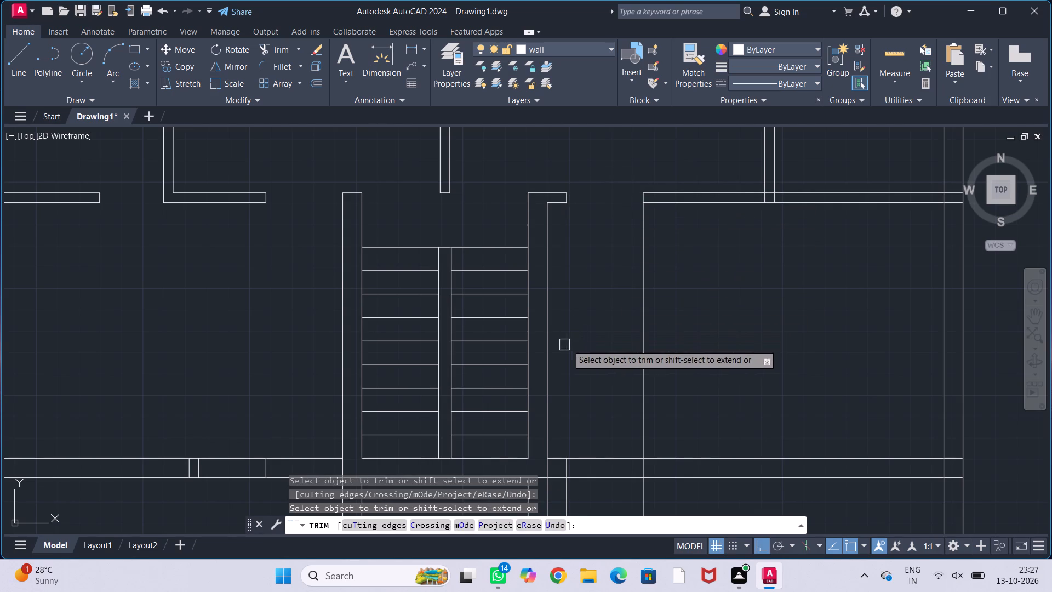
left_click(645, 352)
key("Escape")
key("Escape")
key("Escape")
key("Escape")
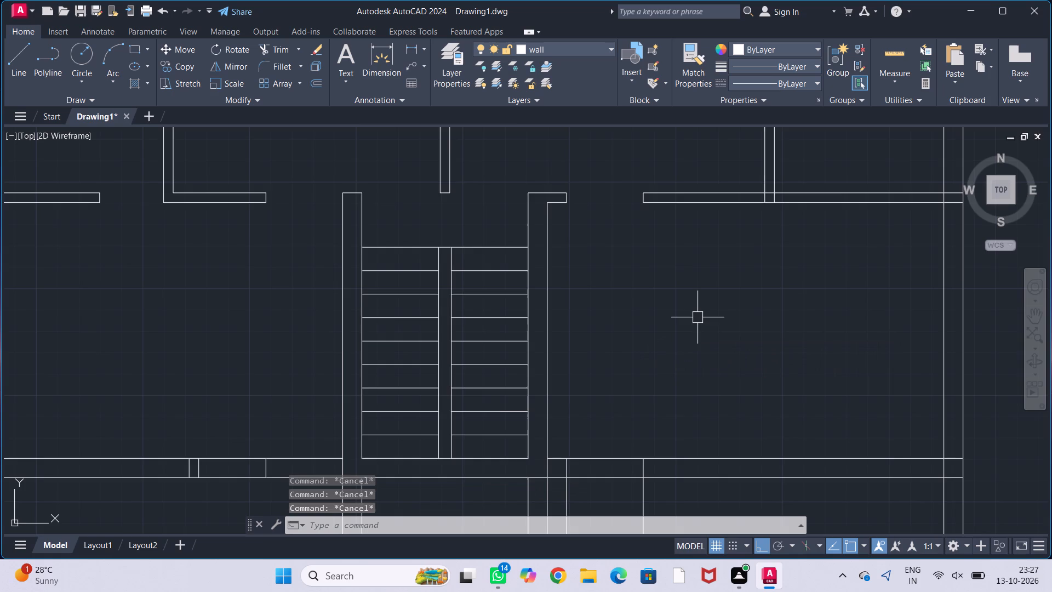
Look over the rooms around and northeast of the staircase to check which wall junctions still need work.
scroll(697, 317, "down", 2)
middle_click_drag(698, 332, 631, 323)
middle_click_drag(636, 318, 648, 327)
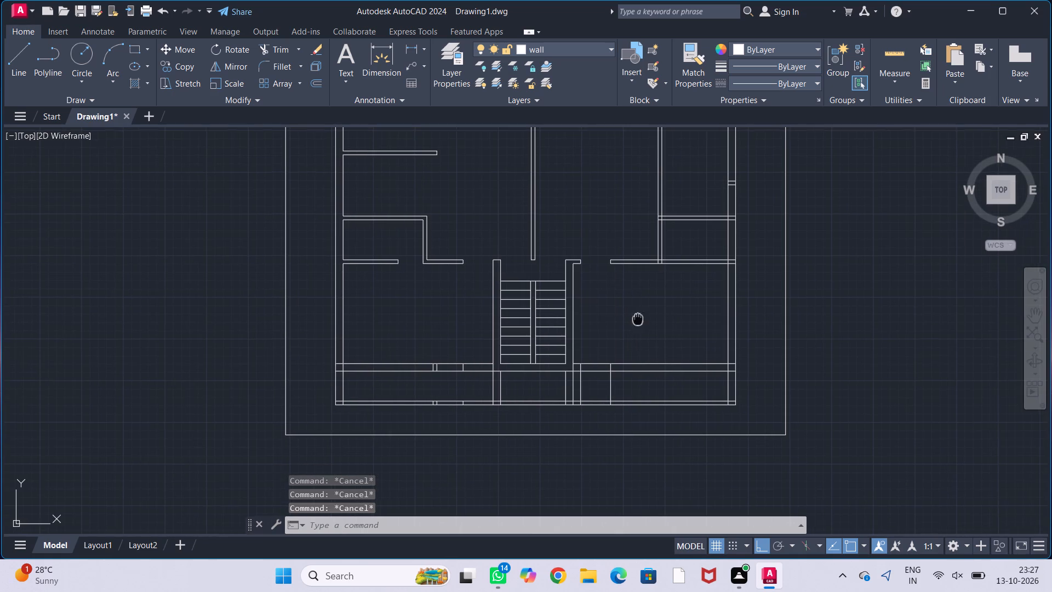
middle_click_drag(648, 327, 661, 334)
middle_click_drag(672, 318, 673, 364)
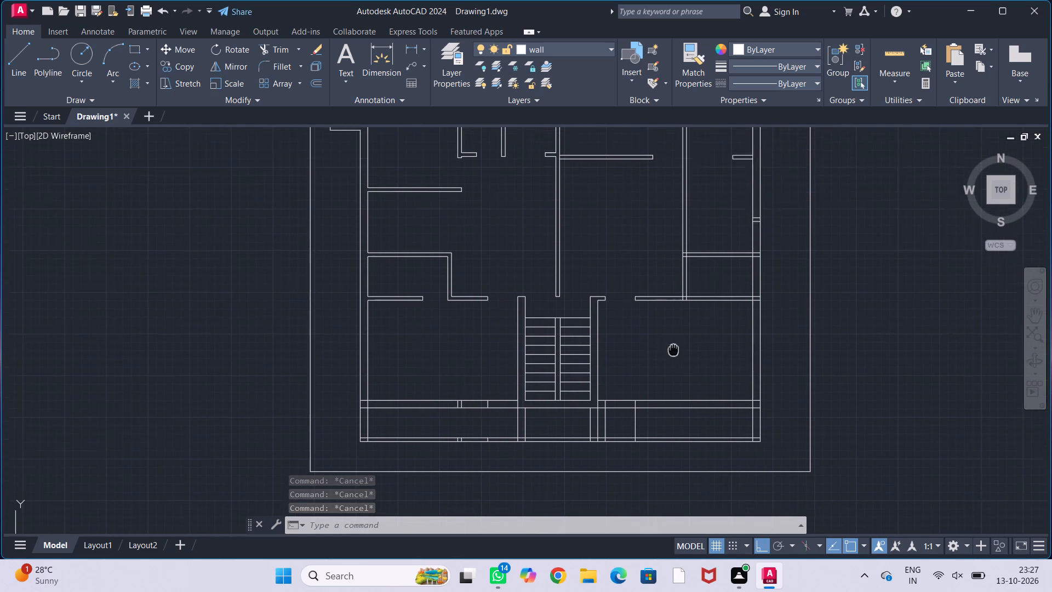
middle_click_drag(673, 364, 673, 375)
scroll(691, 329, "up", 2)
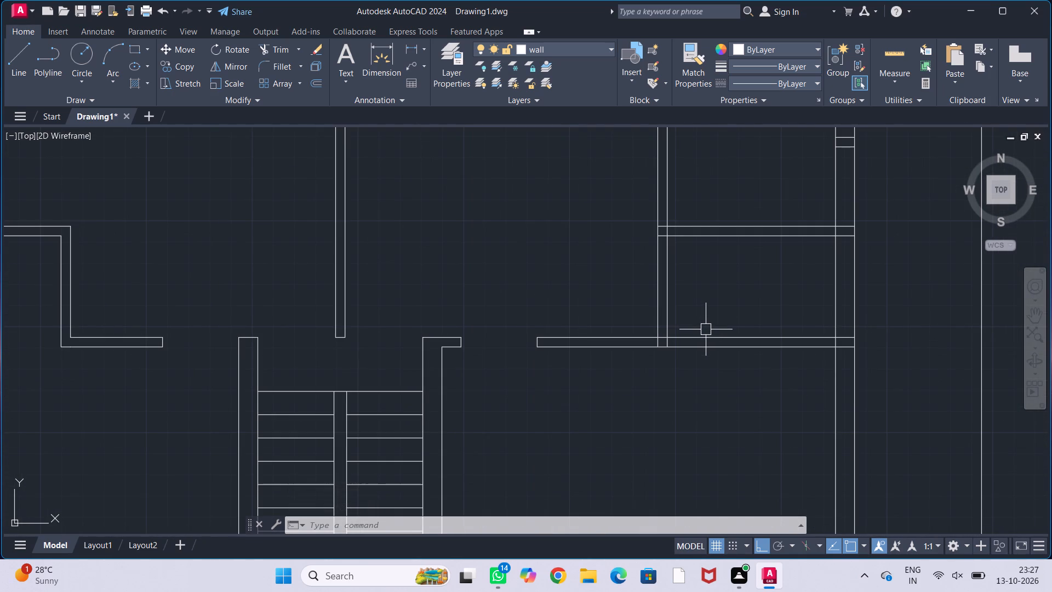
middle_click_drag(728, 312, 786, 301)
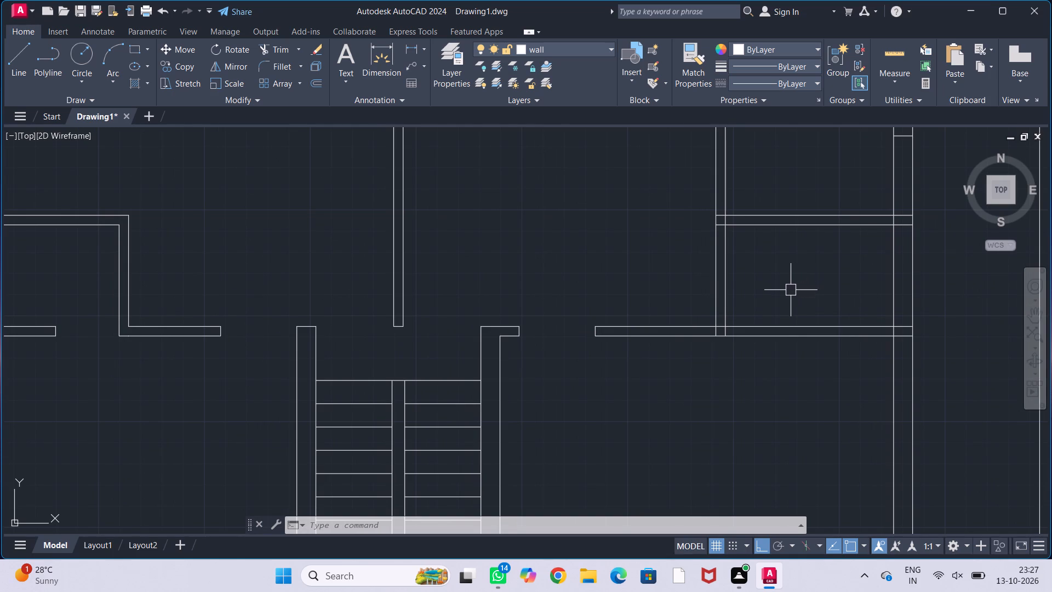
middle_click_drag(786, 293, 758, 338)
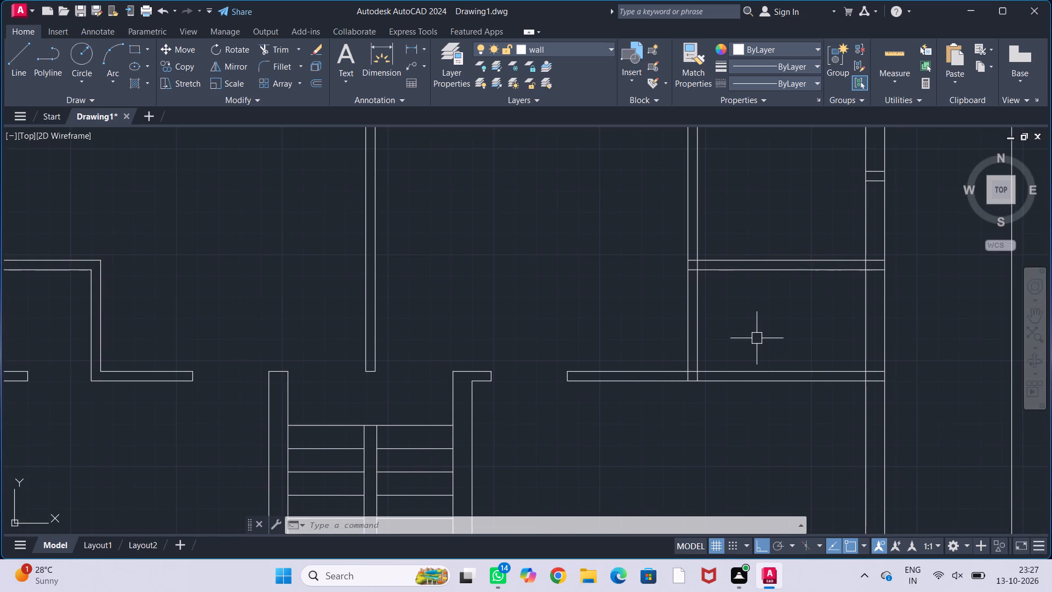
middle_click_drag(781, 314, 742, 368)
scroll(742, 360, "down", 1)
scroll(747, 287, "down", 1)
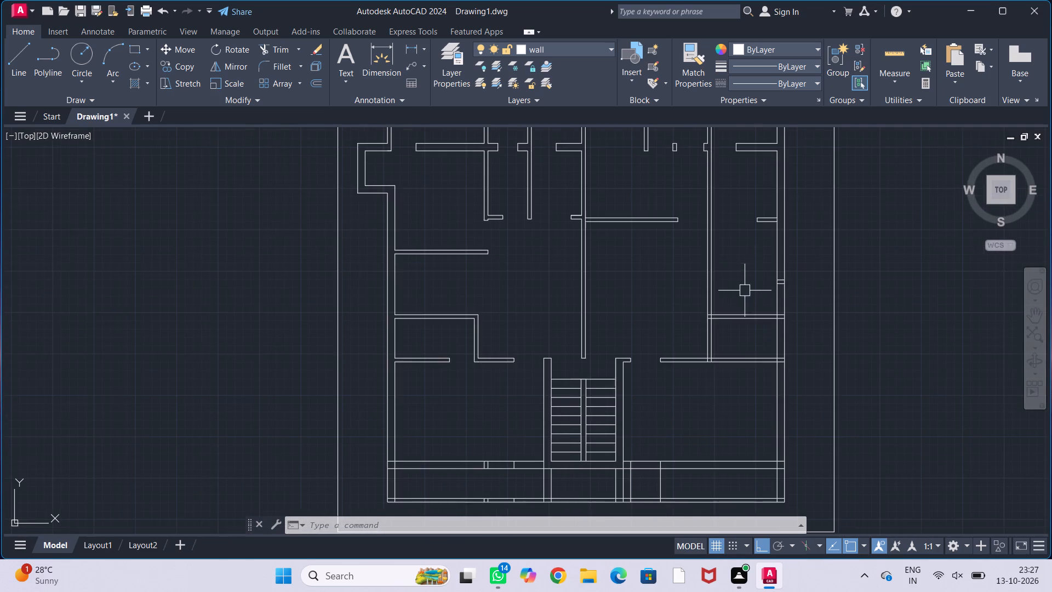
Draw a horizontal line across the northeast vertical wall, joining the east wall stub's lower corner to the partition end on the west.
middle_click_drag(755, 274, 739, 314)
middle_click_drag(741, 300, 741, 326)
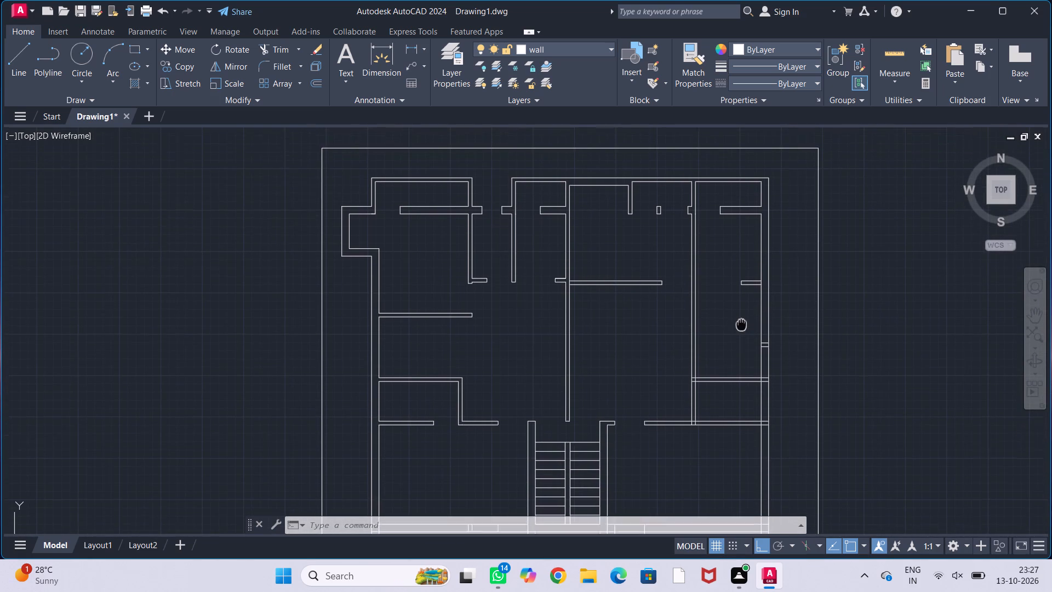
middle_click_drag(741, 326, 744, 334)
scroll(705, 287, "up", 1)
middle_click_drag(729, 298, 713, 299)
key("l")
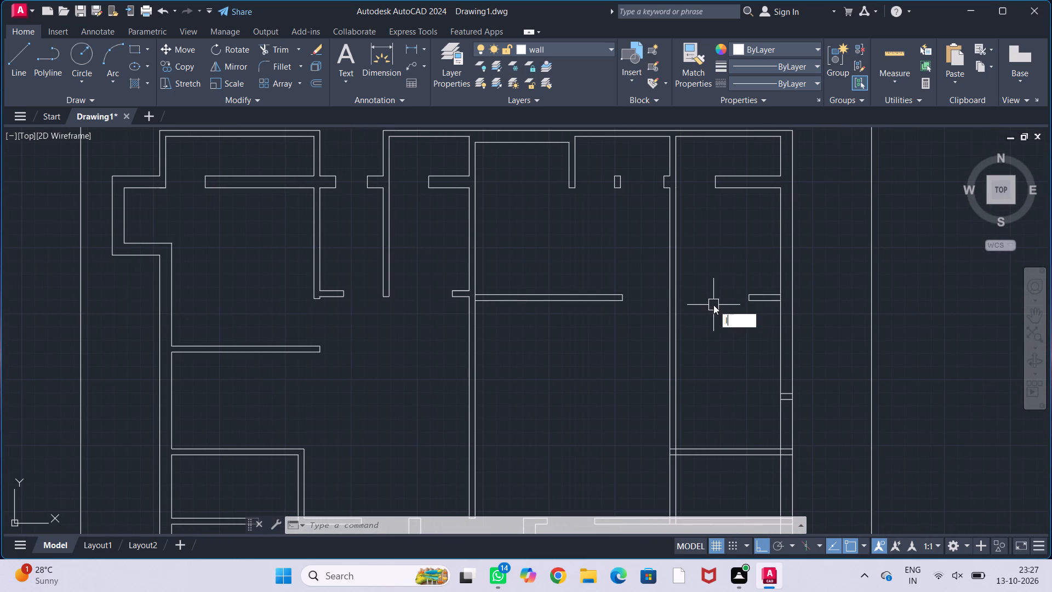
key("Return")
scroll(680, 314, "up", 2)
left_click(848, 284)
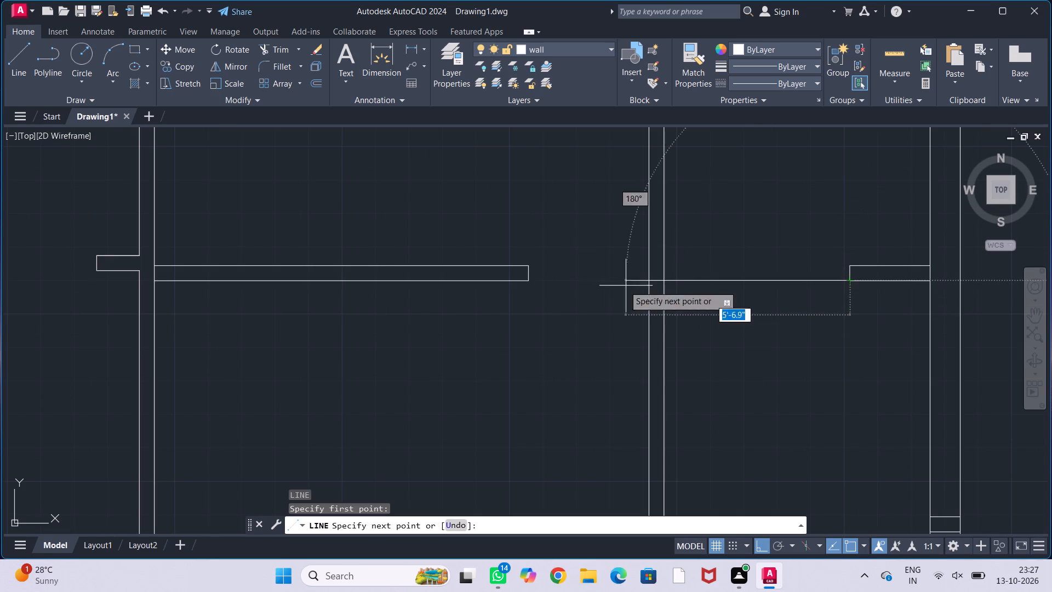
left_click(523, 280)
key("Escape")
key("Escape")
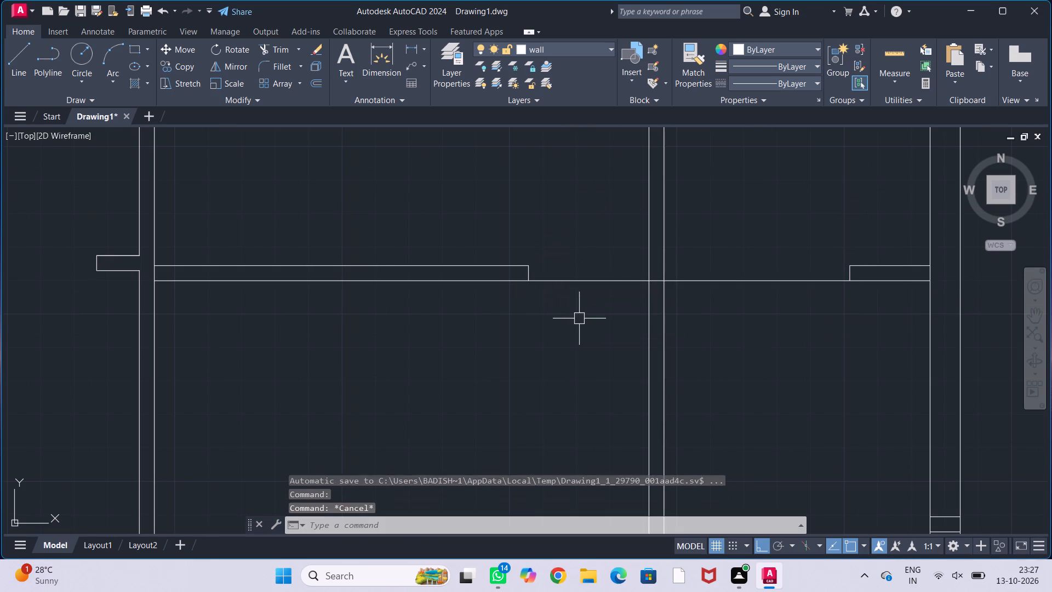
key("Escape")
key("Escape")
key("Escape")
Trim the vertical wall's two lines below the new horizontal line, and trim away that line on both sides of the wall.
type("tr")
key("Return")
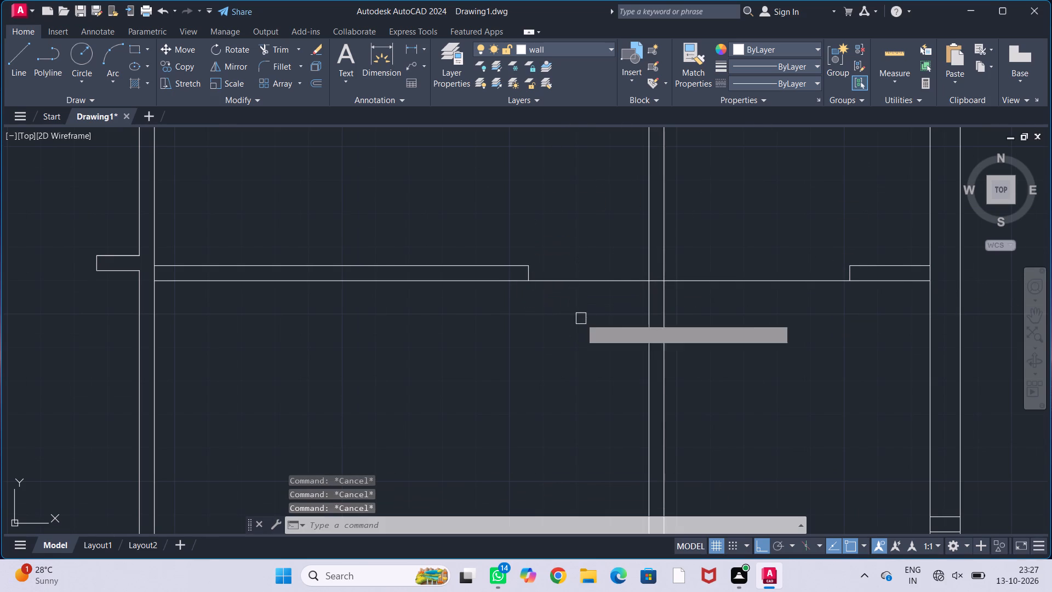
left_click_drag(578, 331, 737, 340)
left_click(608, 280)
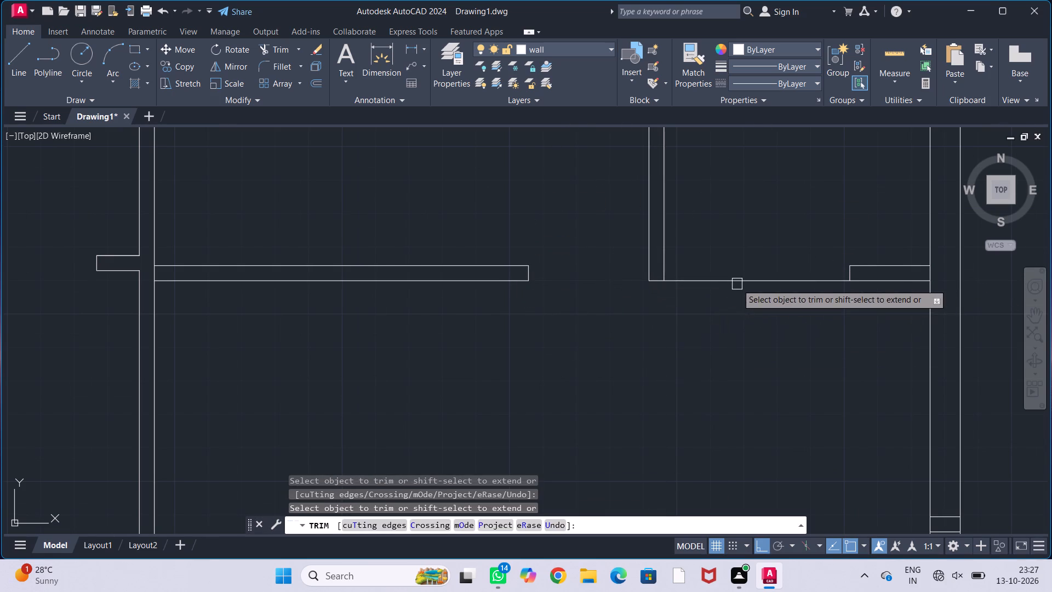
left_click(737, 282)
scroll(730, 320, "down", 3)
middle_click_drag(748, 351, 725, 311)
scroll(689, 339, "up", 1)
middle_click_drag(687, 337, 687, 335)
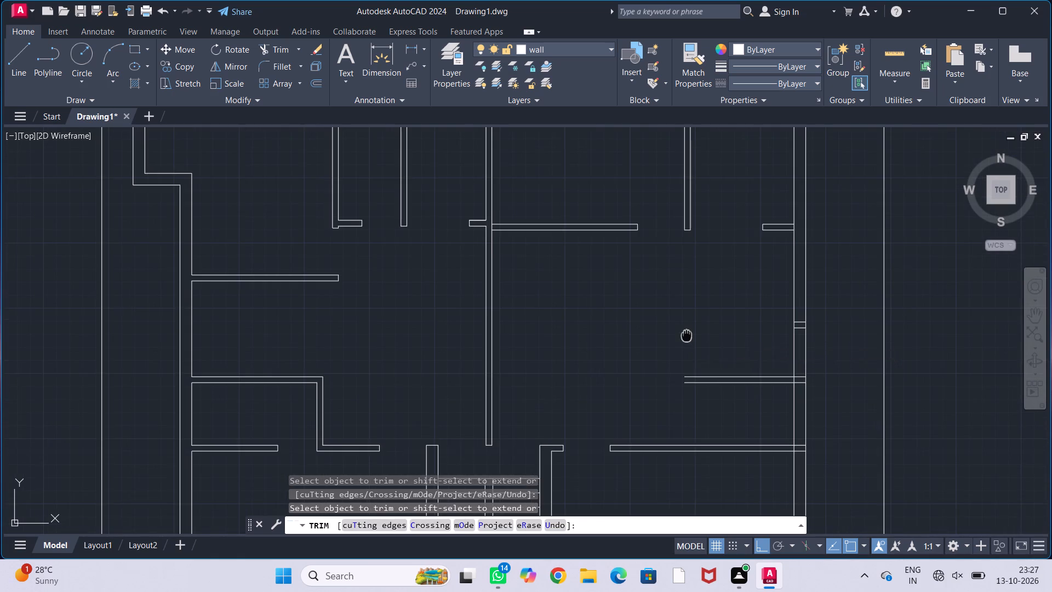
middle_click_drag(687, 335, 685, 304)
key("Escape")
key("Escape")
key("Escape")
key("Escape")
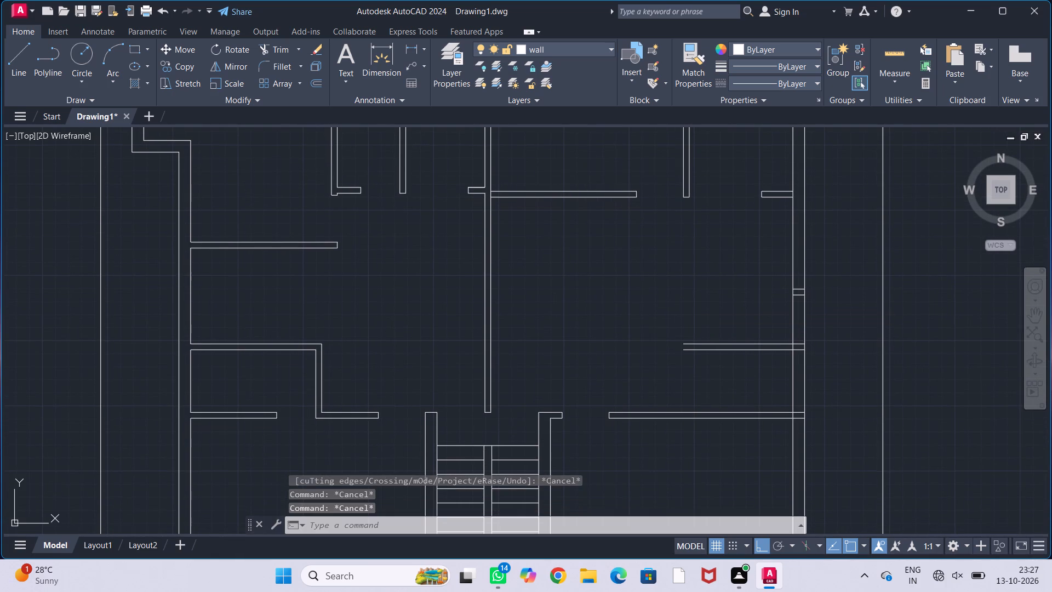
Draw a vertical line from the shortened wall's lower east corner down to the top line of the east room's top wall.
key("l")
key("Return")
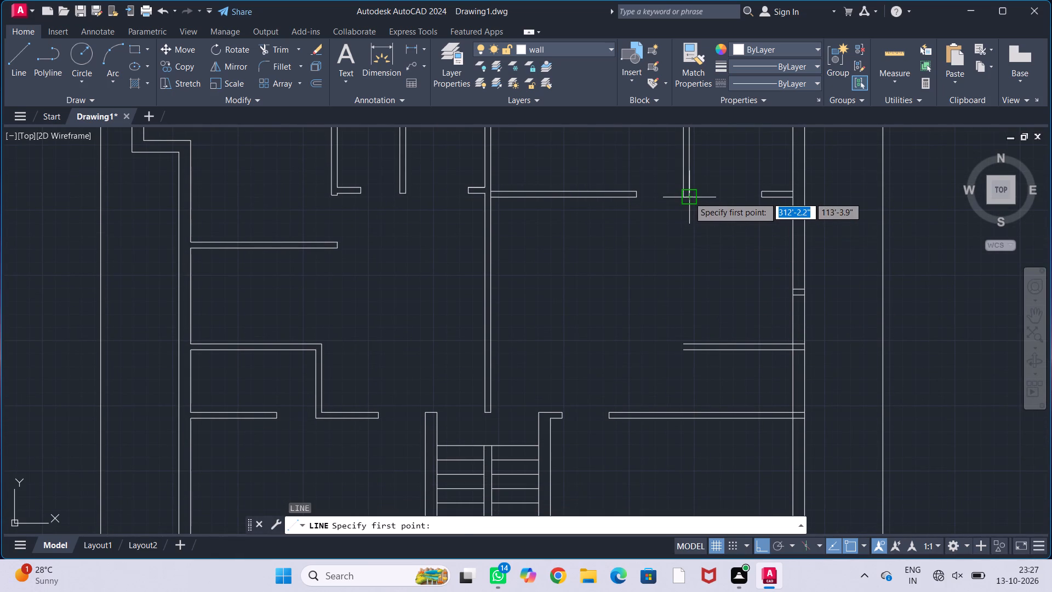
left_click(689, 197)
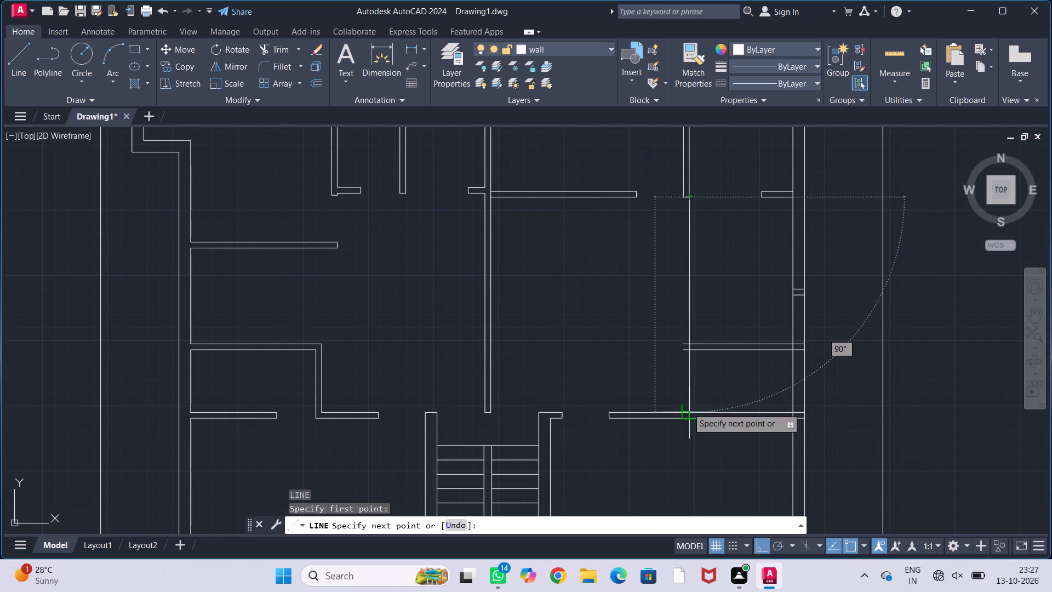
left_click(688, 408)
key("Escape")
key("Escape")
key("Escape")
key("Escape")
Offset the new vertical line 4.5" to the west to form the wall thickness.
middle_click_drag(713, 366, 685, 332)
scroll(680, 320, "up", 1)
middle_click(687, 332)
type("off")
key("Return")
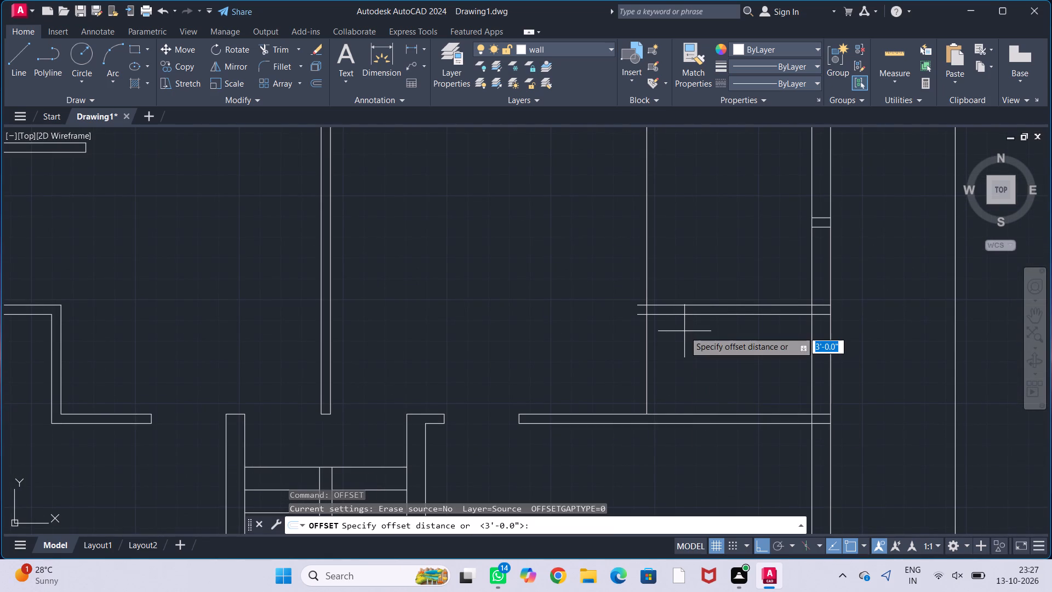
type("4.5")
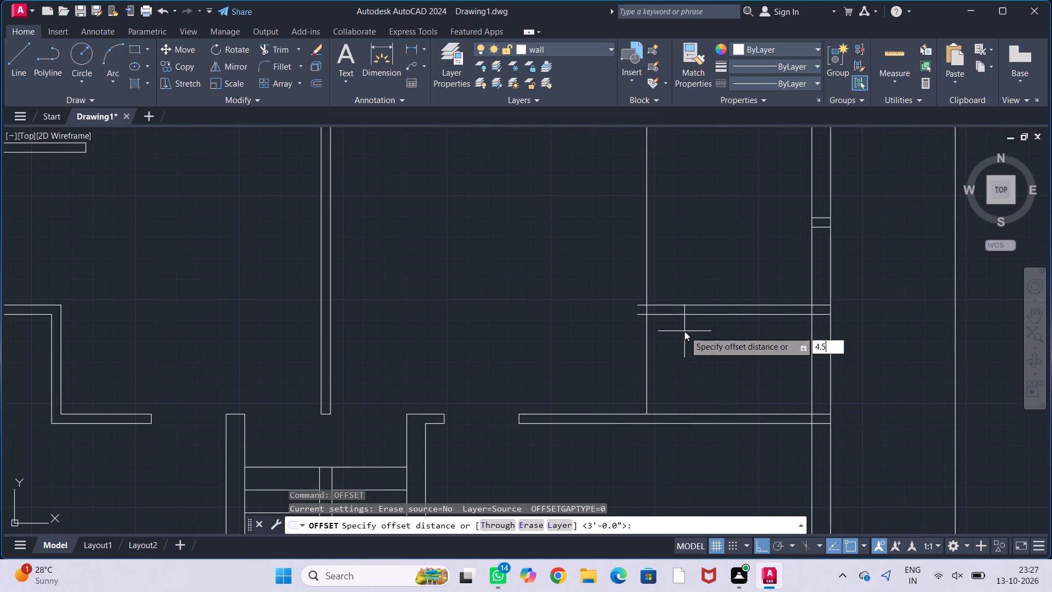
key("shift+quotedbl")
key("Return")
left_click(644, 357)
left_click(620, 366)
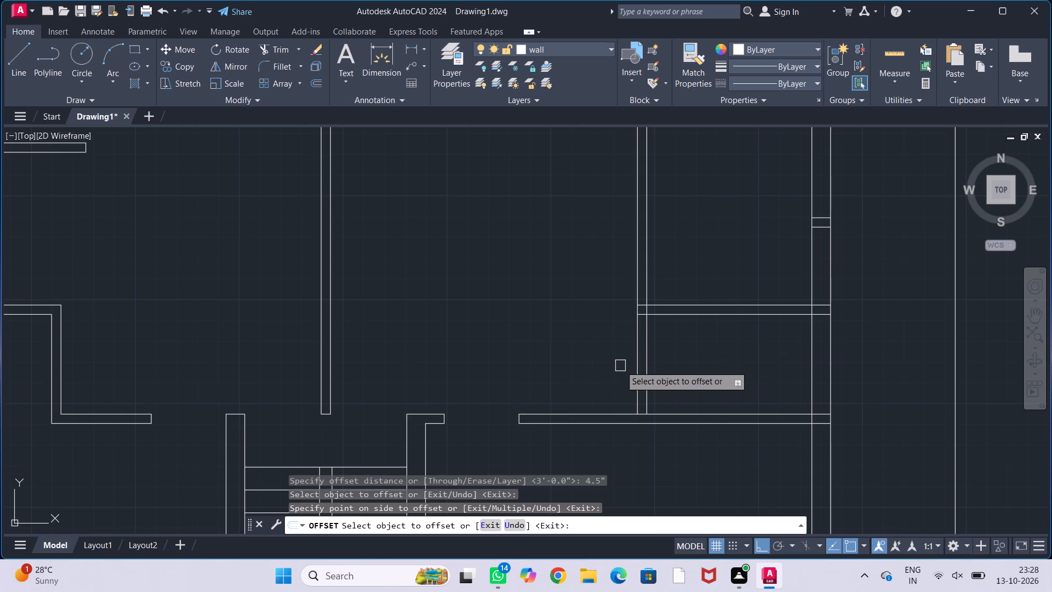
key("Escape")
key("Escape")
key("Escape")
key("Escape")
key("Escape")
Offset the upper line of the horizontal cross wall in the northeast strip 4' to the north.
scroll(724, 374, "down", 2)
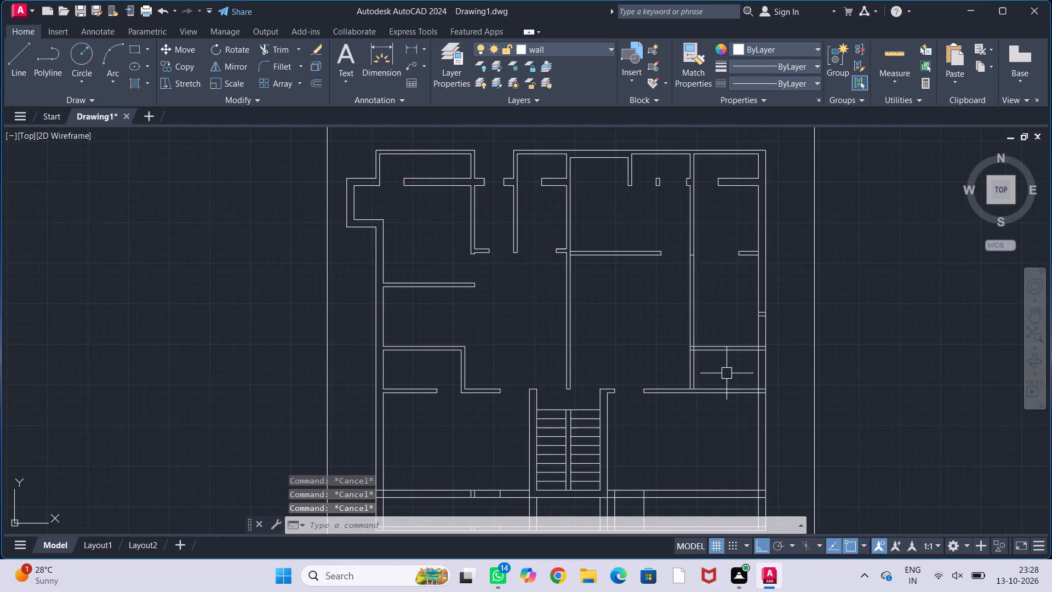
middle_click_drag(727, 373, 662, 385)
scroll(661, 379, "up", 1)
middle_click_drag(661, 377, 645, 371)
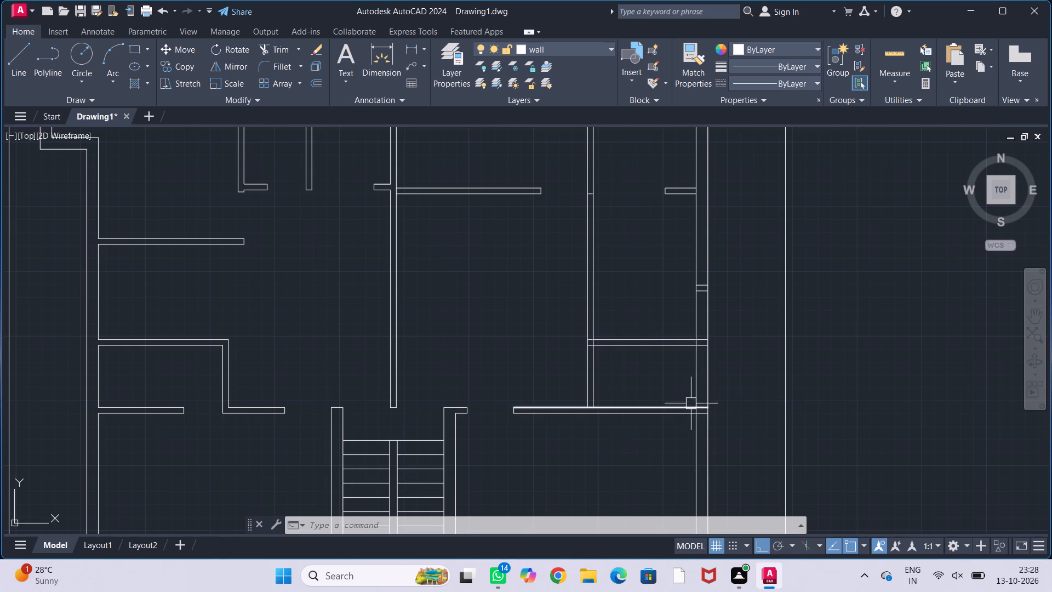
scroll(634, 390, "up", 1)
middle_click(634, 390)
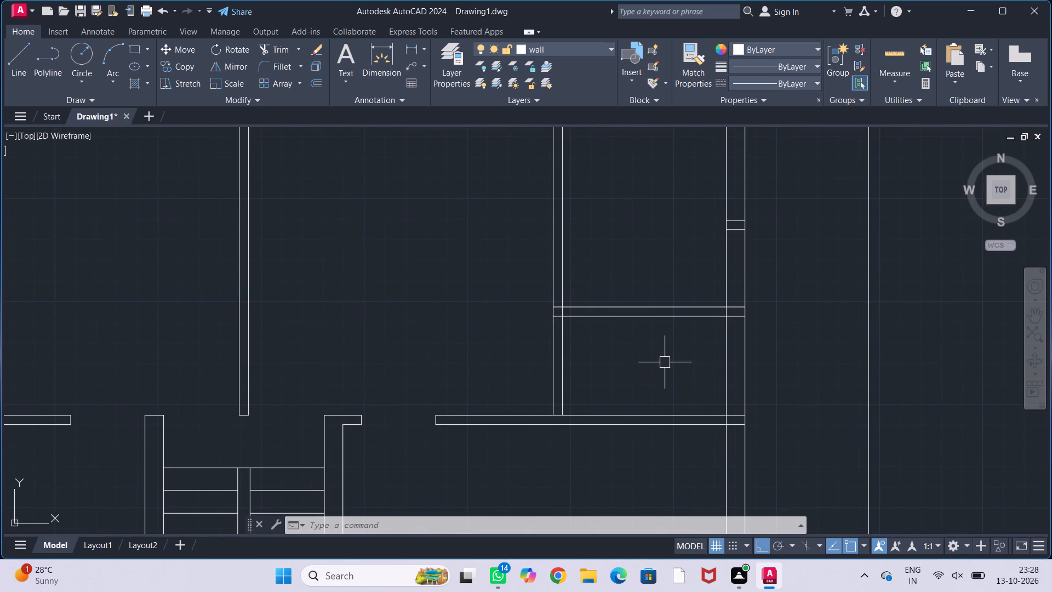
middle_click_drag(667, 361, 649, 385)
key("o")
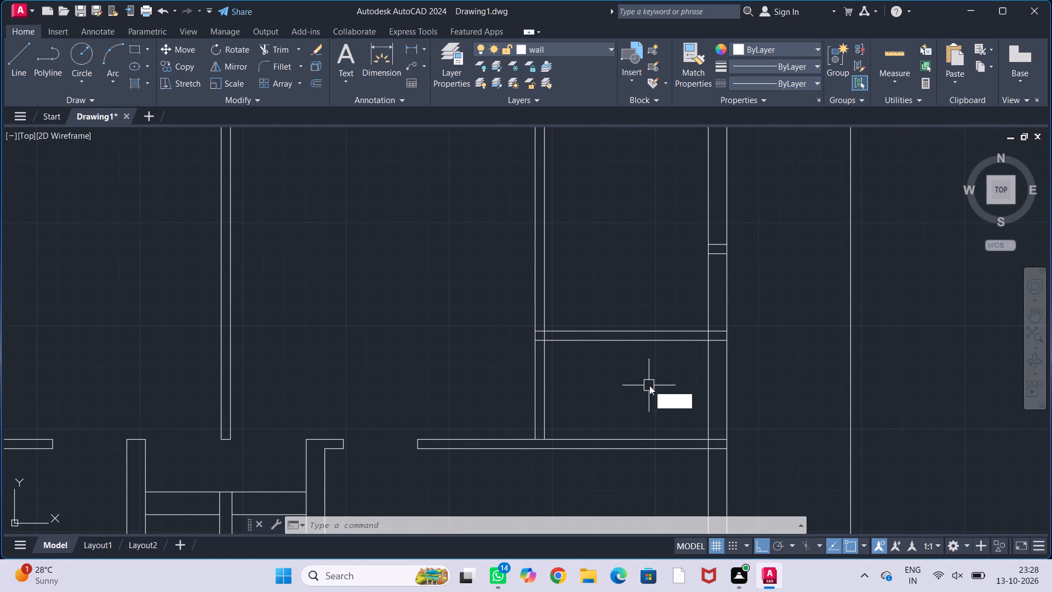
key("f")
key("f")
key("Return")
type("4'")
key("Return")
left_click(648, 328)
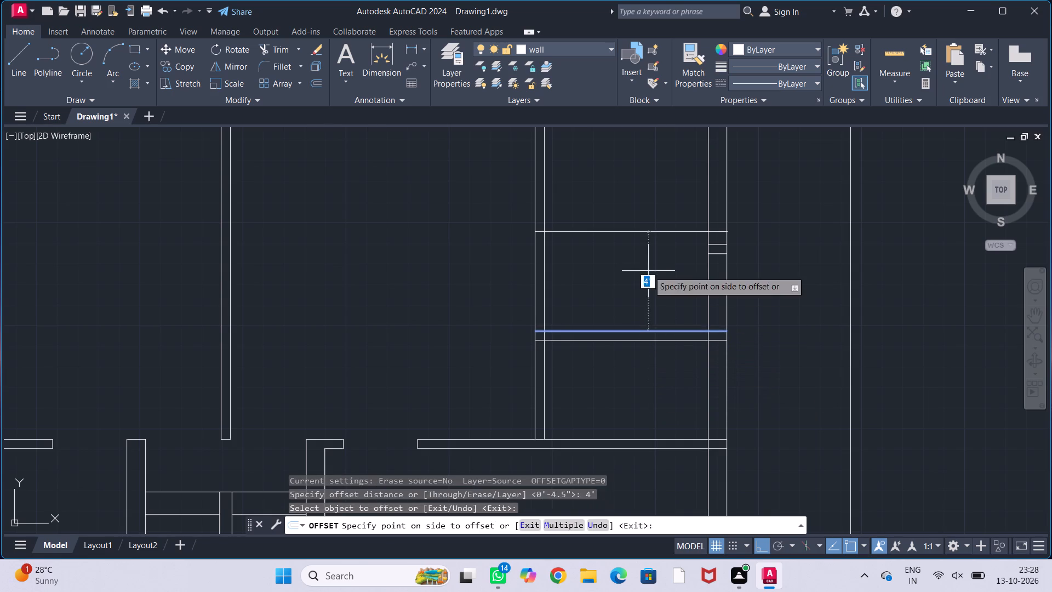
left_click(648, 271)
key("Escape")
key("Escape")
key("Escape")
key("Escape")
key("Escape")
Offset the new horizontal line 4.5" to the north to form a second cross wall.
key("o")
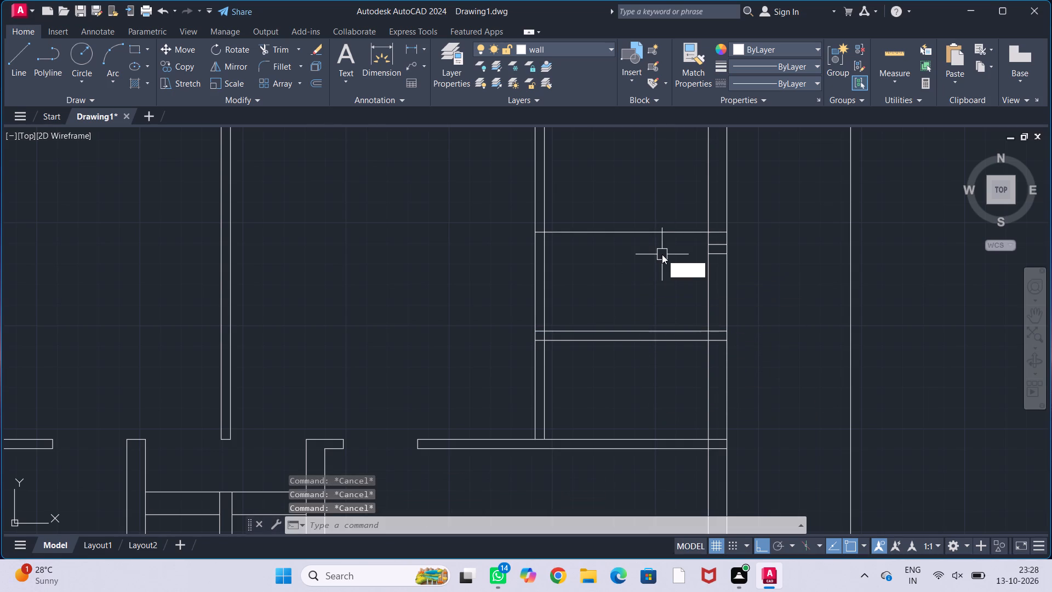
key("f")
key("f")
key("Return")
type("4.5")
key("shift+quotedbl")
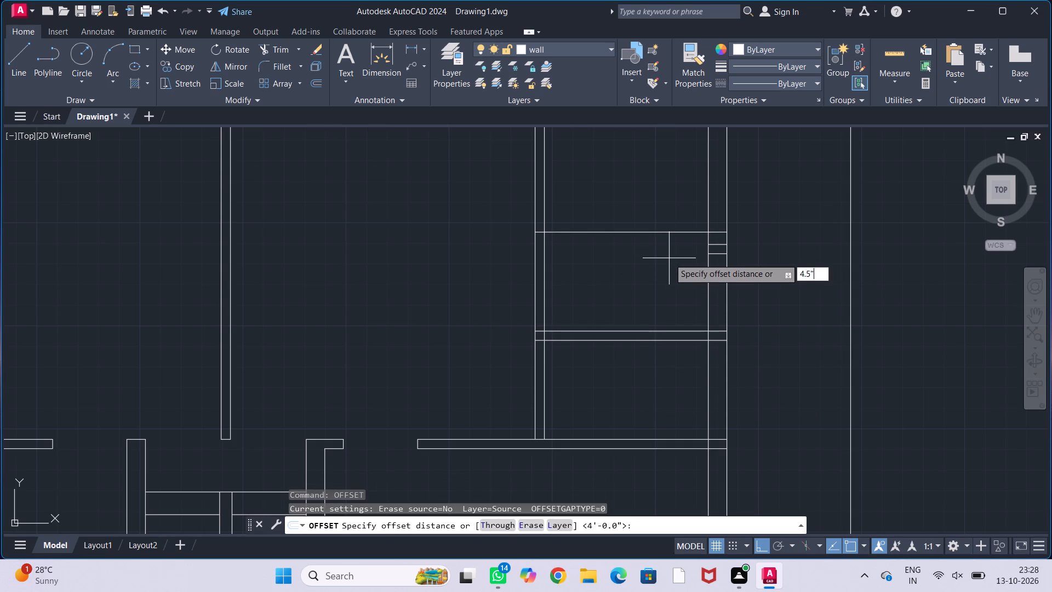
key("Return")
left_click(672, 235)
left_click(664, 193)
key("Escape")
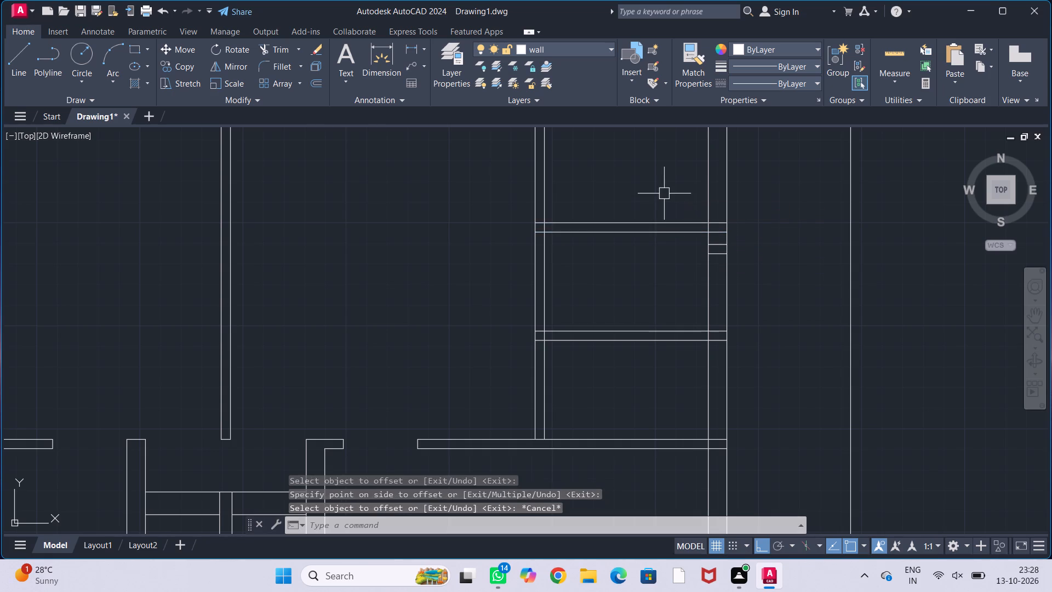
key("Escape")
key("Escape")
key("Escape")
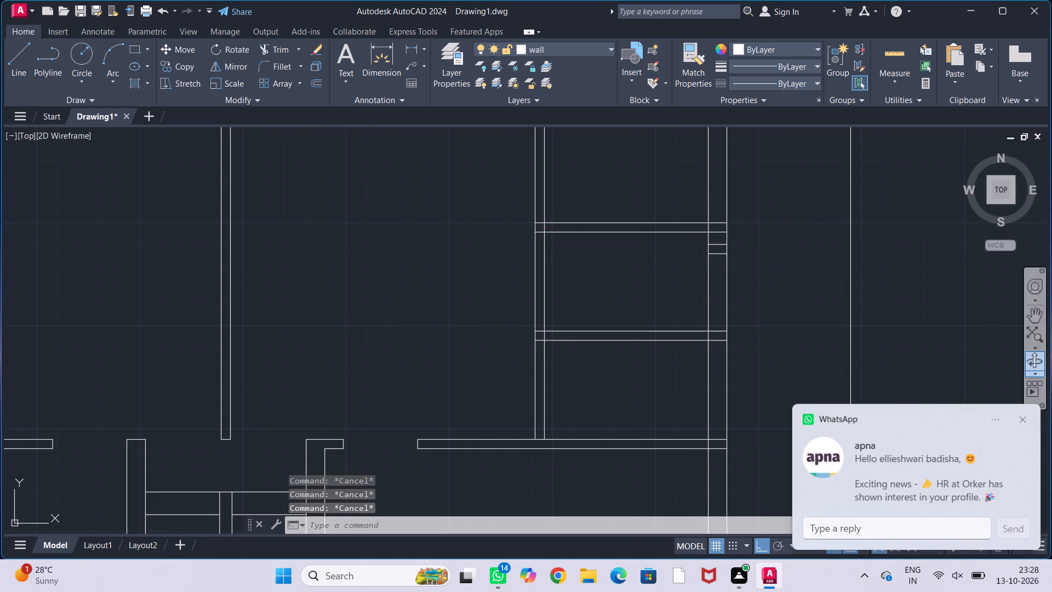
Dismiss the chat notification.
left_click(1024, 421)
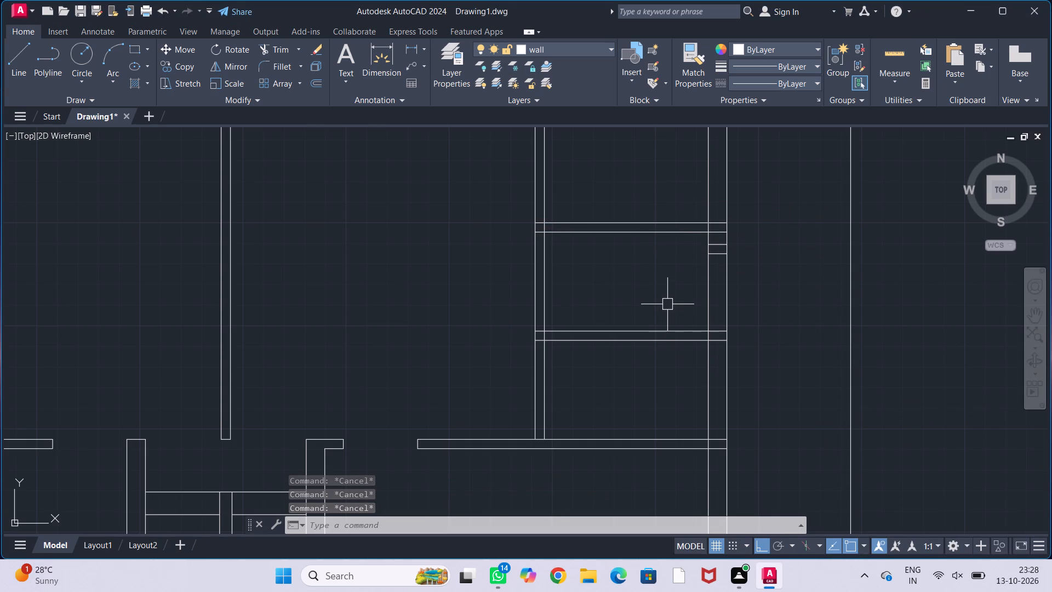
Trim the new cross wall's junctions with the east outer wall and west partition, including the two short lines inside the outer wall.
type("tr")
key("Return")
scroll(702, 228, "up", 2)
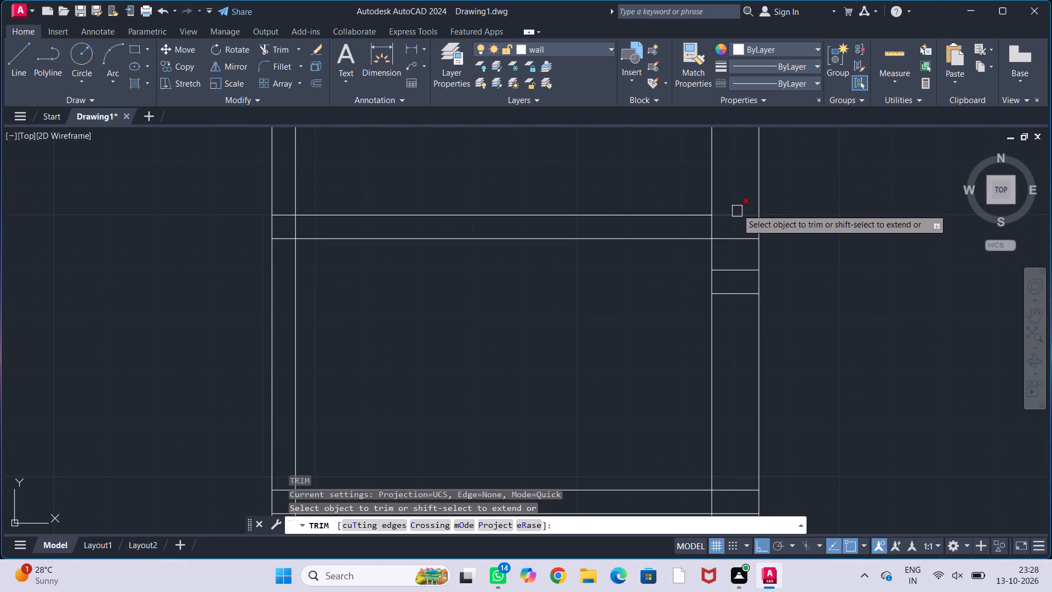
left_click_drag(736, 195, 730, 331)
left_click(712, 229)
scroll(697, 237, "down", 1)
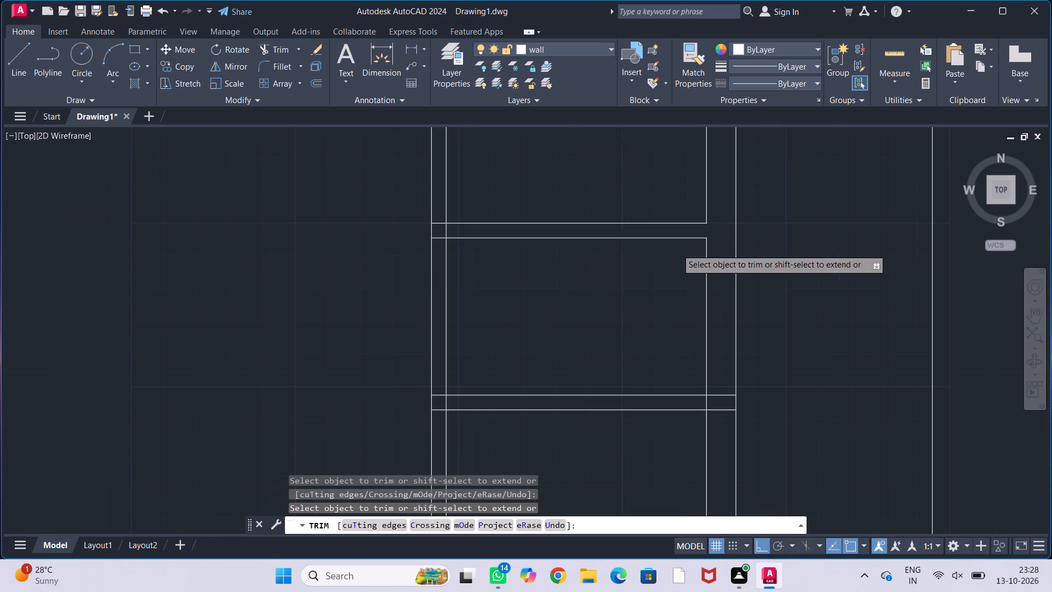
scroll(451, 231, "up", 2)
left_click_drag(416, 195, 398, 286)
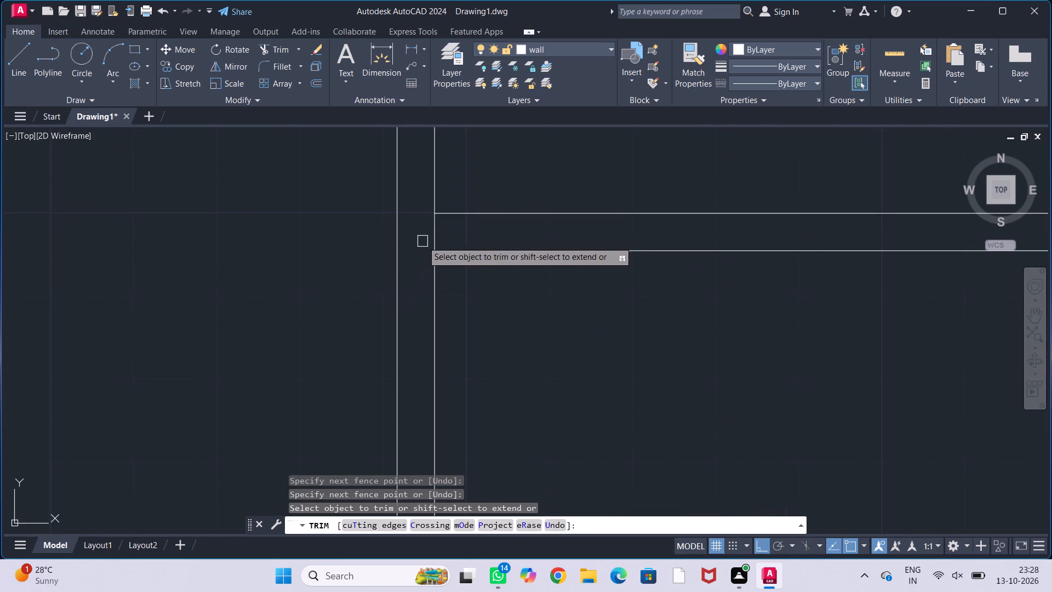
left_click(433, 232)
Trim the southern cross wall's junctions with the west partition and the east outer wall, opening the wall lines between its two faces.
scroll(553, 264, "down", 2)
middle_click_drag(563, 277, 581, 227)
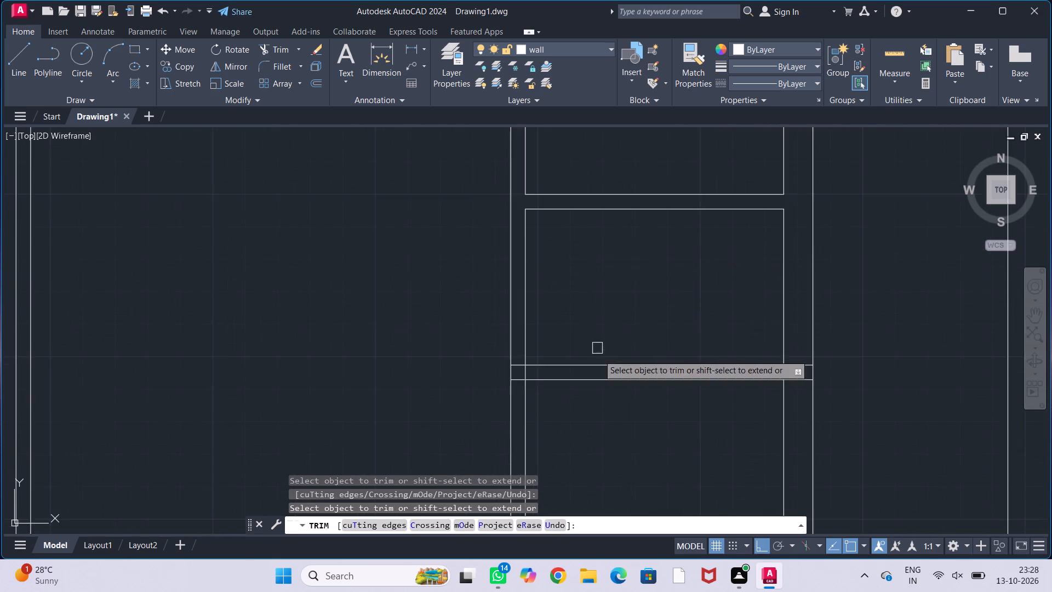
middle_click_drag(600, 346, 565, 261)
scroll(505, 284, "up", 2)
left_click_drag(445, 260, 441, 347)
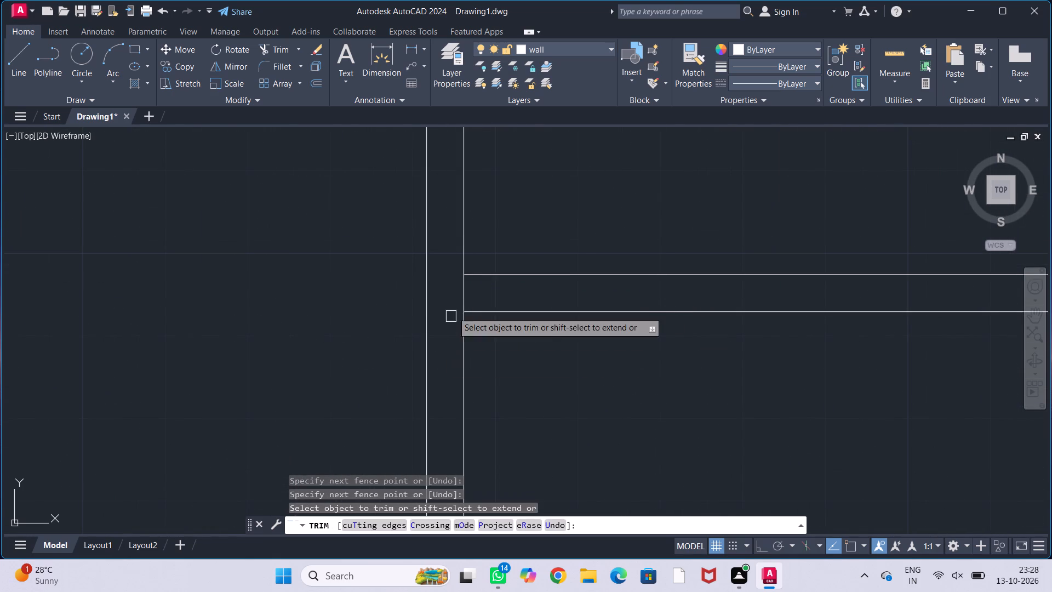
left_click(468, 291)
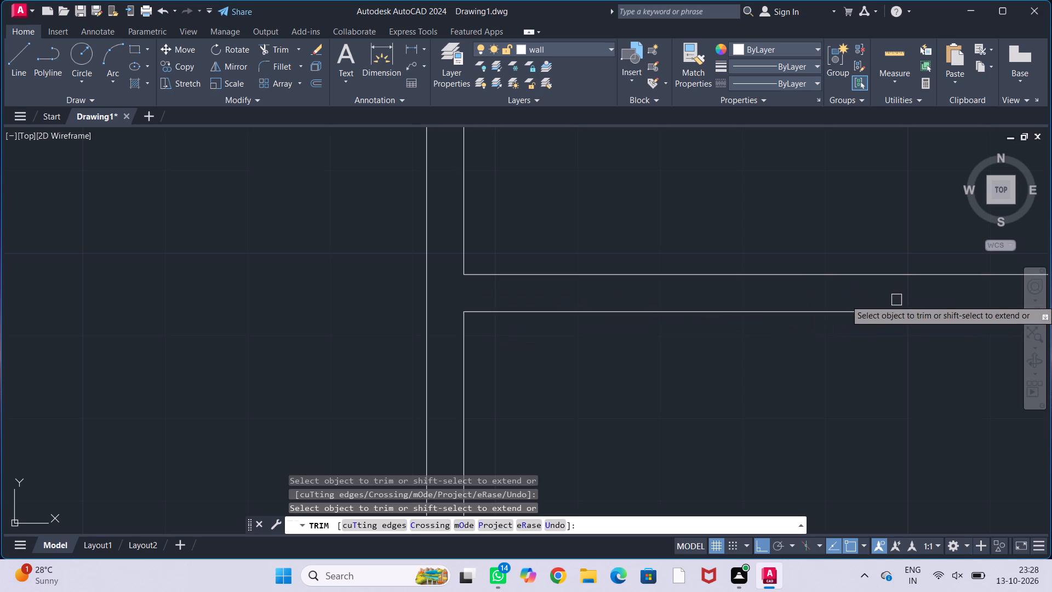
middle_click_drag(897, 299, 620, 317)
scroll(620, 317, "down", 2)
left_click_drag(722, 284, 716, 351)
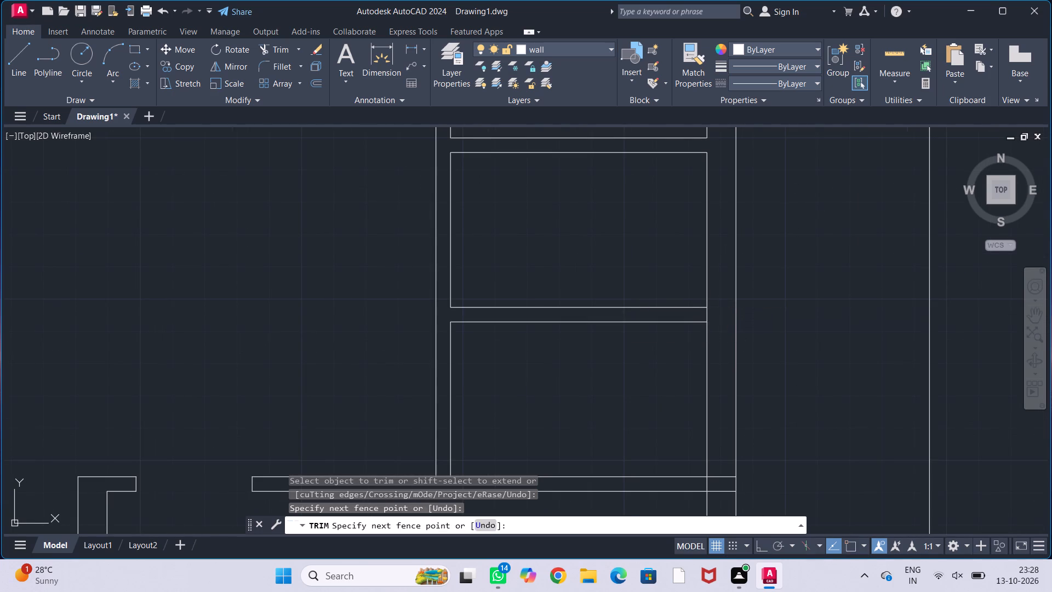
left_click(706, 316)
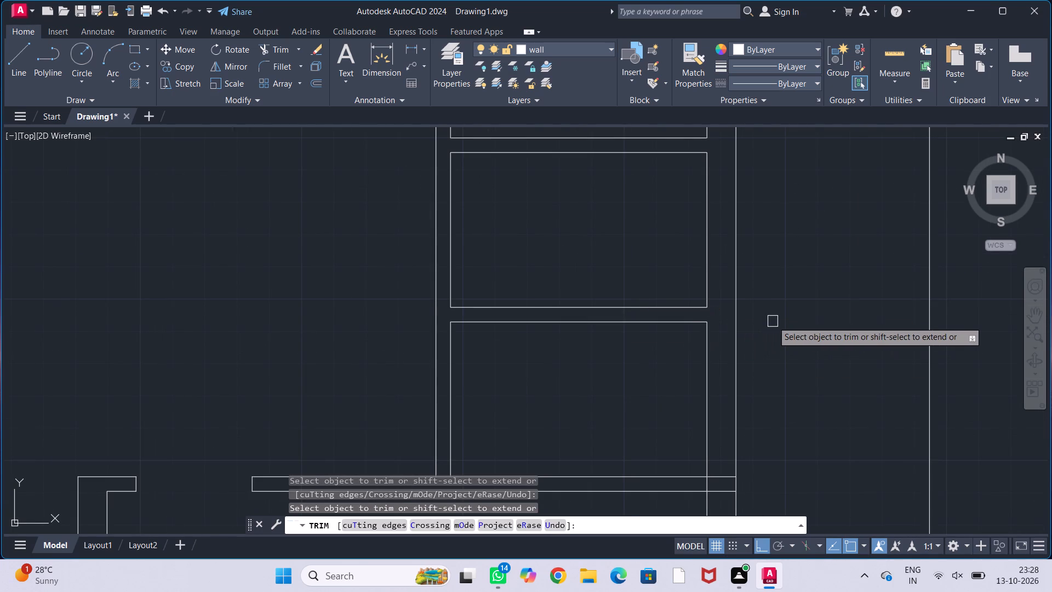
key("Escape")
key("Escape")
key("Escape")
key("Escape")
key("Escape")
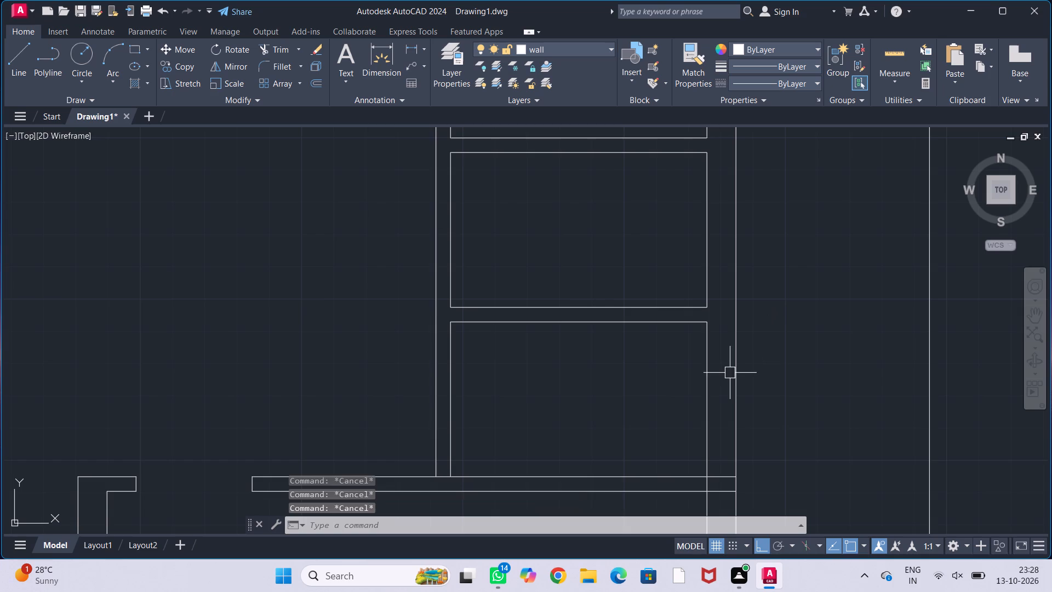
Fillet the northern cross wall's upper line with the west partition's outer line to form a square corner.
scroll(683, 350, "down", 1)
middle_click_drag(659, 353, 649, 331)
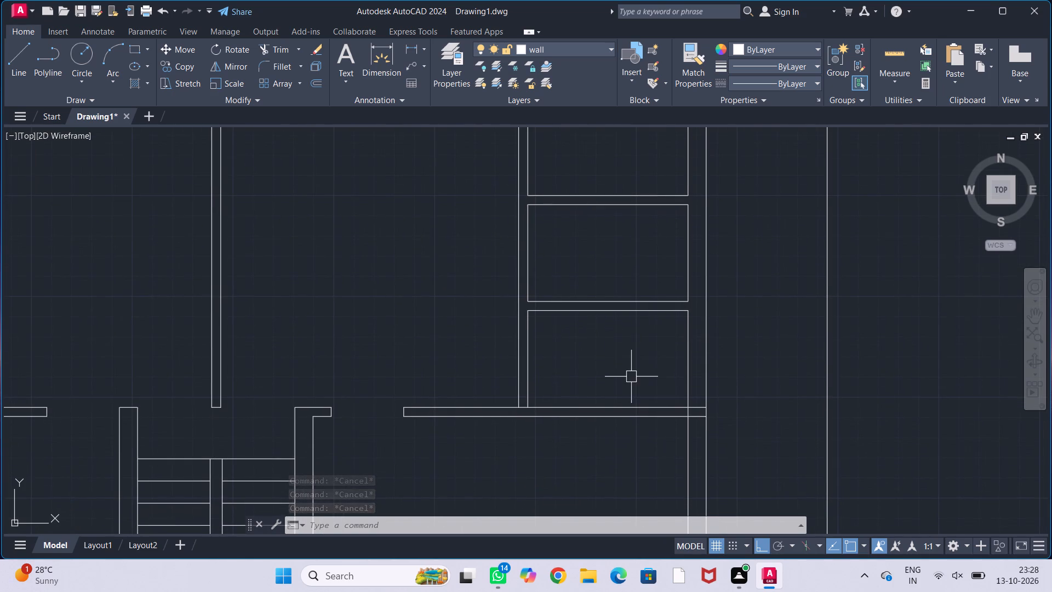
middle_click_drag(638, 358, 643, 423)
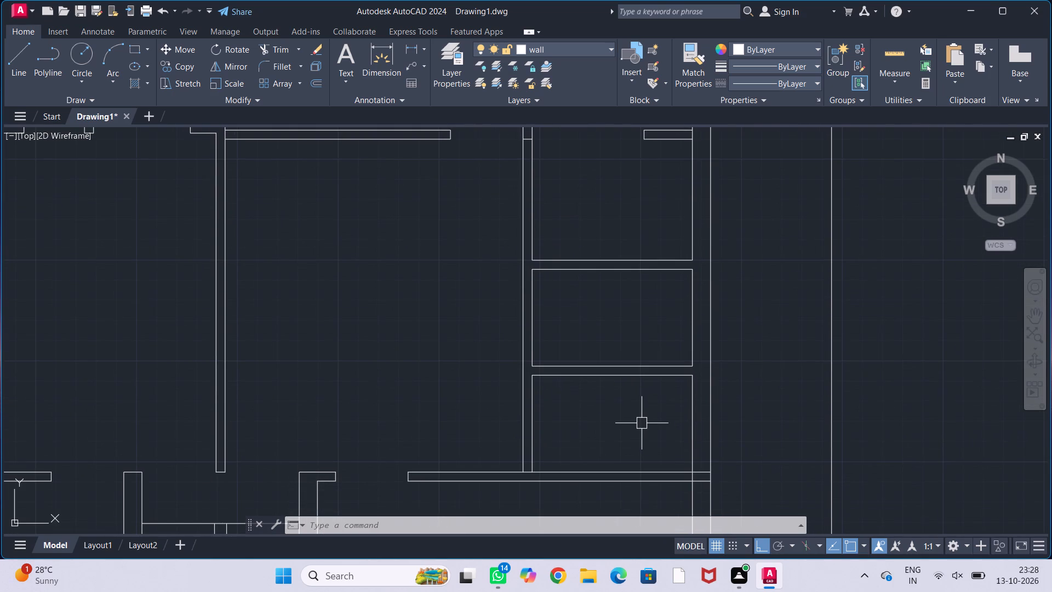
middle_click_drag(607, 317, 624, 425)
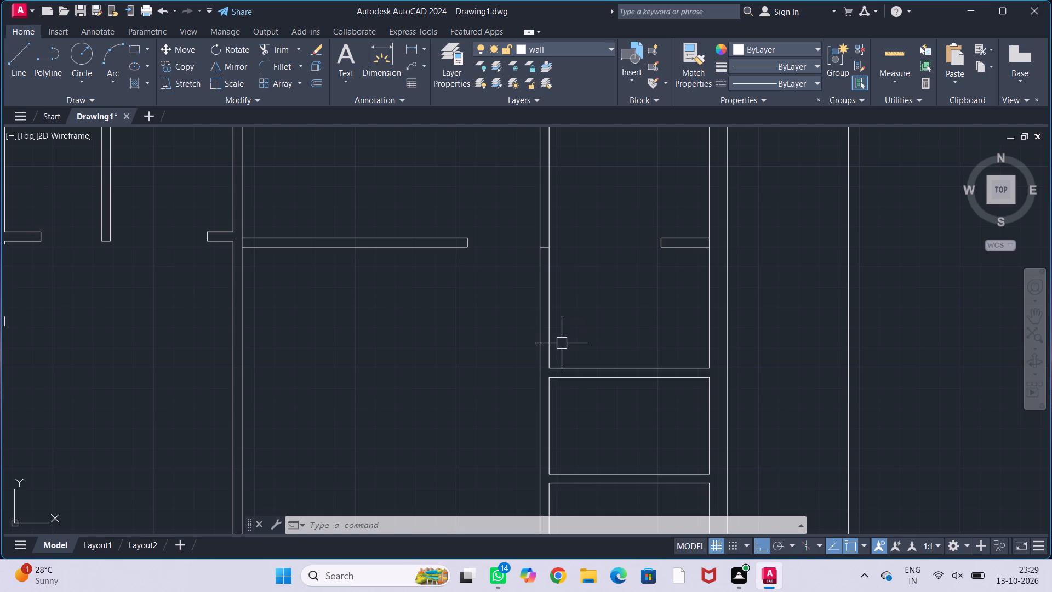
middle_click_drag(622, 346, 624, 323)
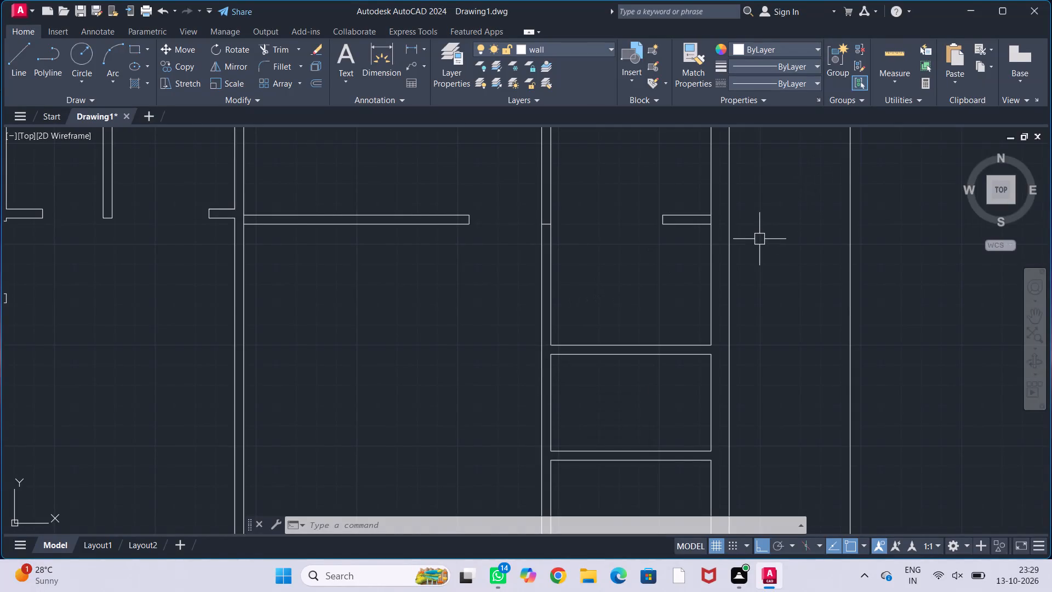
middle_click_drag(603, 292, 605, 292)
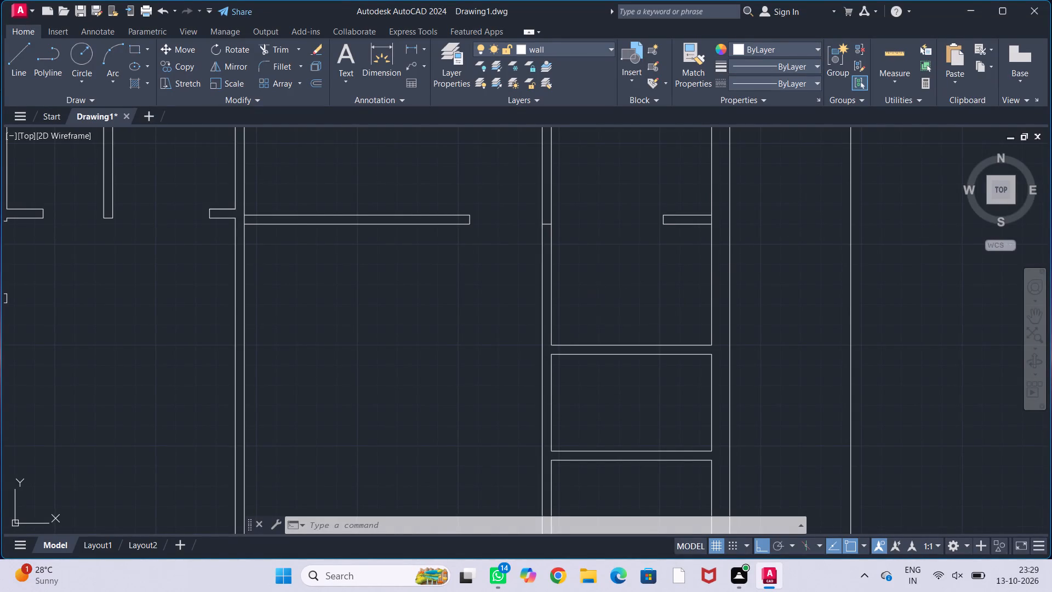
middle_click_drag(605, 292, 604, 232)
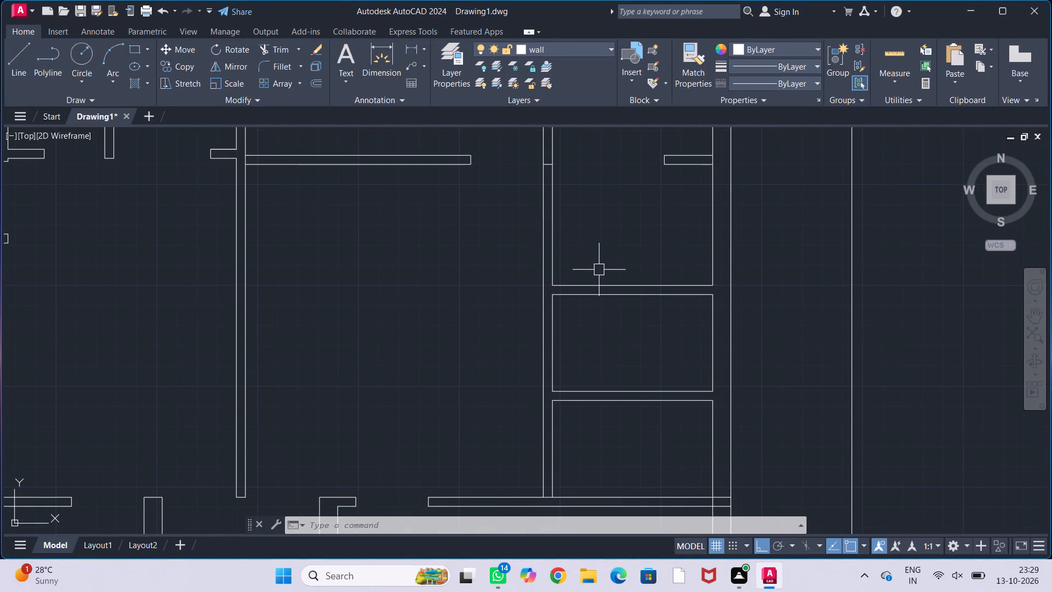
key("f")
key("Return")
left_click(597, 286)
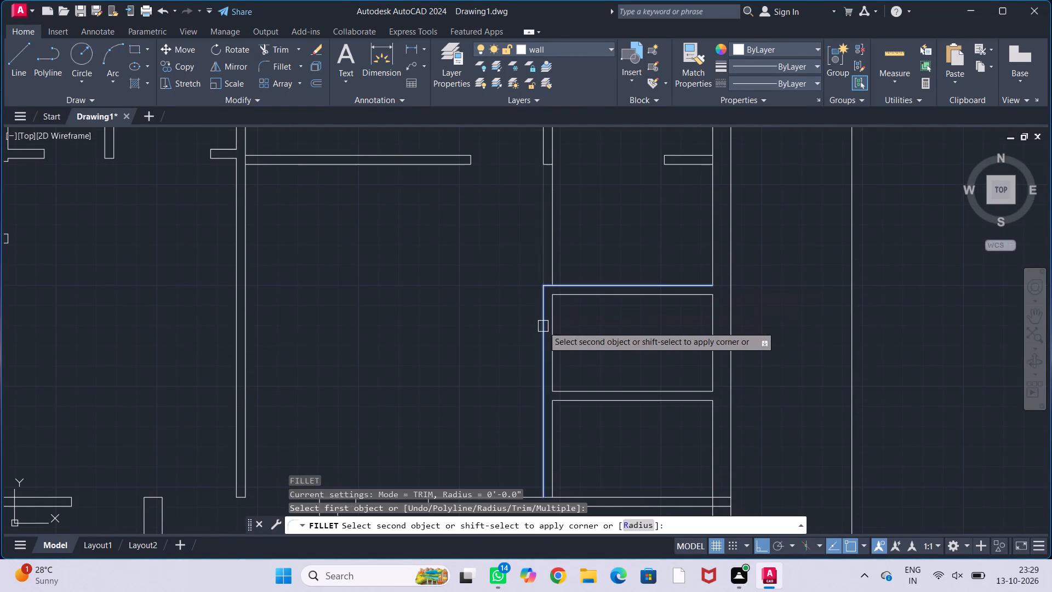
left_click(541, 328)
key("Escape")
key("Escape")
key("Escape")
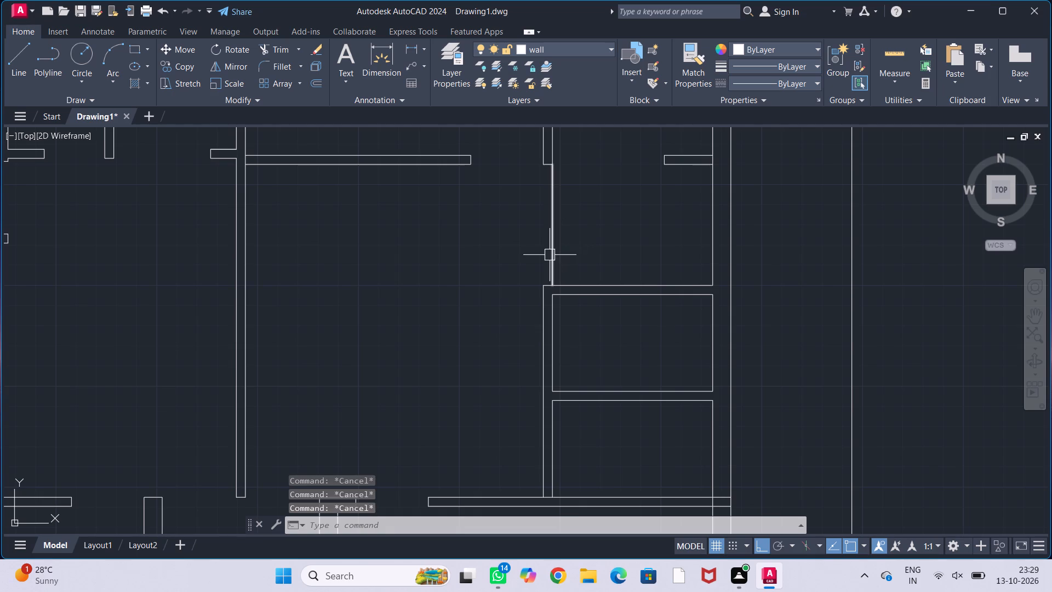
Erase the leftover inner line of the west partition north of the northern cross wall.
left_click(549, 255)
key("Delete")
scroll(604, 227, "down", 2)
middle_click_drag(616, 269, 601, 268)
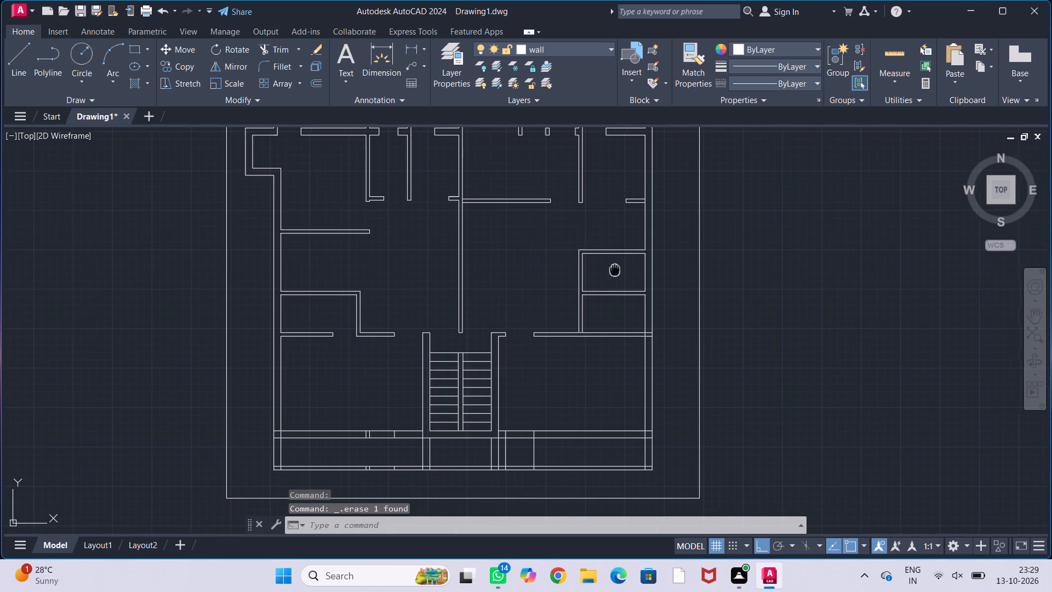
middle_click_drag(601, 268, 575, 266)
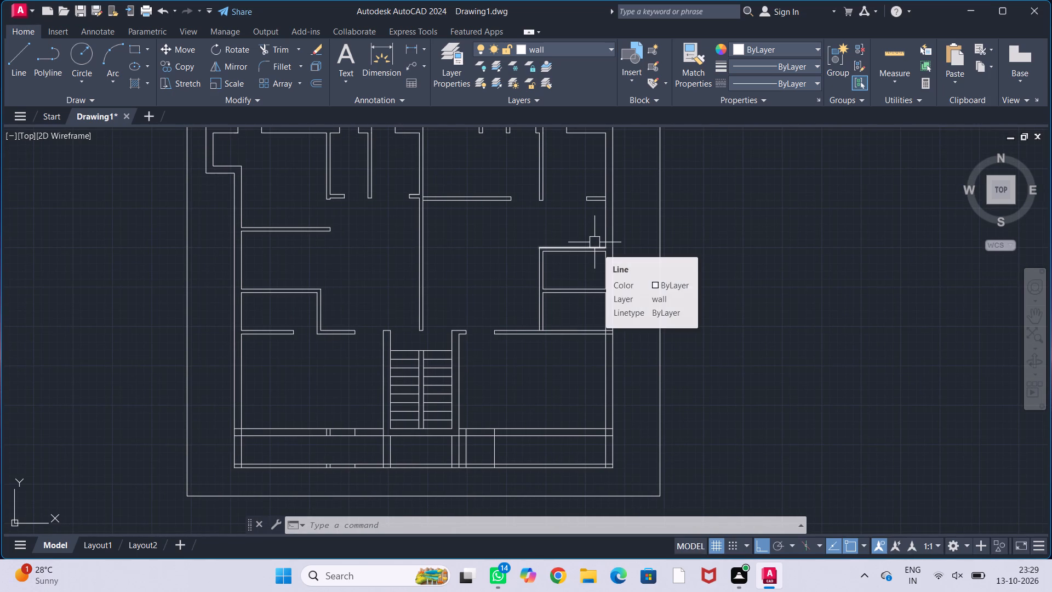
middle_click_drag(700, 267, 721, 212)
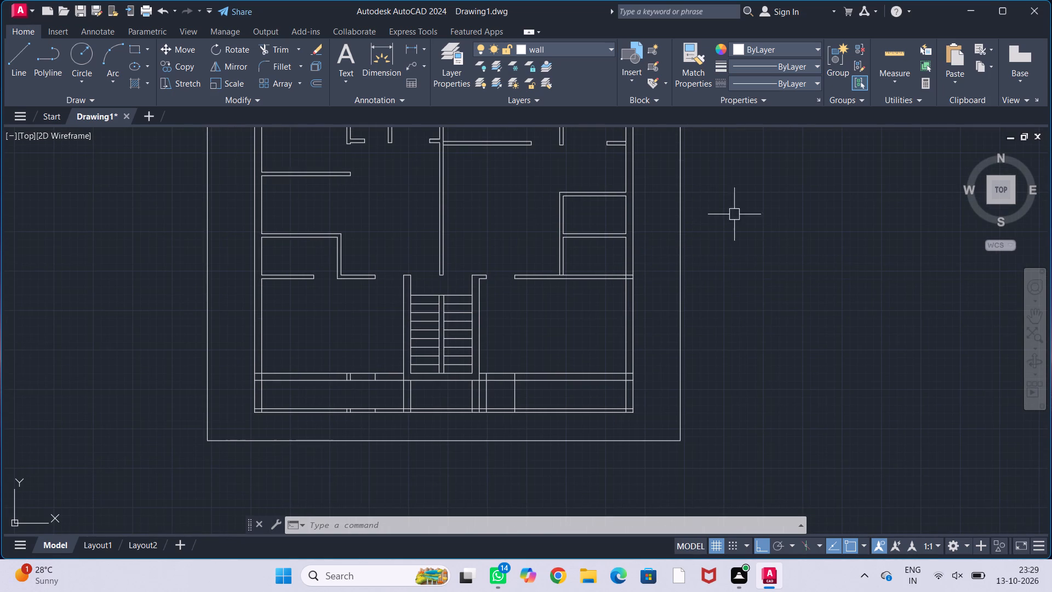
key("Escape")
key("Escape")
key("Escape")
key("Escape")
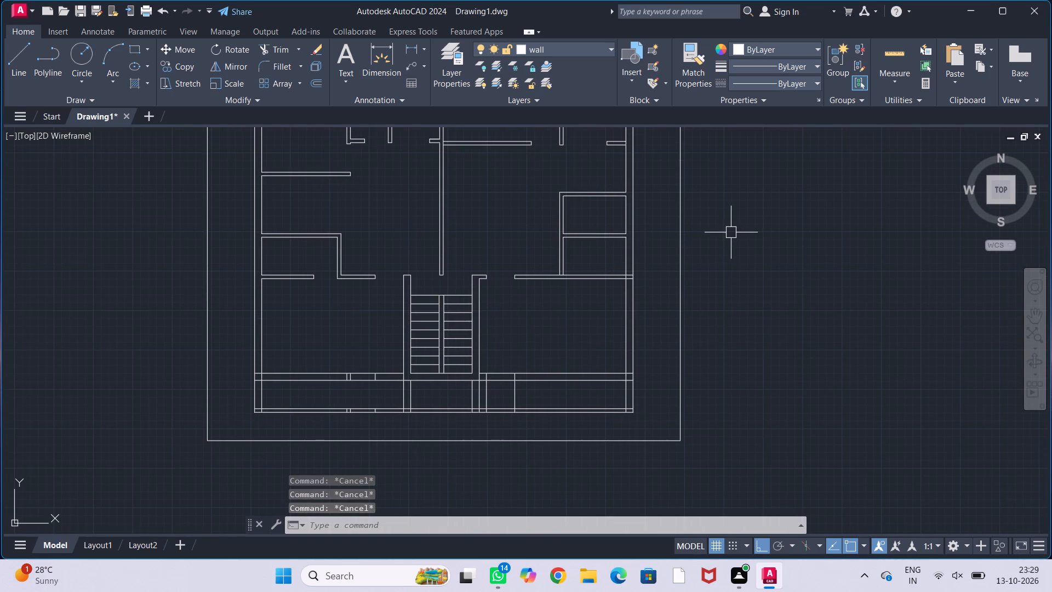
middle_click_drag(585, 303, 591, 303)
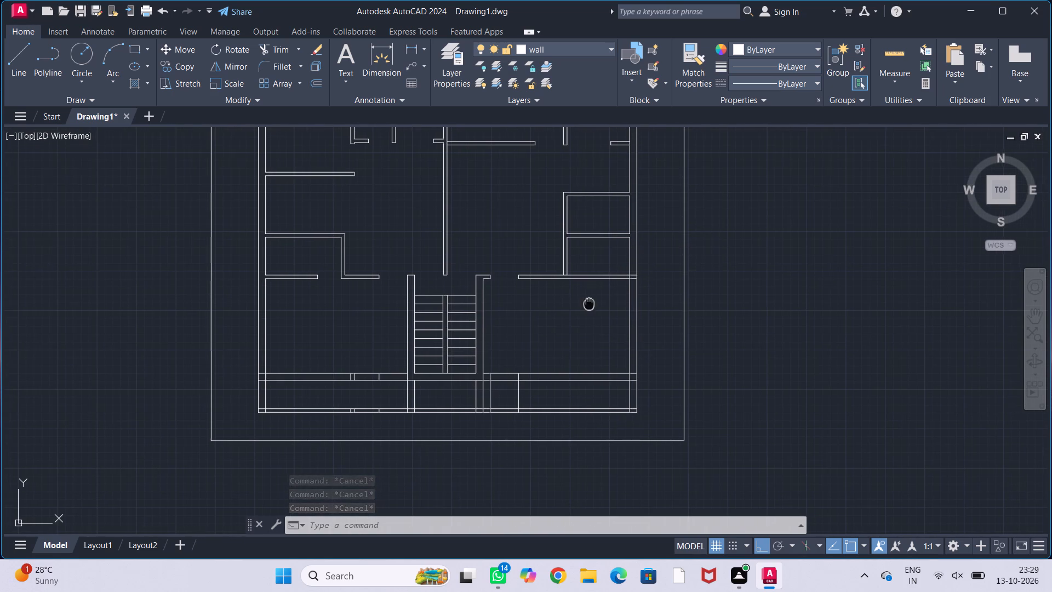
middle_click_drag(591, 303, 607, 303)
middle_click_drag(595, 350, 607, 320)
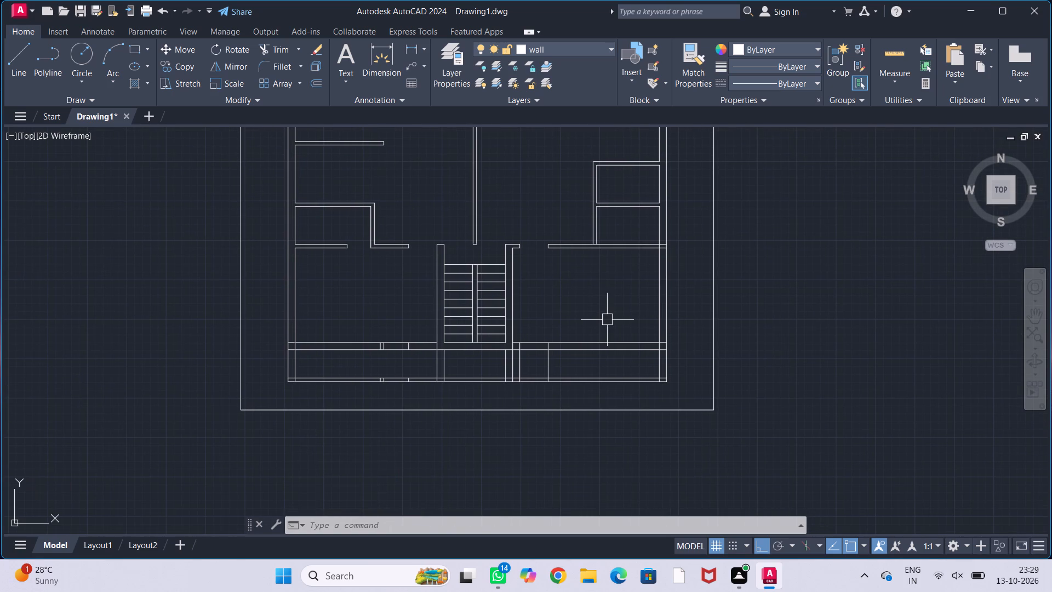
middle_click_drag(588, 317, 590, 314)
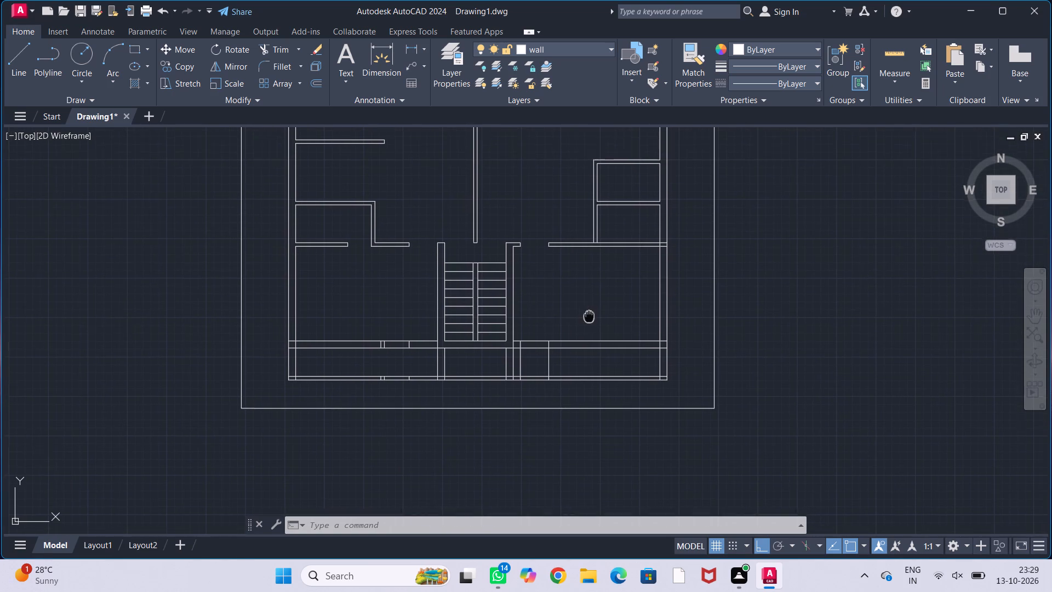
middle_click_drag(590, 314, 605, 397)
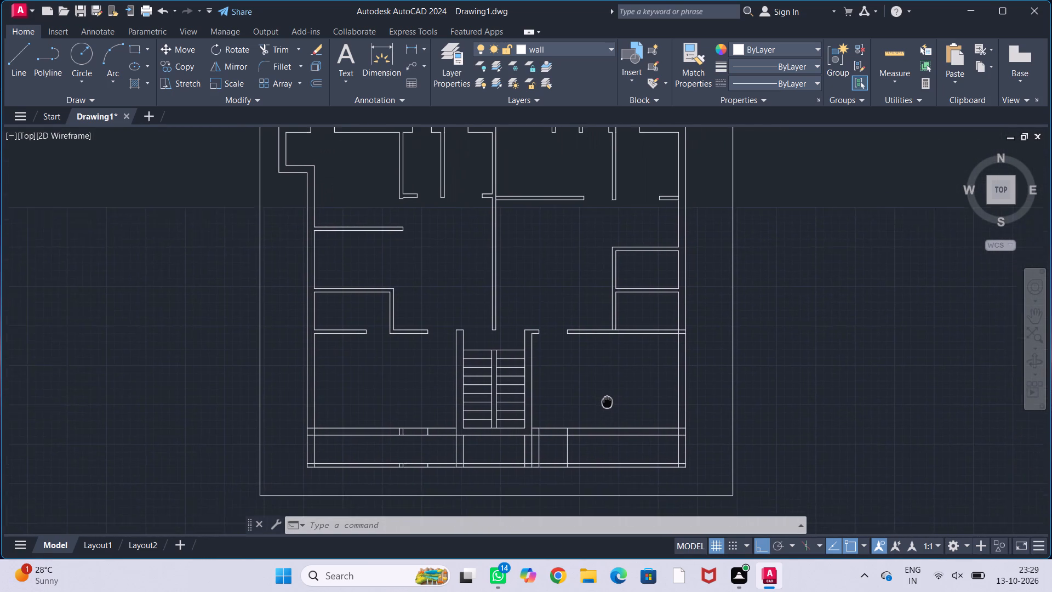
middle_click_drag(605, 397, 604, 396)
Offset the west partition's inner line 2'6" to the east in the southern small room.
scroll(624, 341, "up", 1)
middle_click_drag(620, 347, 612, 344)
type("offf")
key("BackSpace")
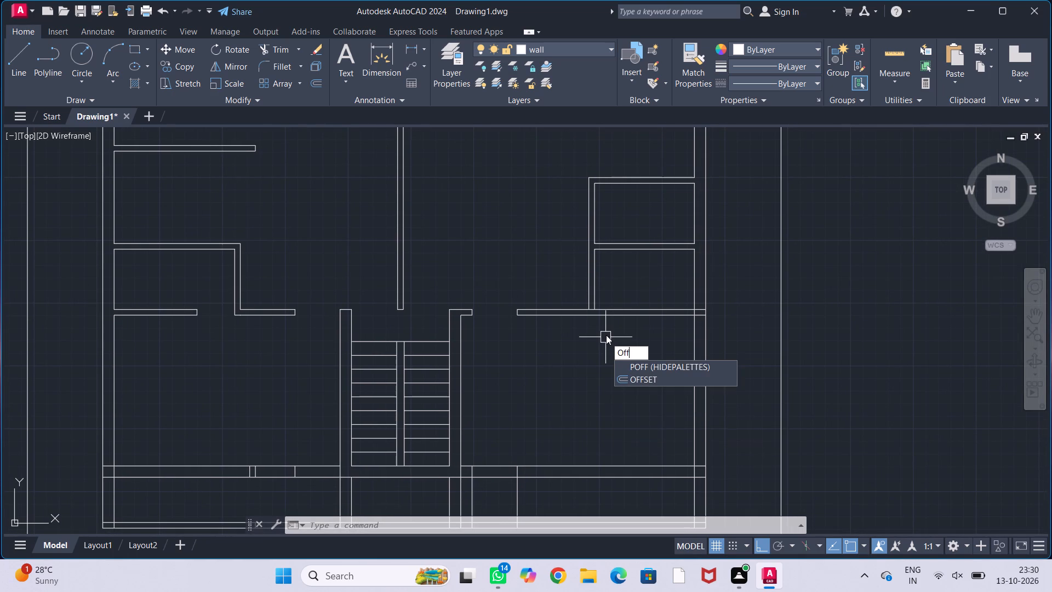
key("BackSpace")
key("f")
key("Return")
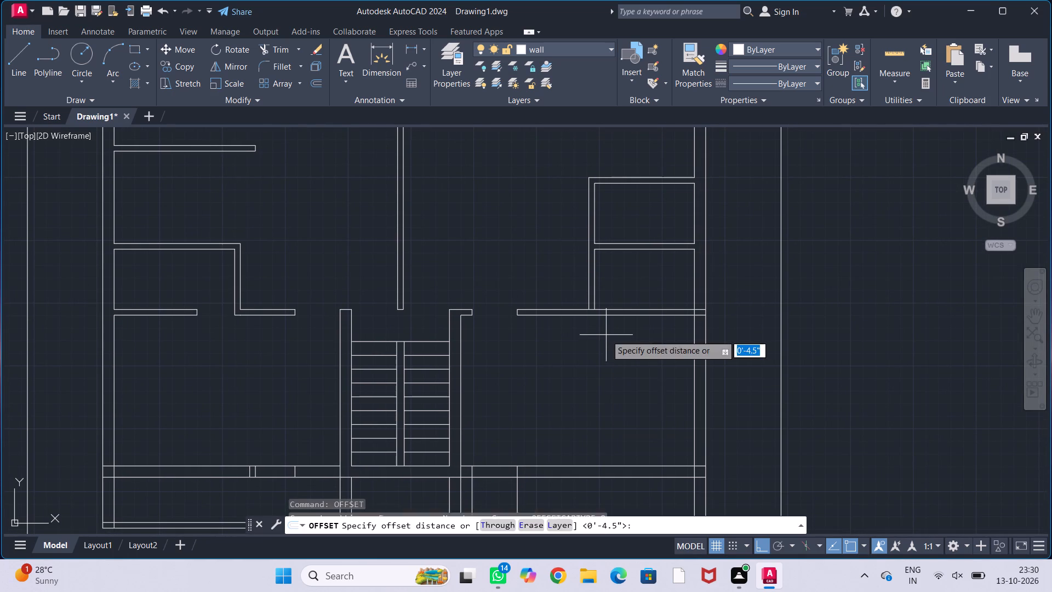
middle_click_drag(628, 347, 611, 354)
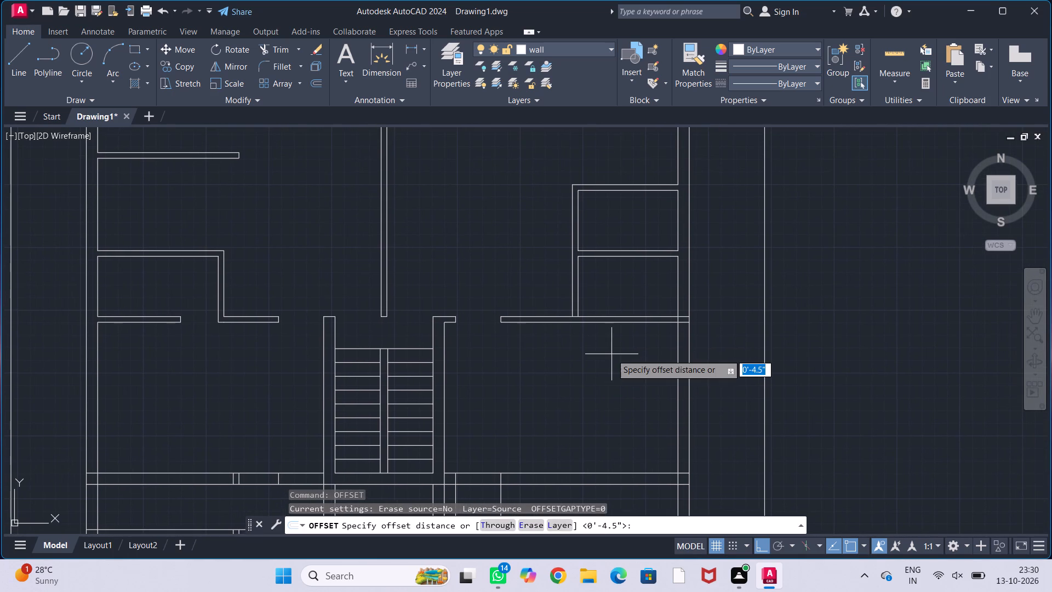
key("3")
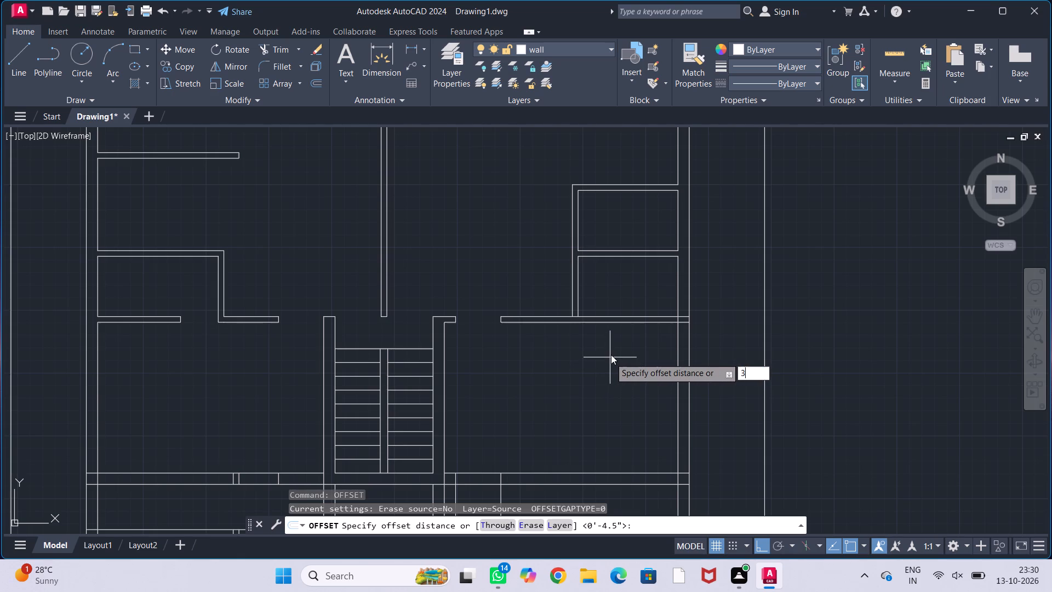
key("BackSpace")
type("2'6\"")
key("Return")
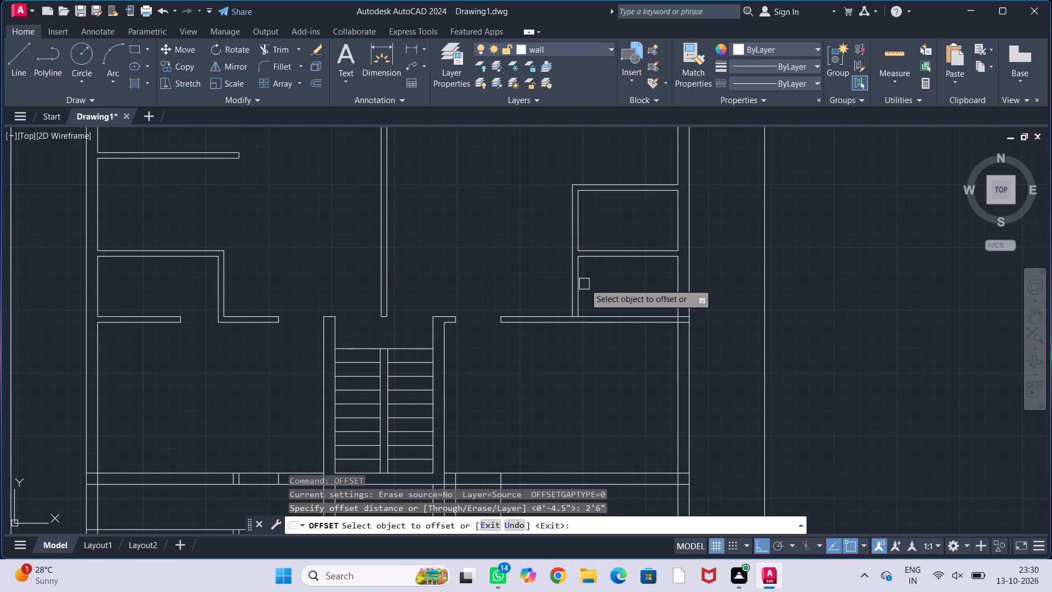
left_click_drag(579, 293, 584, 292)
left_click(621, 285)
Offset the west partition's inner line 2'6" to the east in the northern small room.
middle_click_drag(644, 282, 638, 297)
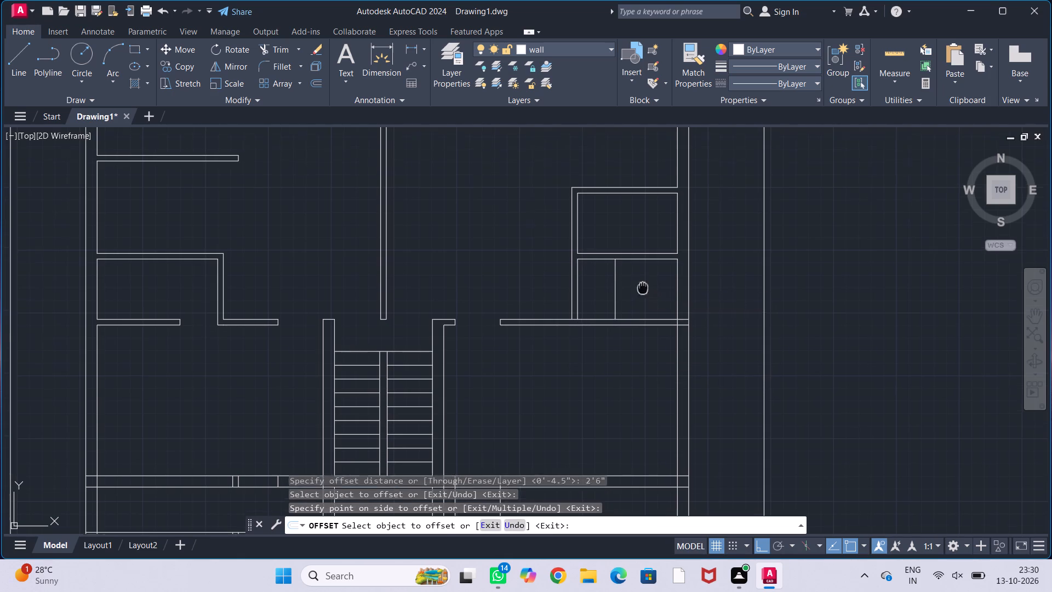
middle_click_drag(638, 297, 632, 308)
left_click(568, 239)
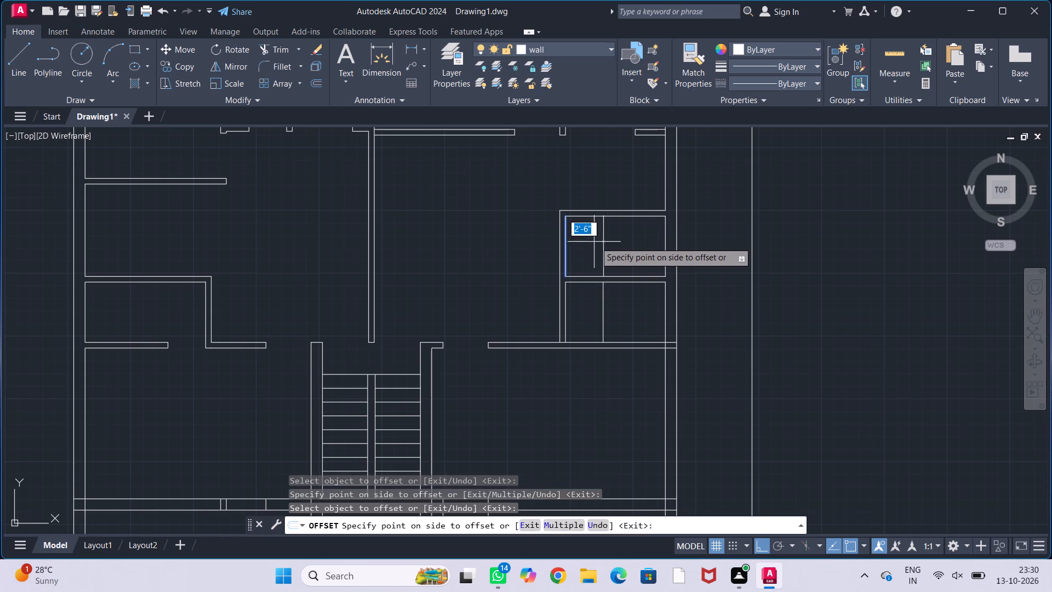
left_click(595, 242)
key("Escape")
key("Escape")
key("Escape")
key("Escape")
key("Escape")
Extend the two offset vertical lines through the south wall's lower face and the northern cross wall's upper face.
type("ex")
key("Return")
left_click(602, 323)
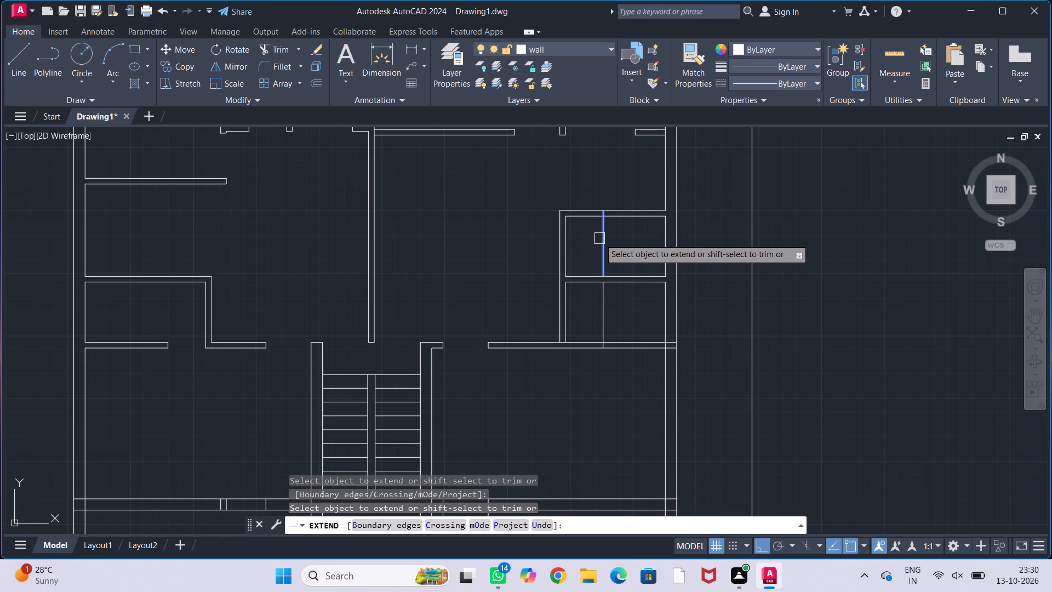
left_click(600, 238)
key("Escape")
key("Escape")
key("Escape")
key("Escape")
key("Escape")
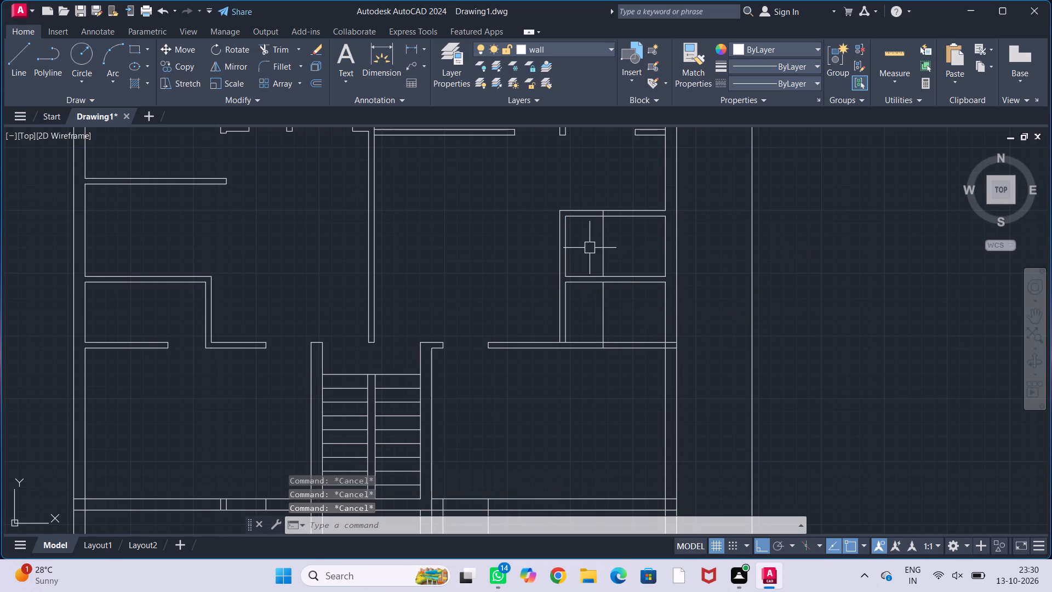
Trim door openings in the northern cross wall and the south wall between the west partition and the offset lines.
type("tr")
key("Return")
left_click_drag(592, 235, 585, 207)
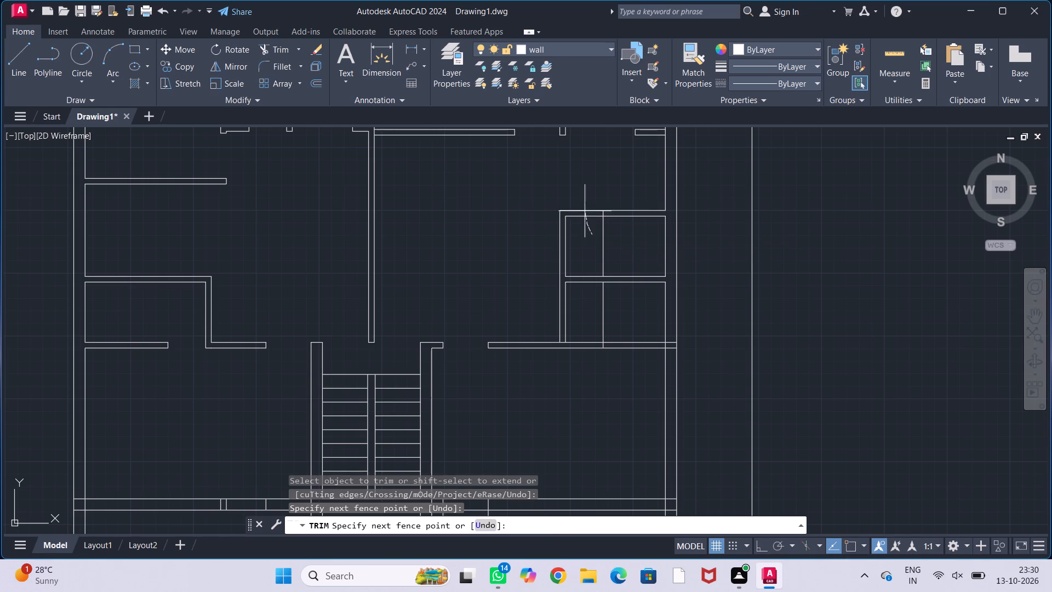
left_click_drag(585, 207, 586, 196)
left_click_drag(588, 324, 597, 366)
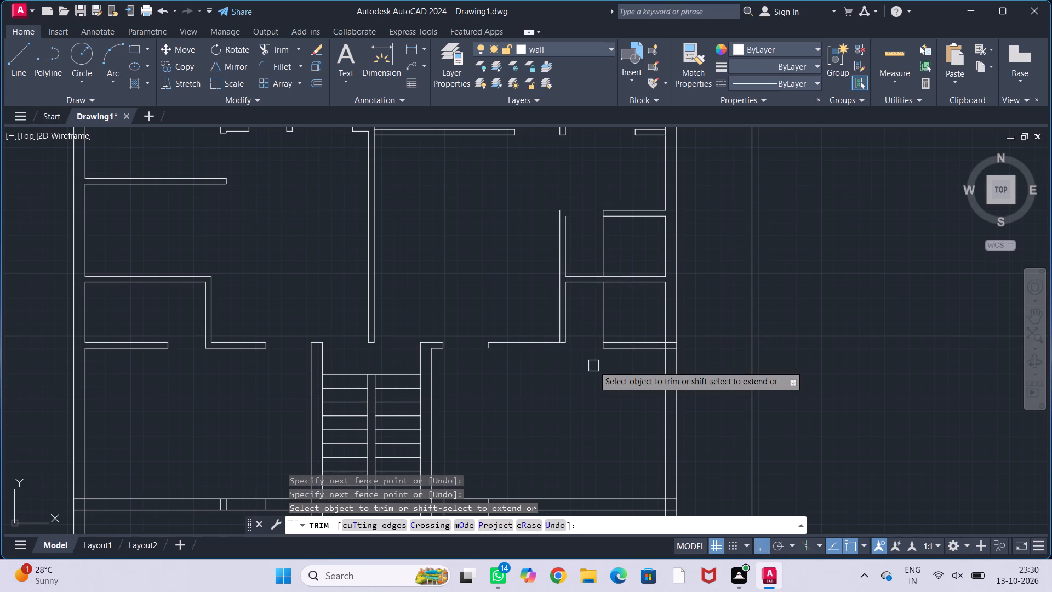
key("Escape")
key("Escape")
key("Escape")
Draw a line along the south wall's lower face from the 2'6" offset line west to the existing opening's jamb.
scroll(574, 357, "up", 1)
middle_click_drag(571, 356, 563, 338)
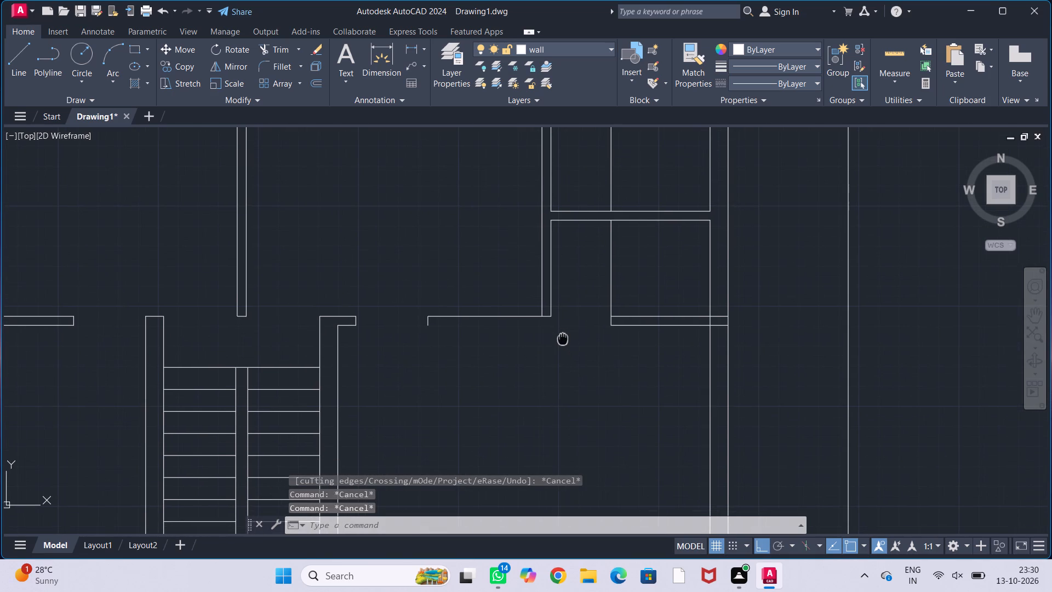
key("l")
key("Return")
left_click(609, 328)
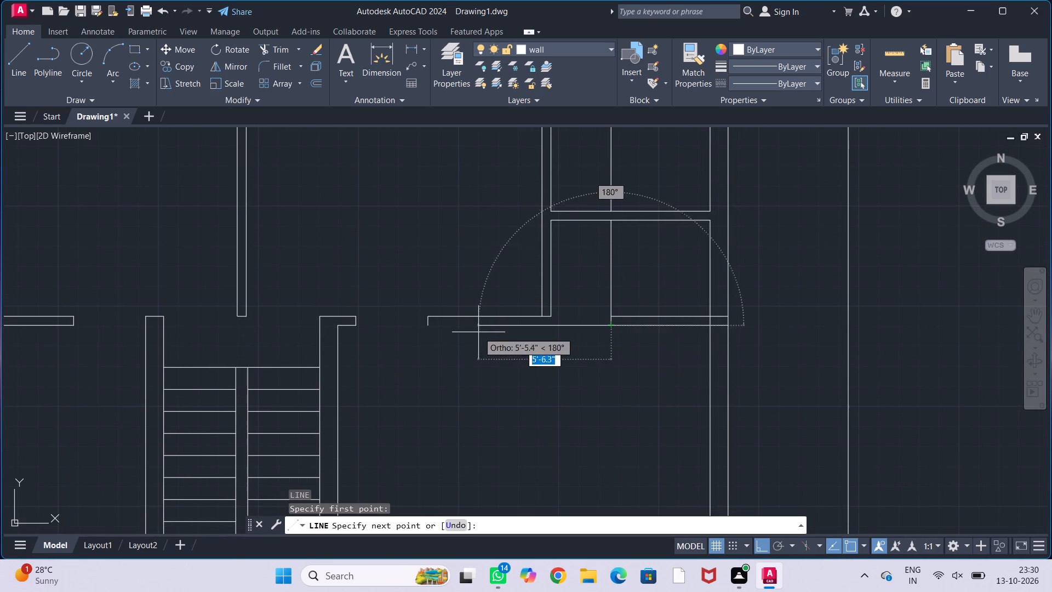
left_click(428, 328)
key("Escape")
key("Escape")
key("Escape")
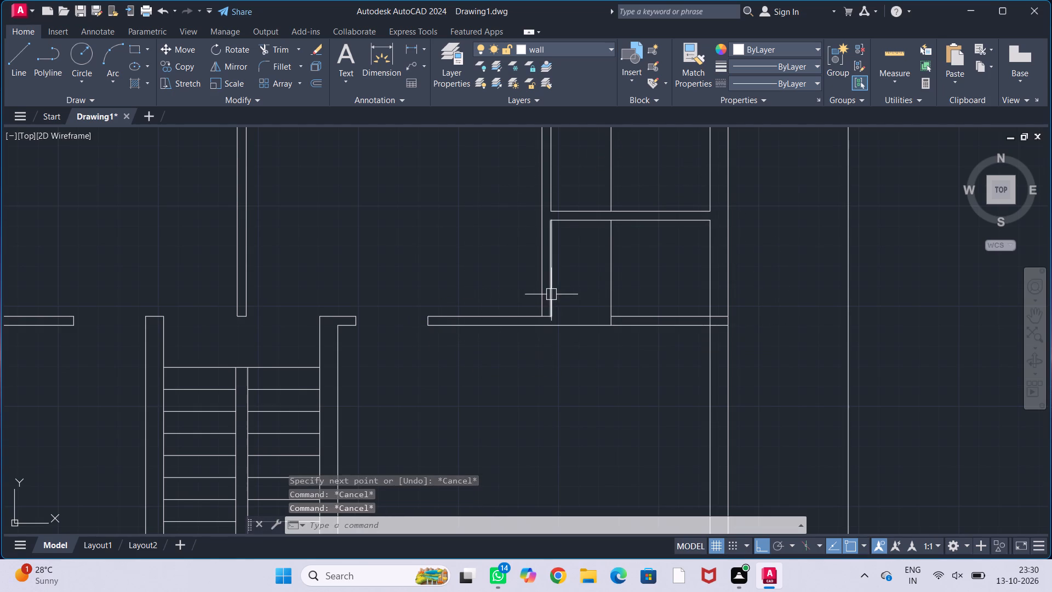
Stretch the west partition's inner line in the southern small room down to the south wall's lower face.
left_click(551, 295)
scroll(550, 318, "up", 3)
left_click(550, 320)
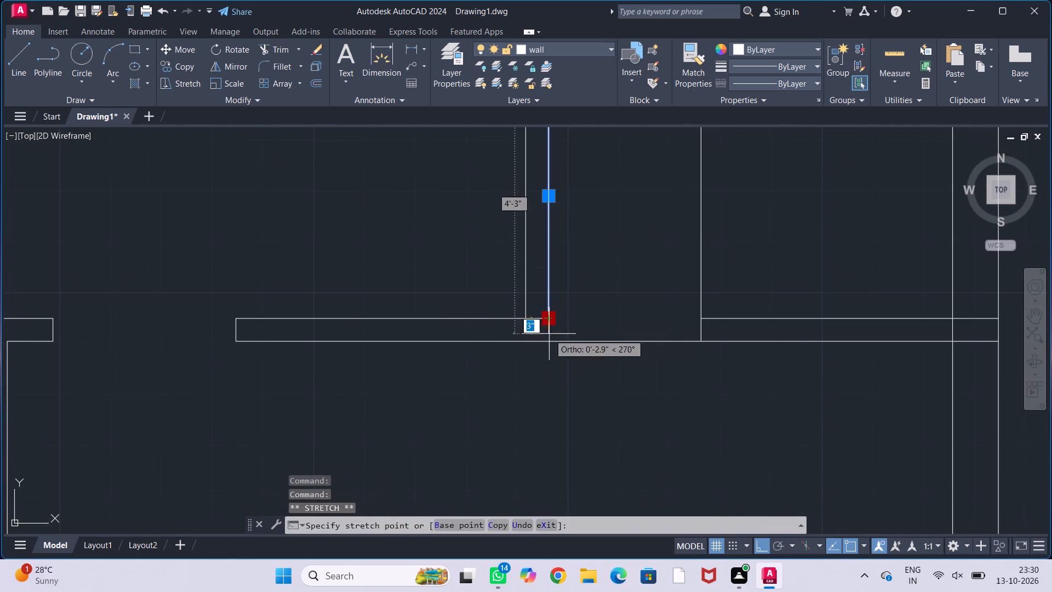
left_click(549, 340)
key("Escape")
key("Escape")
scroll(594, 281, "down", 1)
key("Escape")
scroll(598, 272, "down", 2)
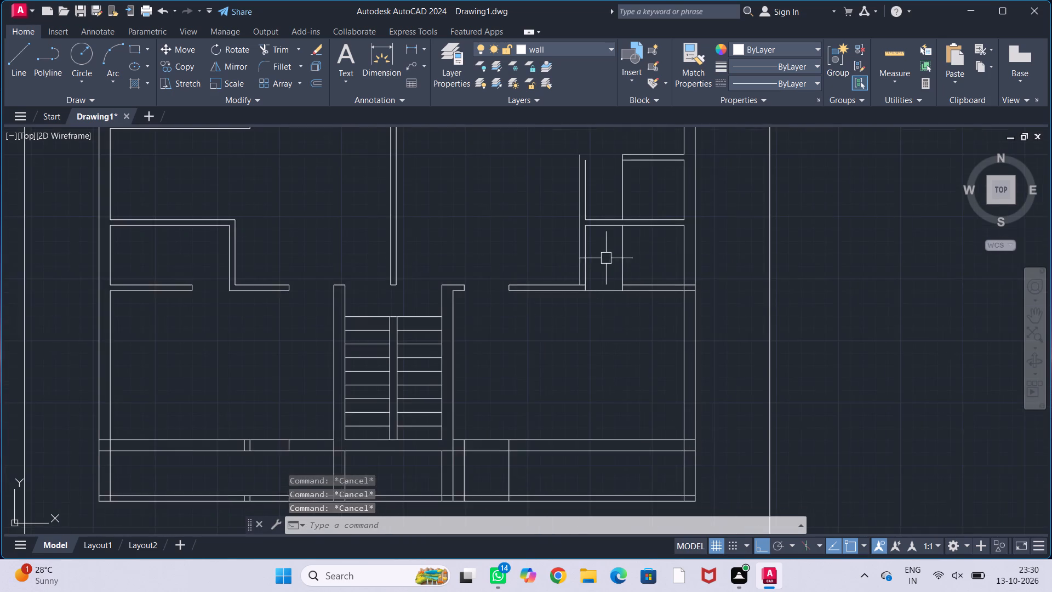
Draw a 2'-10.5" line along the northern cross wall's upper face, from the offset line west to the partition's outer line.
middle_click_drag(606, 258, 587, 363)
scroll(568, 280, "up", 2)
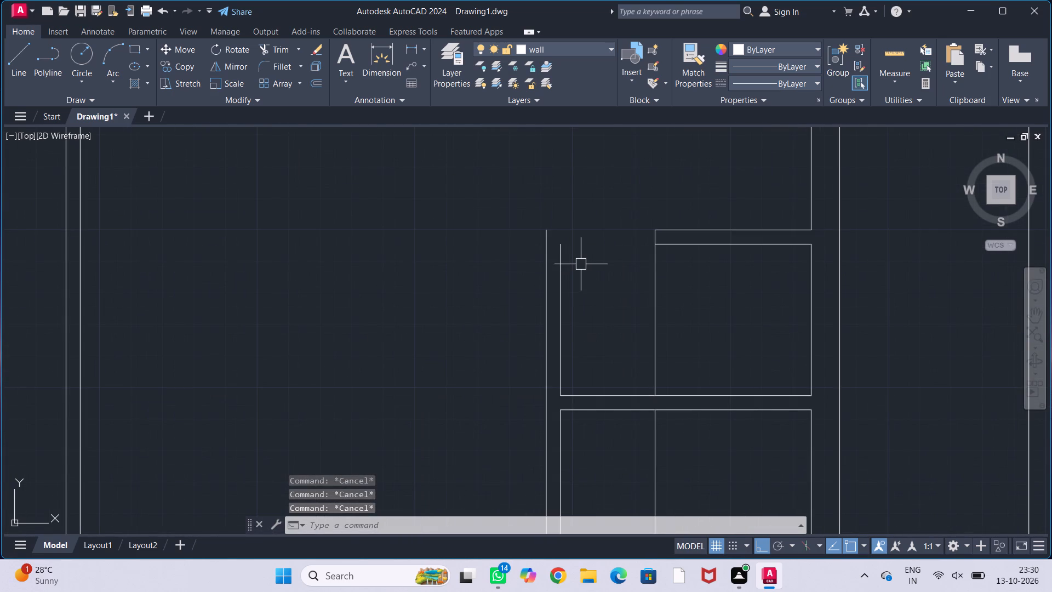
key("l")
key("Return")
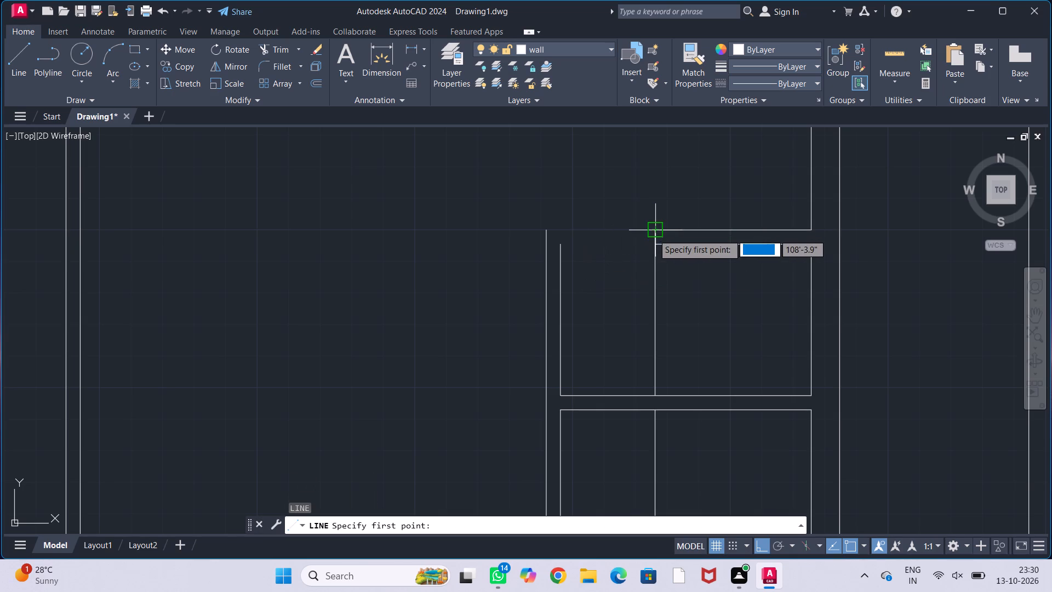
left_click(655, 232)
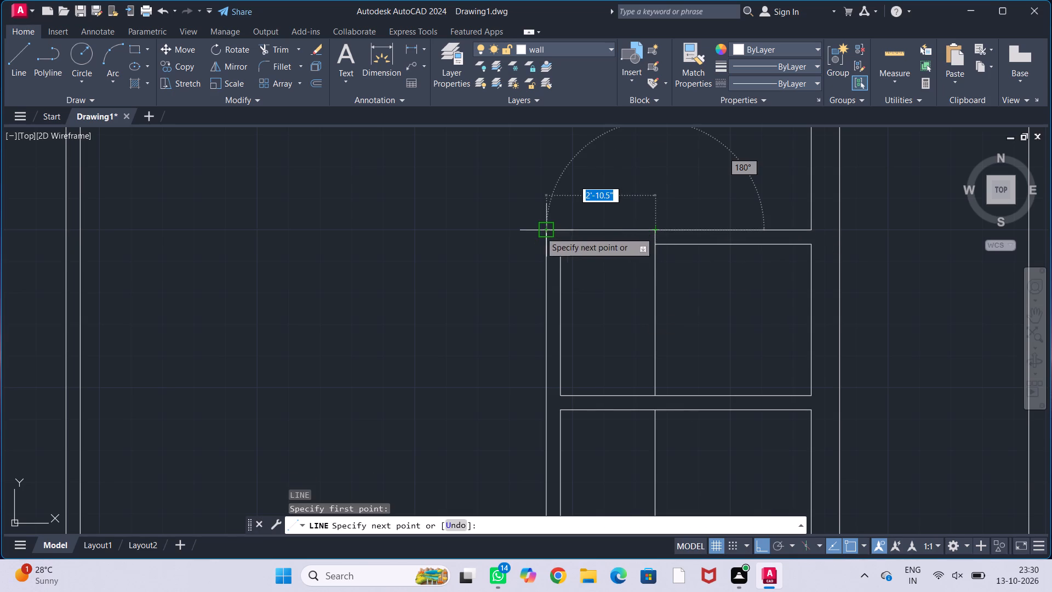
left_click(540, 232)
key("Escape")
key("Escape")
key("Escape")
key("Escape")
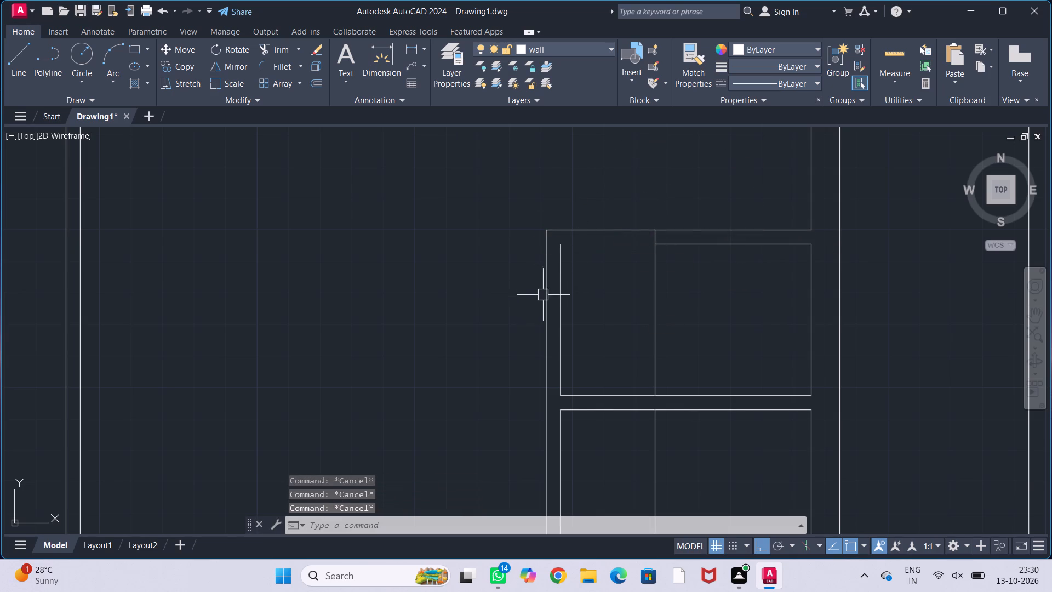
Stretch the west partition's inner line in the northern small room up to the cross wall's upper face.
middle_click_drag(571, 246, 559, 278)
scroll(554, 266, "up", 2)
left_click(536, 326)
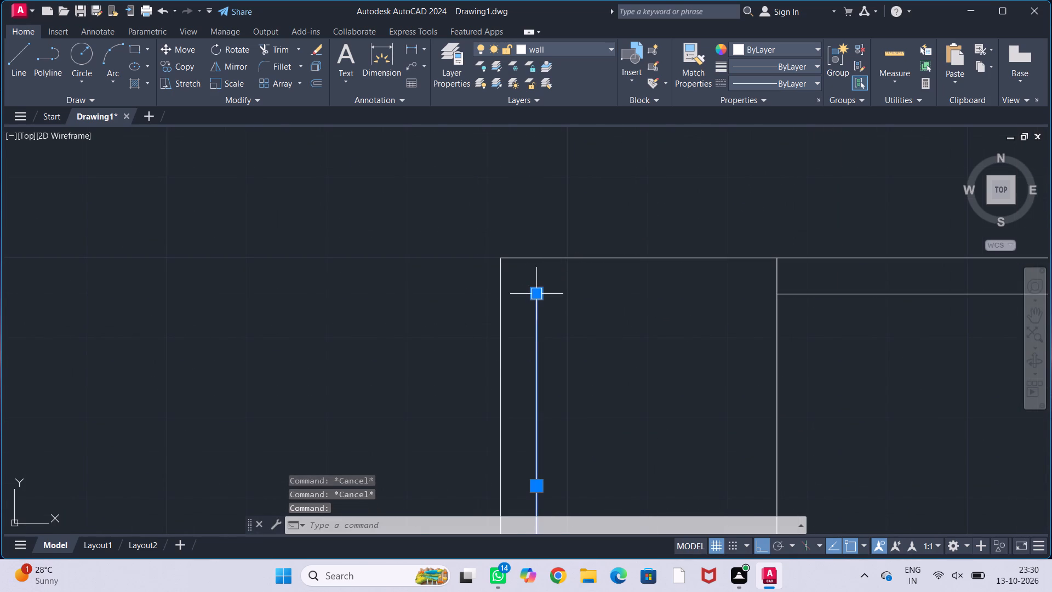
left_click(535, 289)
left_click(540, 255)
key("Escape")
key("Escape")
key("Escape")
key("Escape")
scroll(597, 301, "down", 2)
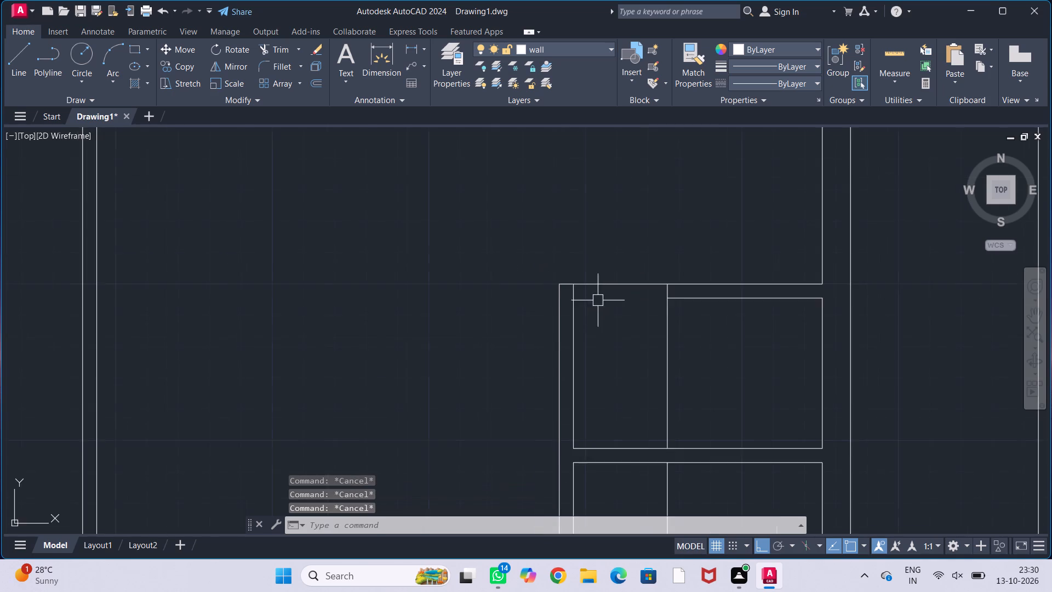
Trim the northern cross wall's upper face across the door opening and the offset line inside the northern small room.
middle_click_drag(611, 323, 604, 287)
type("tr")
key("Return")
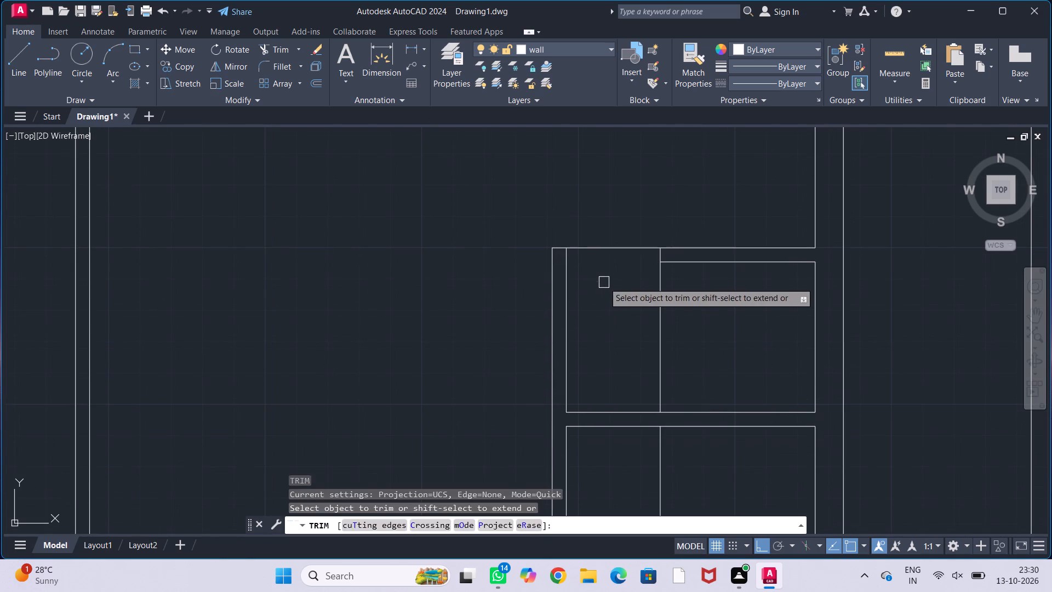
left_click_drag(604, 282, 620, 220)
left_click(659, 331)
Trim the south wall's lower face across the door opening and the offset line inside the southern small room.
scroll(643, 289, "down", 1)
middle_click_drag(636, 328, 637, 320)
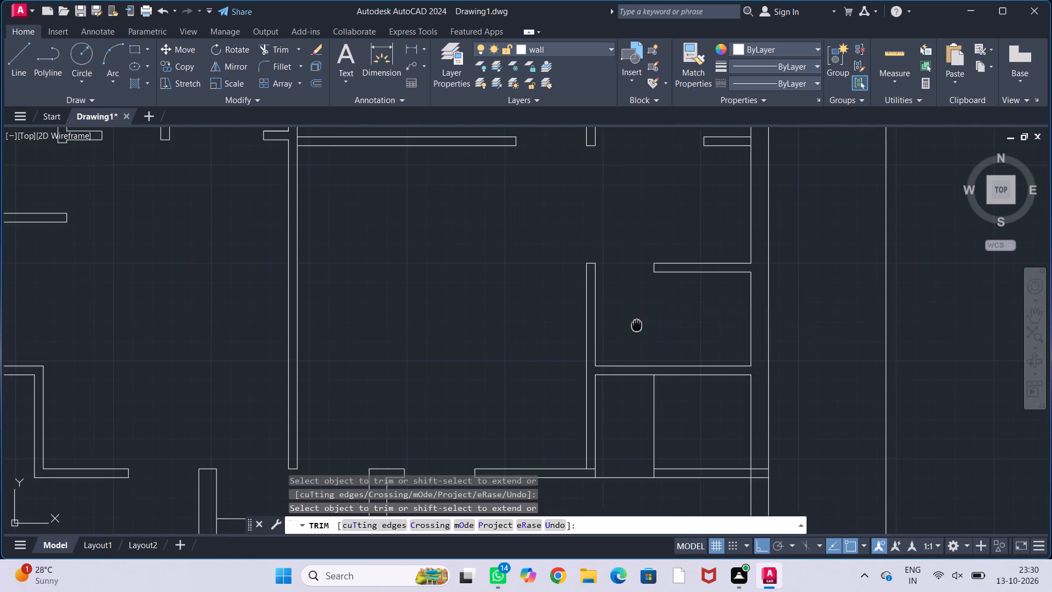
middle_click_drag(637, 320, 624, 255)
left_click_drag(595, 361, 621, 440)
left_click(642, 362)
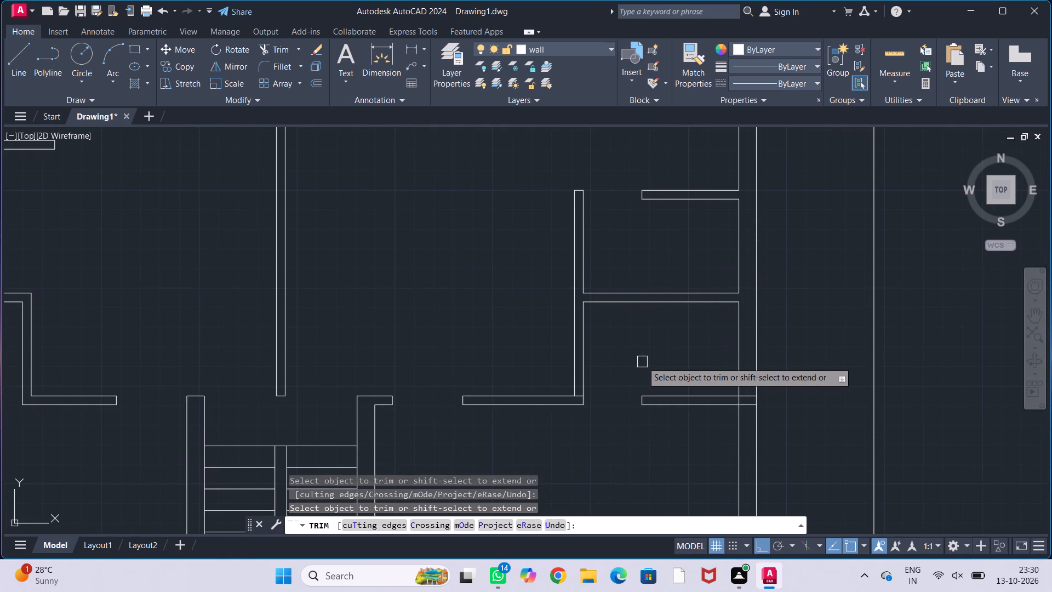
key("Escape")
key("Escape")
key("Escape")
key("Escape")
Trim the short leftover of the south wall's upper face between the west partition's two lines.
scroll(642, 362, "down", 2)
middle_click_drag(638, 357, 648, 327)
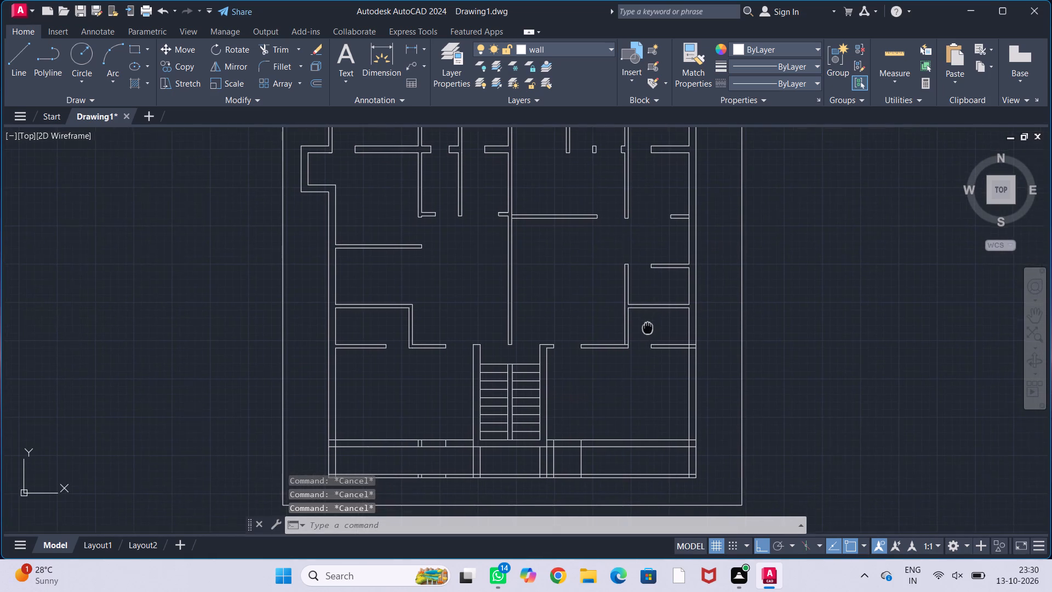
middle_click(653, 332)
scroll(638, 326, "up", 2)
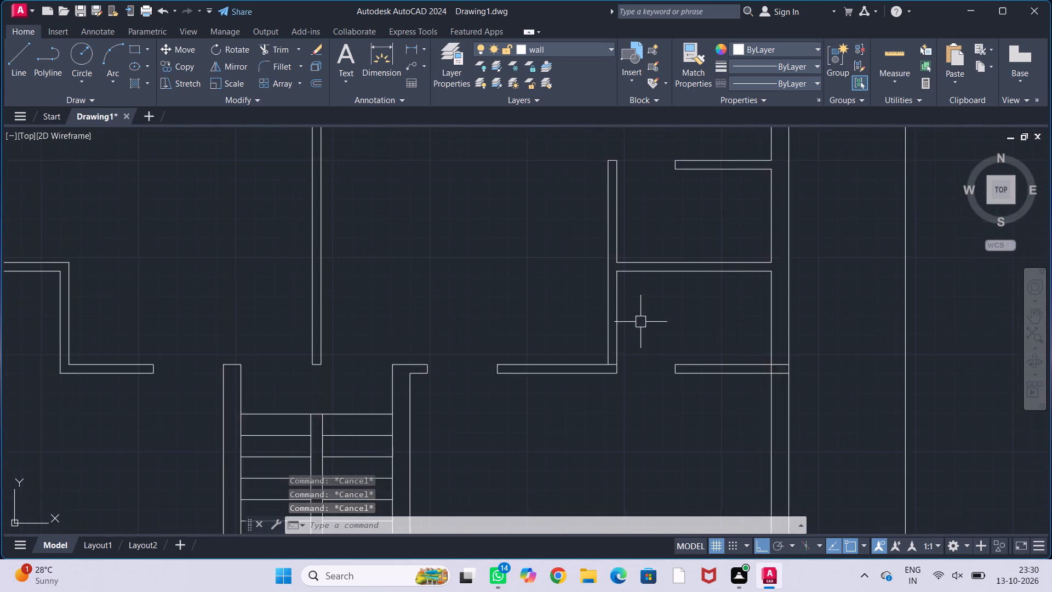
scroll(628, 356, "up", 1)
middle_click_drag(643, 362, 647, 315)
type("tr")
key("Return")
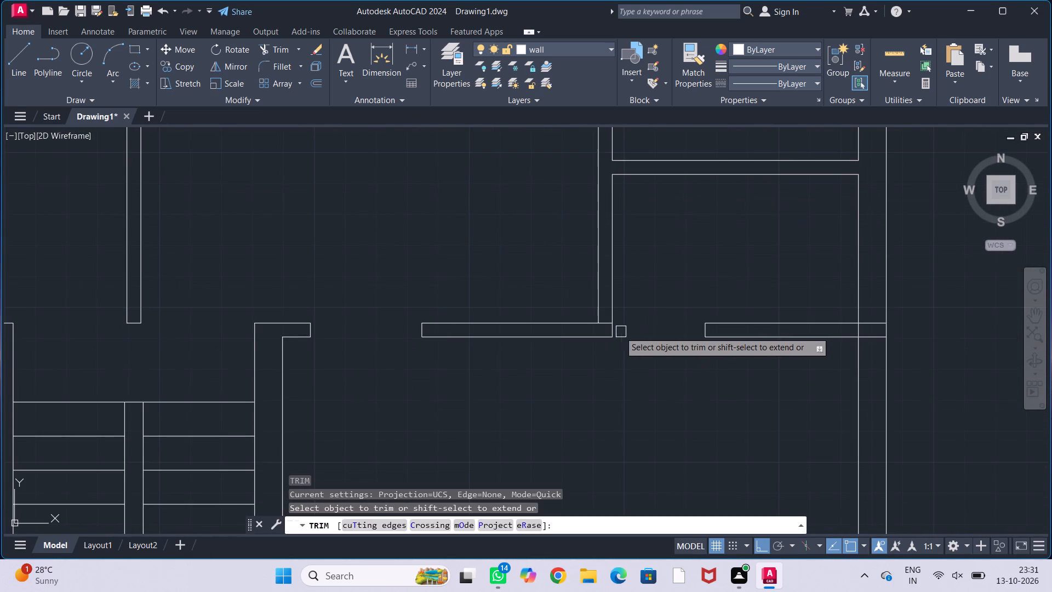
scroll(596, 328, "up", 2)
left_click(609, 316)
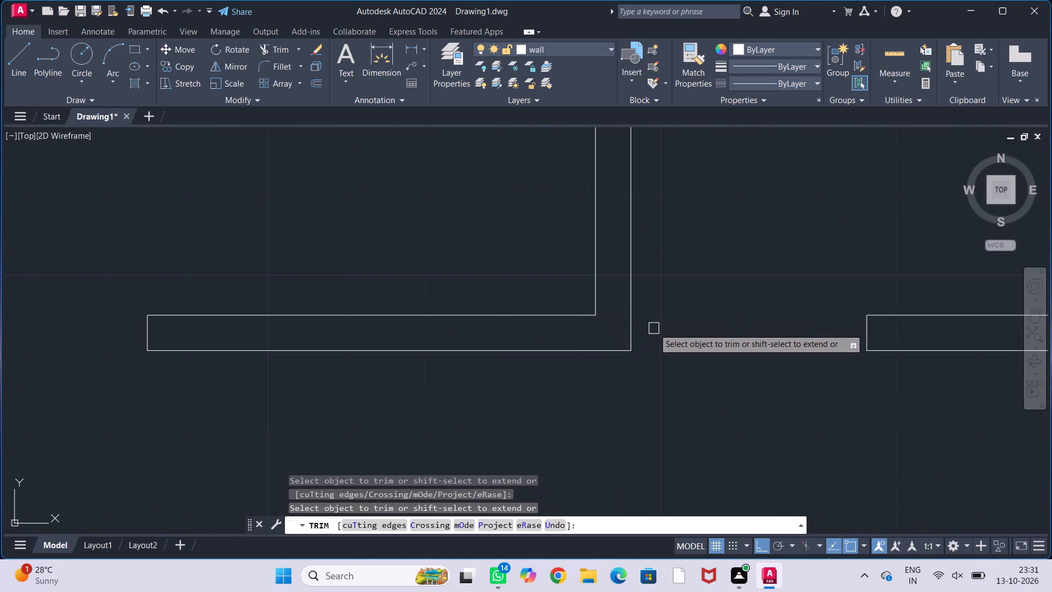
key("Escape")
key("Escape")
key("Escape")
key("Escape")
key("Escape")
Delete the vertical line just east of the staircase's east wall in the strip along the building's south edge.
scroll(657, 321, "down", 1)
middle_click_drag(677, 354, 667, 317)
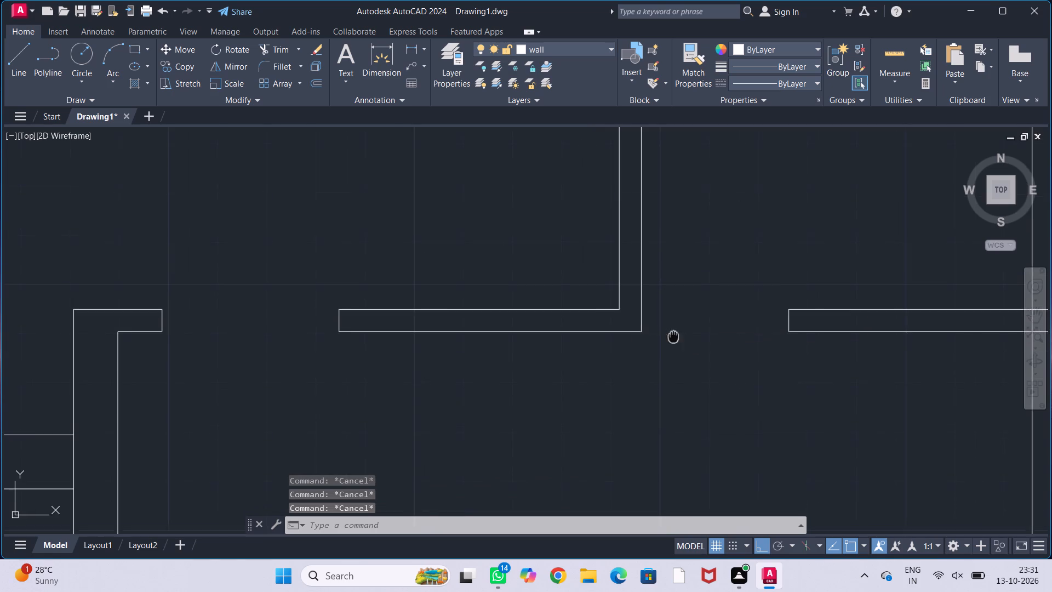
middle_click_drag(667, 317, 666, 315)
scroll(666, 314, "down", 2)
middle_click_drag(679, 317, 659, 333)
scroll(658, 329, "down", 1)
middle_click_drag(661, 370, 665, 261)
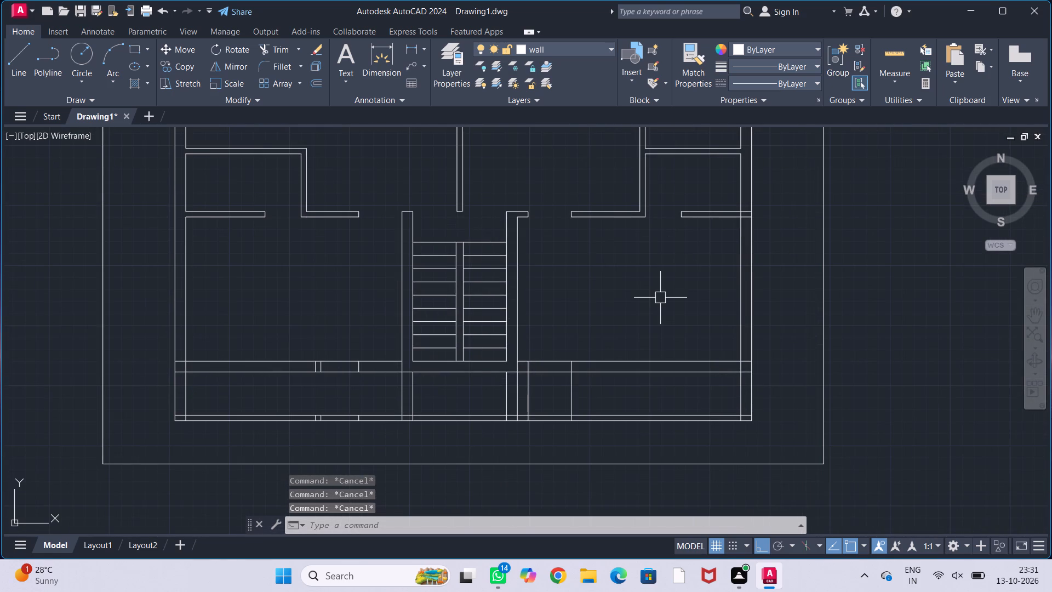
middle_click_drag(660, 295, 698, 255)
middle_click_drag(680, 284, 678, 264)
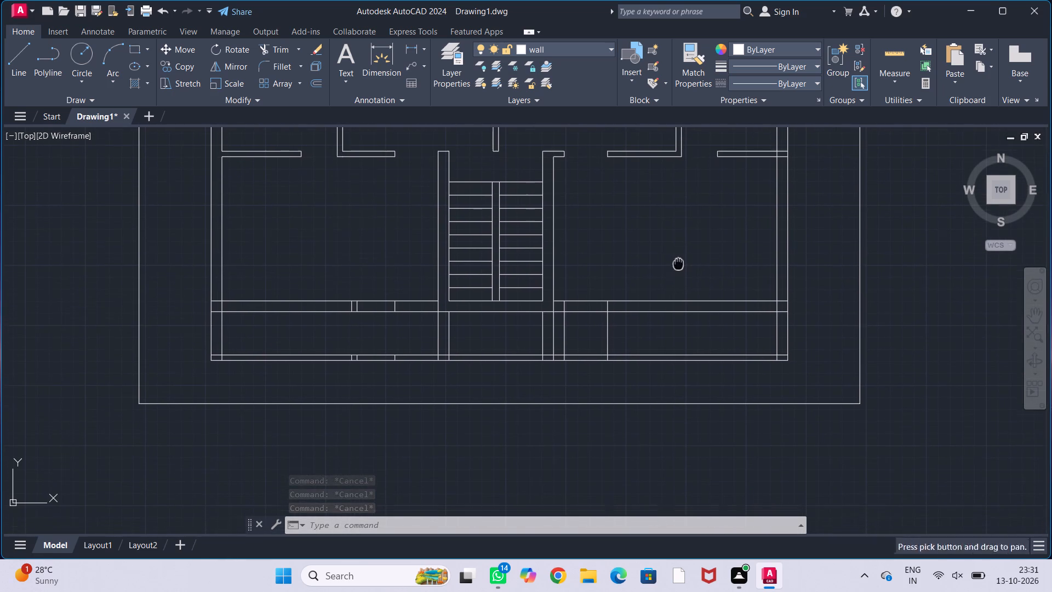
scroll(630, 334, "up", 1)
middle_click_drag(643, 332, 629, 326)
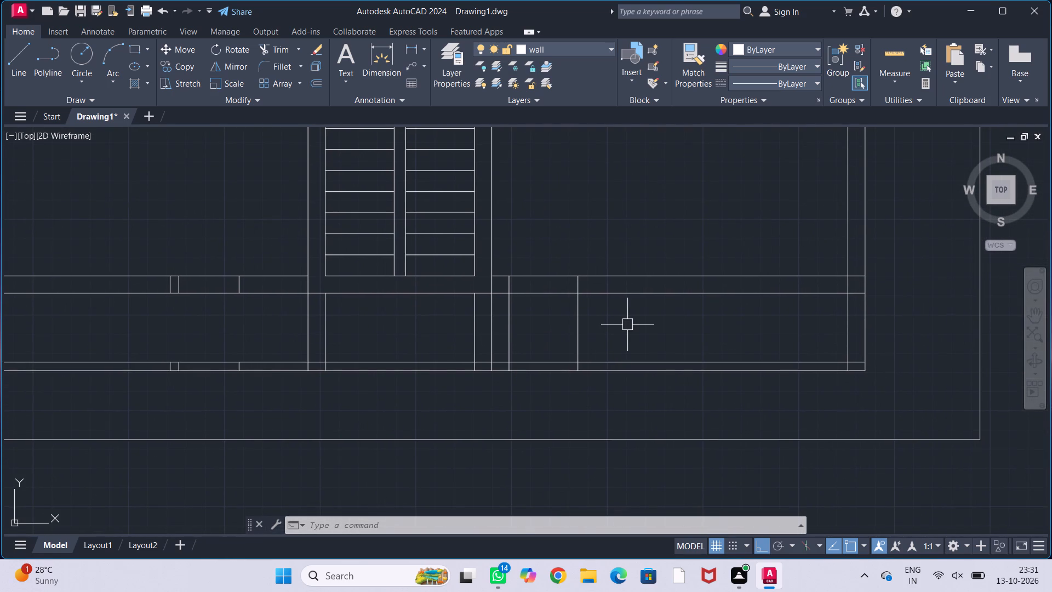
middle_click_drag(609, 316, 618, 331)
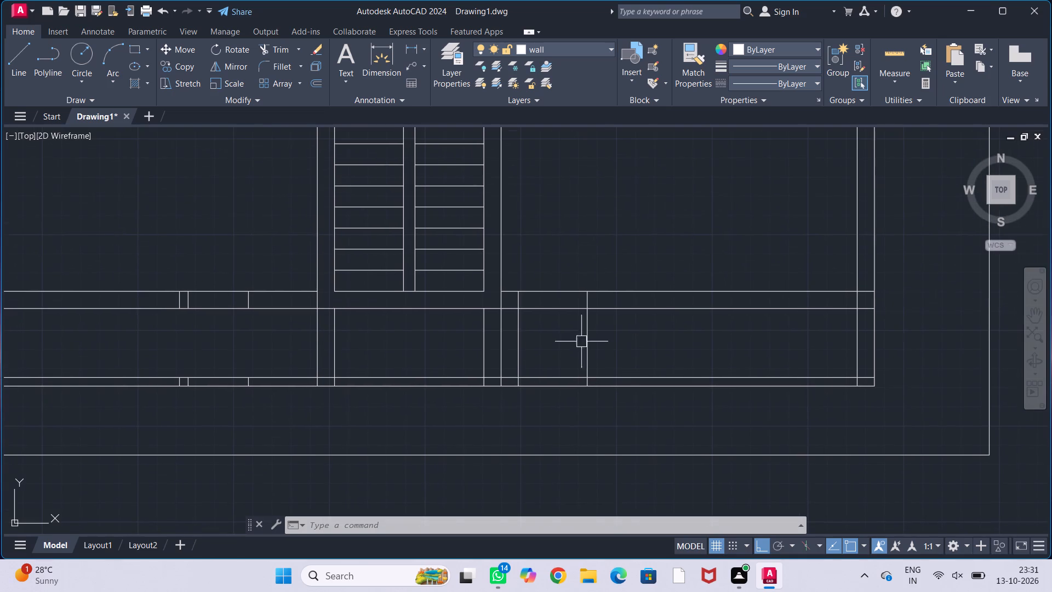
left_click(520, 356)
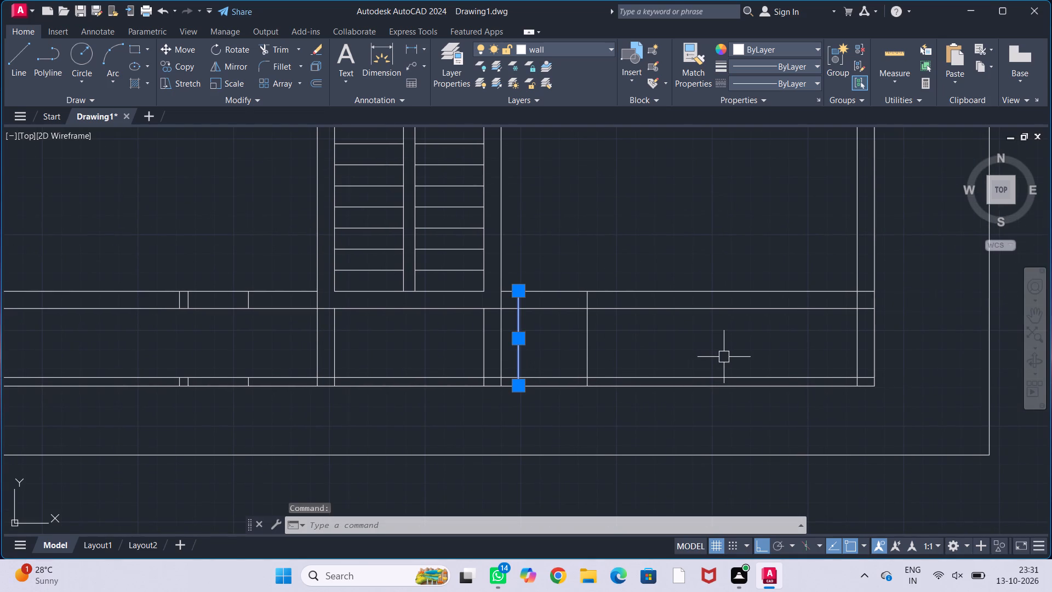
key("Delete")
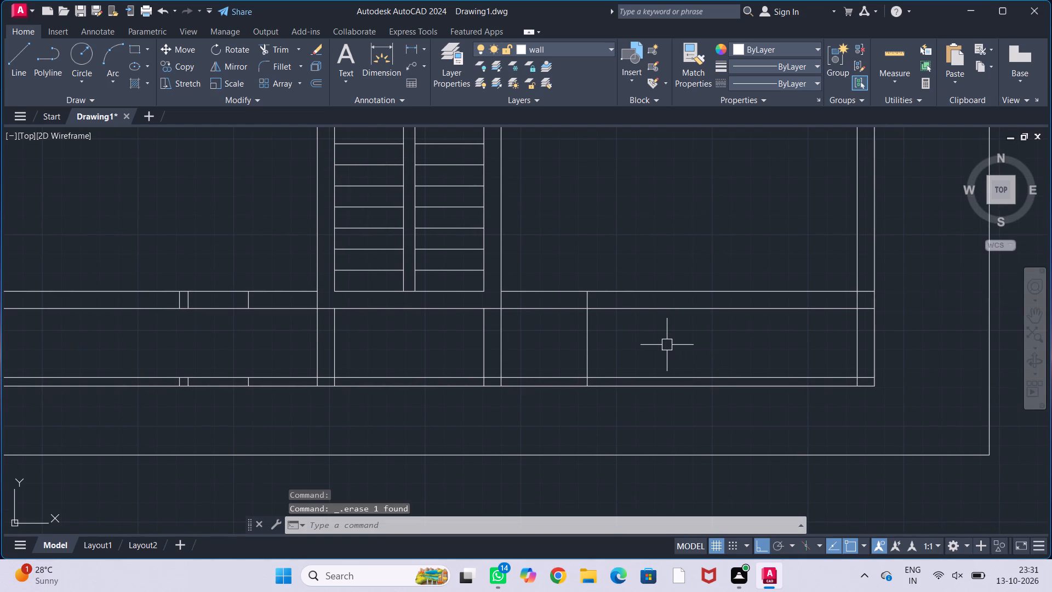
Trim the line segments crossing the junction of the staircase's east wall and the horizontal wall south of the stairs.
type("tr")
key("Return")
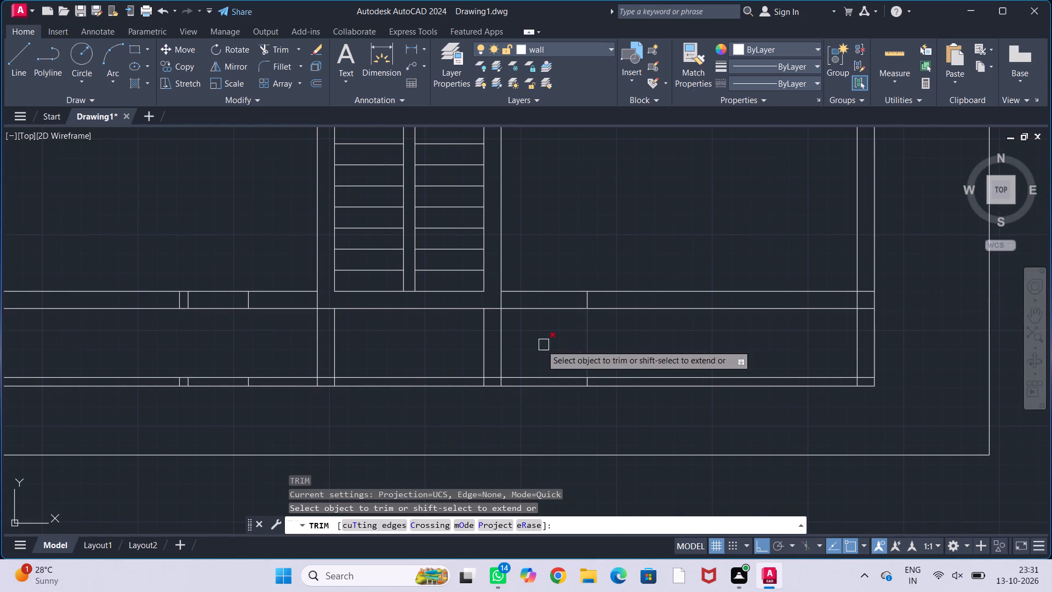
middle_click_drag(545, 327, 569, 358)
scroll(540, 338, "up", 2)
left_click(494, 324)
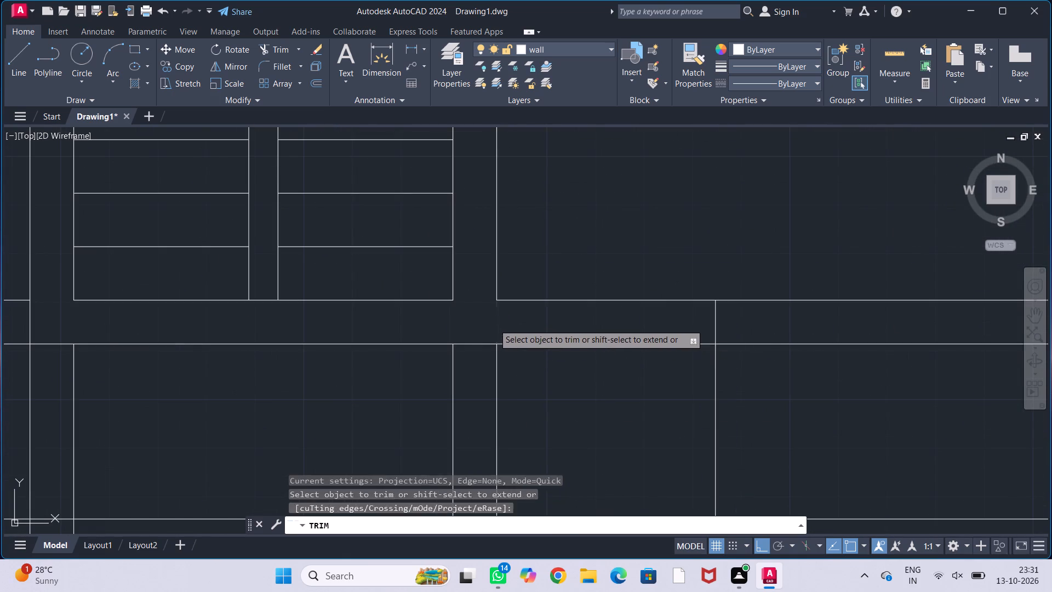
left_click(475, 344)
scroll(481, 338, "down", 2)
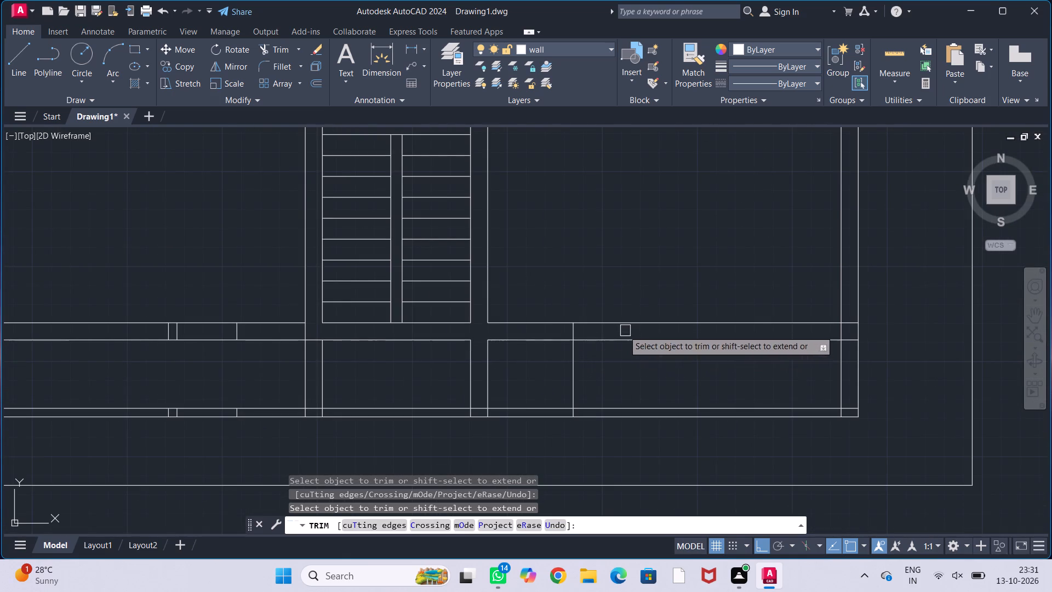
key("Escape")
key("Escape")
key("Escape")
key("Escape")
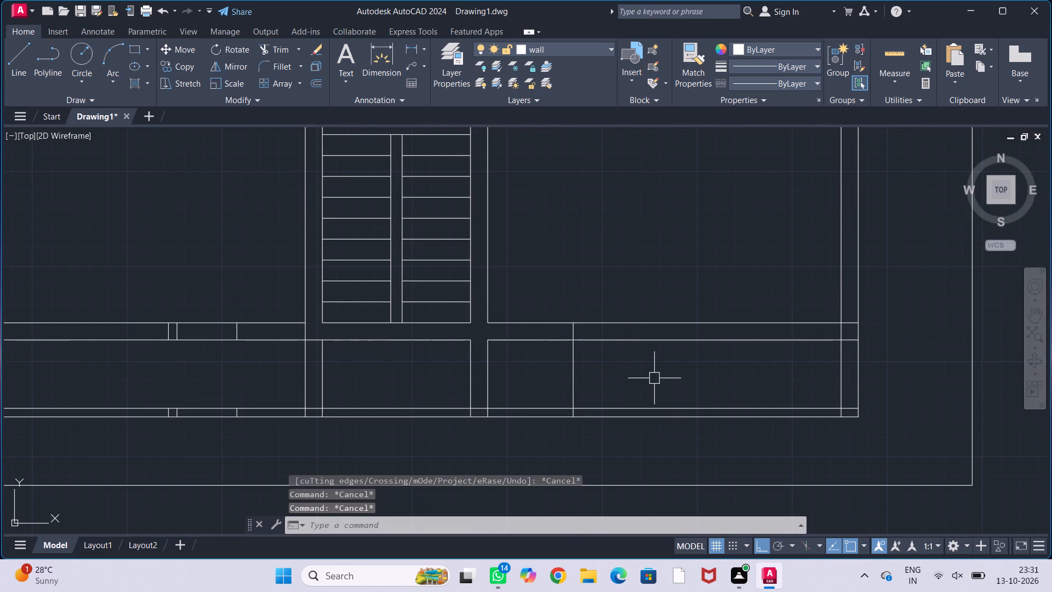
key("Escape")
Offset the remaining vertical line east of the staircase in the south strip 4.5" to the east.
type("off")
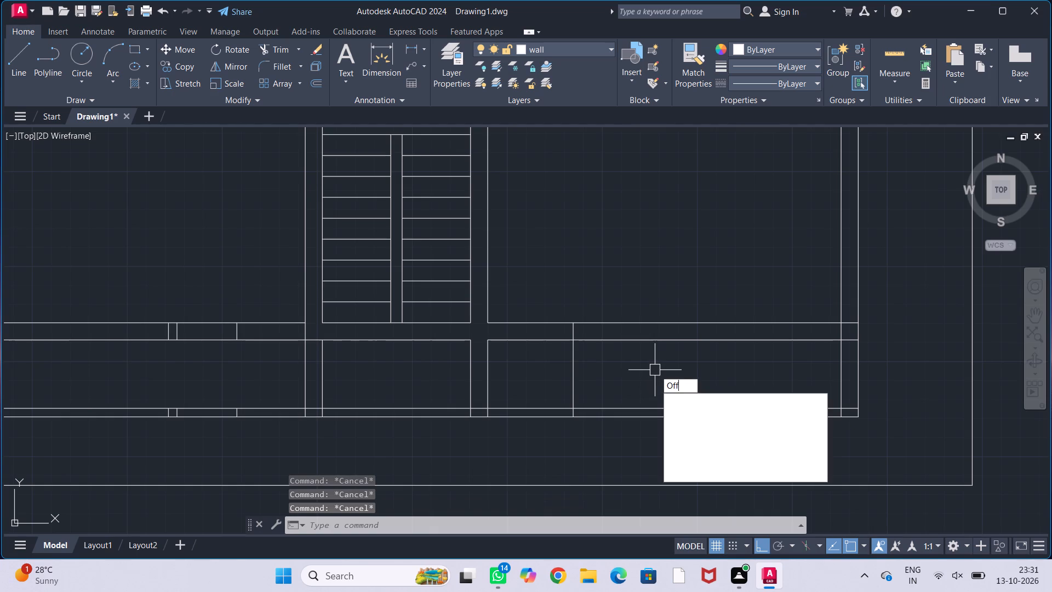
key("Return")
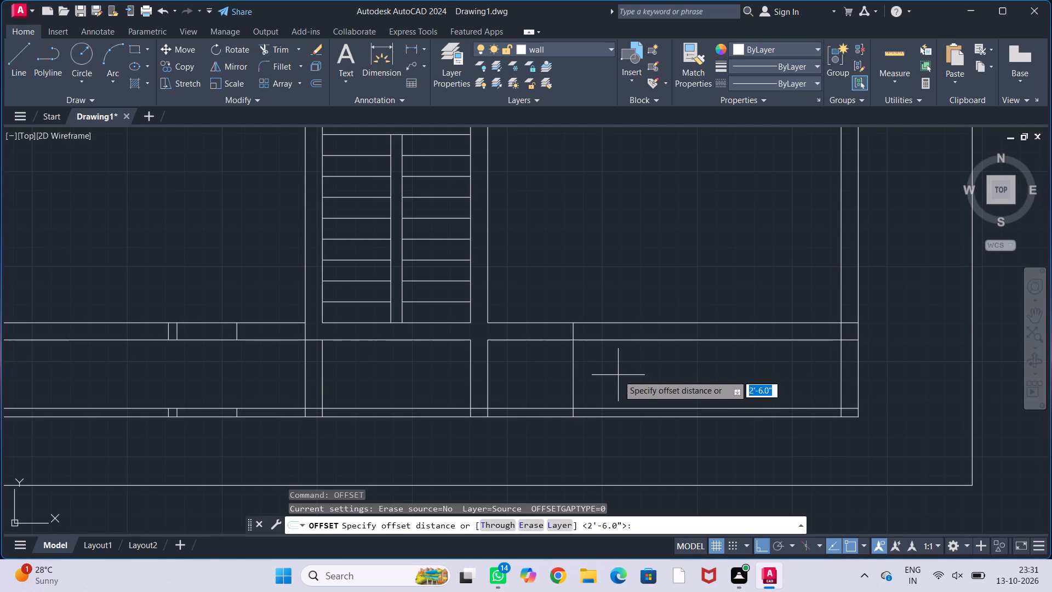
key("4")
key("period")
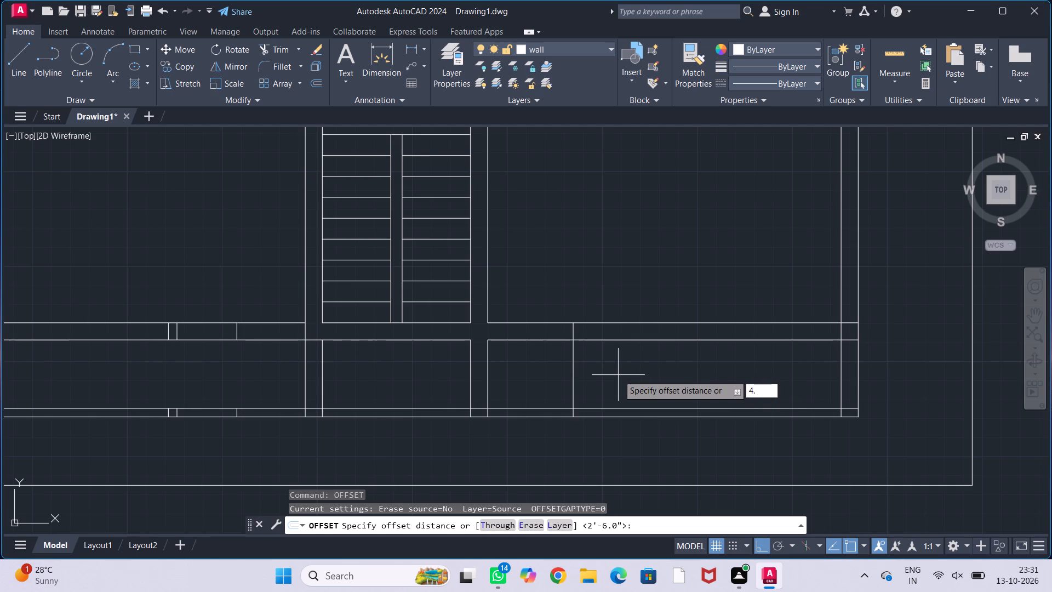
key("5")
key("shift+quotedbl")
key("Return")
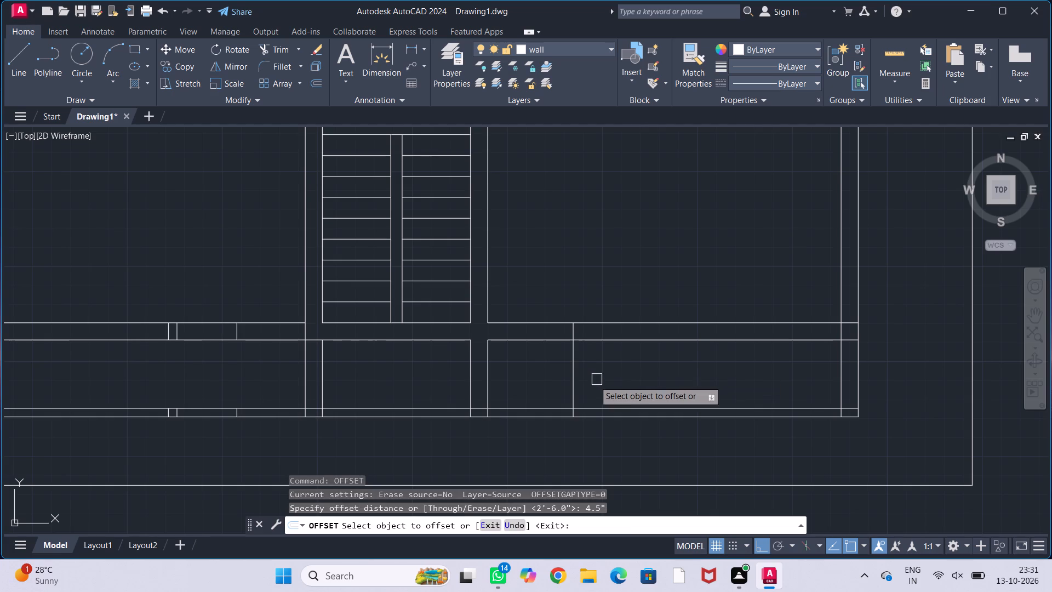
left_click(574, 384)
left_click(601, 384)
key("Escape")
key("Escape")
key("Escape")
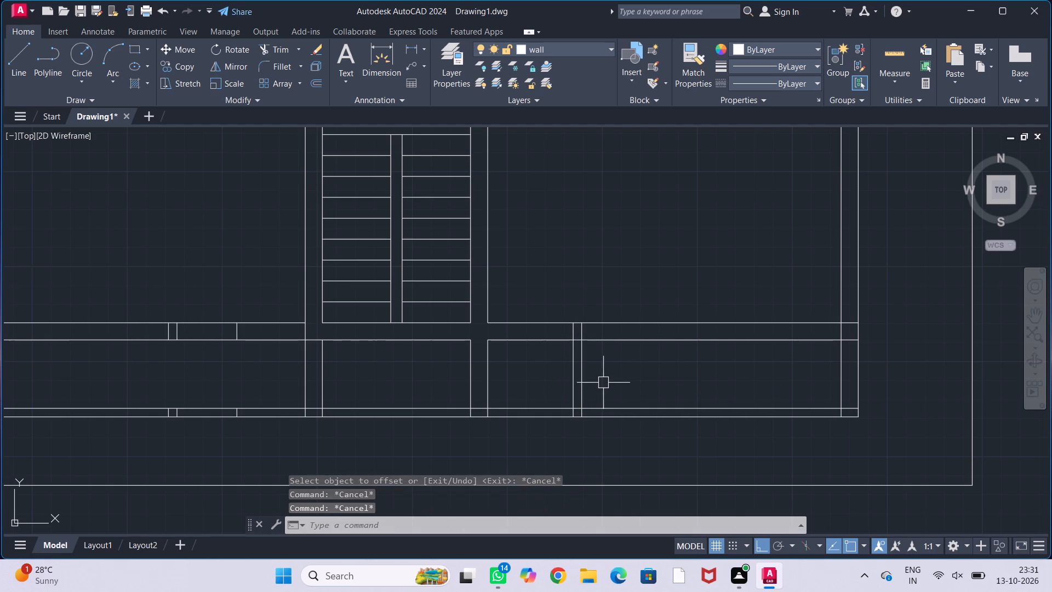
Trim the partition's west line and the wall's lower face where the partition east of the stairs meets the horizontal wall.
key("Escape")
type("tr")
key("Return")
scroll(570, 337, "up", 2)
left_click(570, 333)
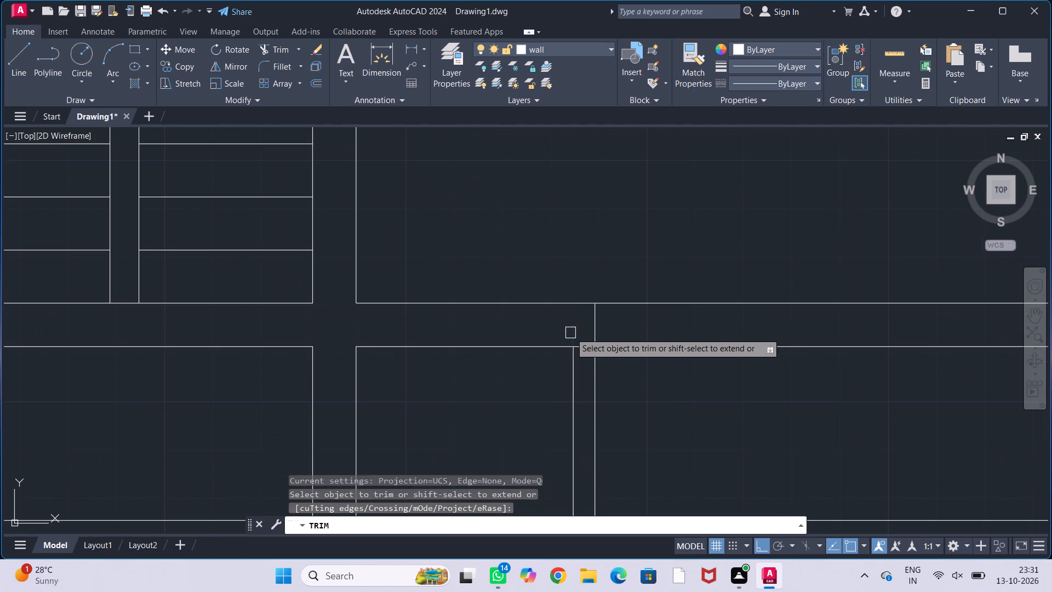
left_click(584, 348)
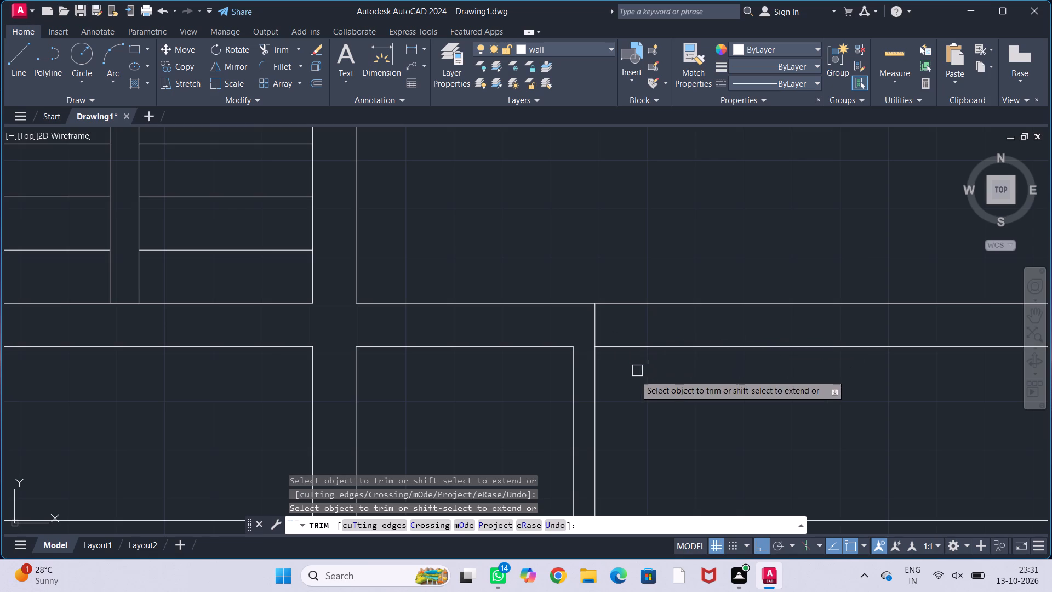
Trim both south wall lines between the staircase's east wall and the partition, plus the leftover segments at the staircase wall's foot.
scroll(639, 357, "down", 2)
middle_click_drag(667, 379, 674, 354)
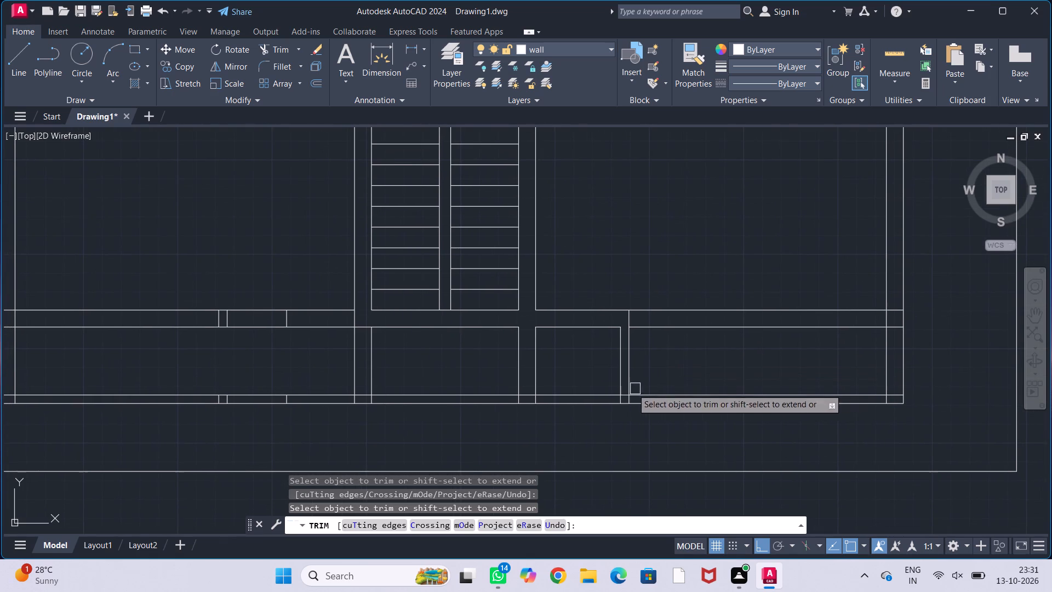
scroll(610, 398, "up", 2)
scroll(558, 366, "down", 2)
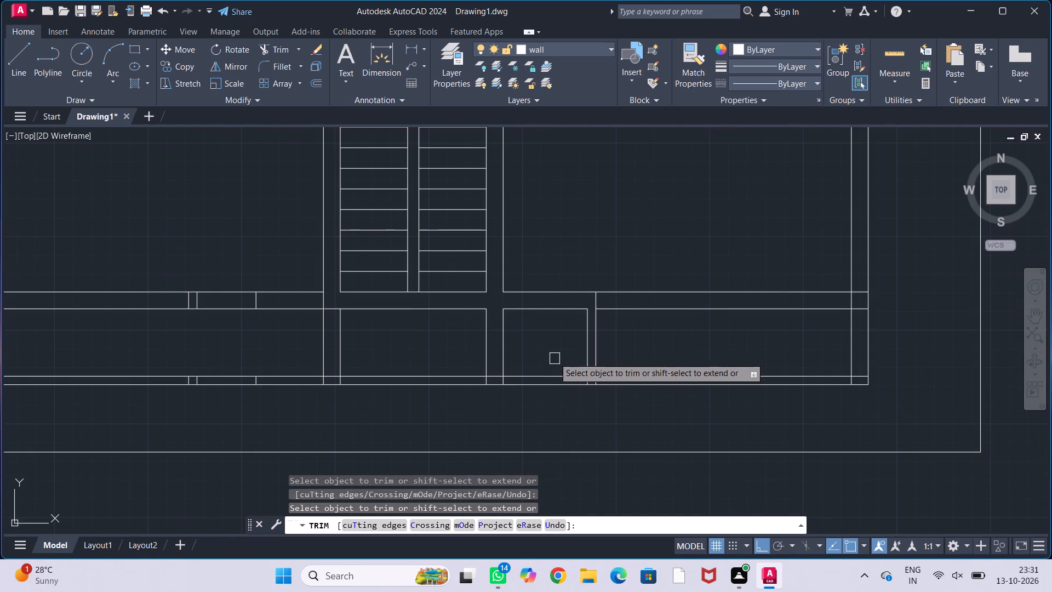
left_click_drag(551, 352, 551, 412)
middle_click_drag(539, 391, 579, 392)
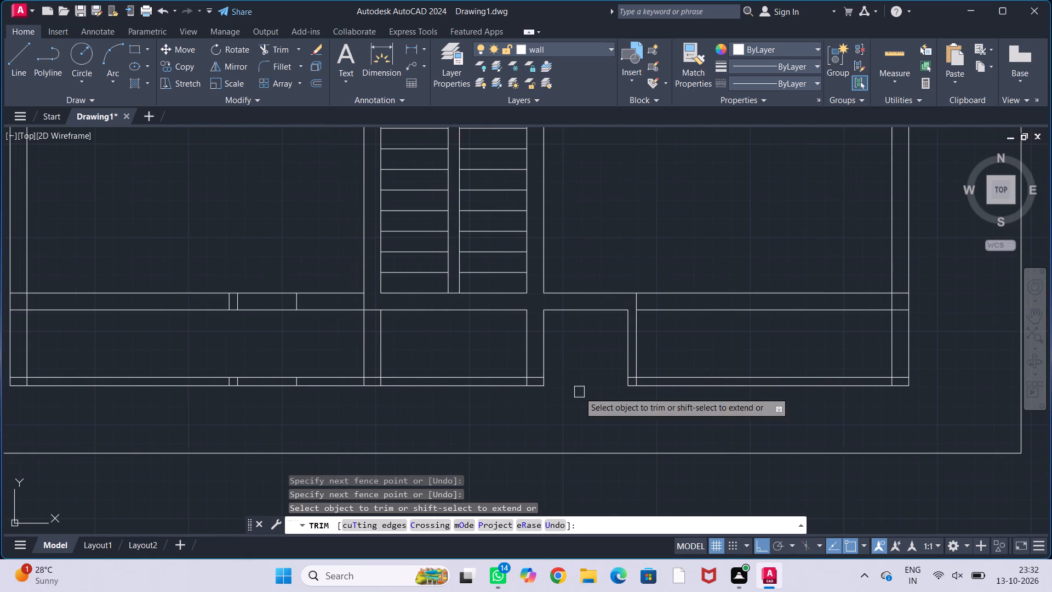
scroll(524, 384, "up", 2)
left_click(551, 369)
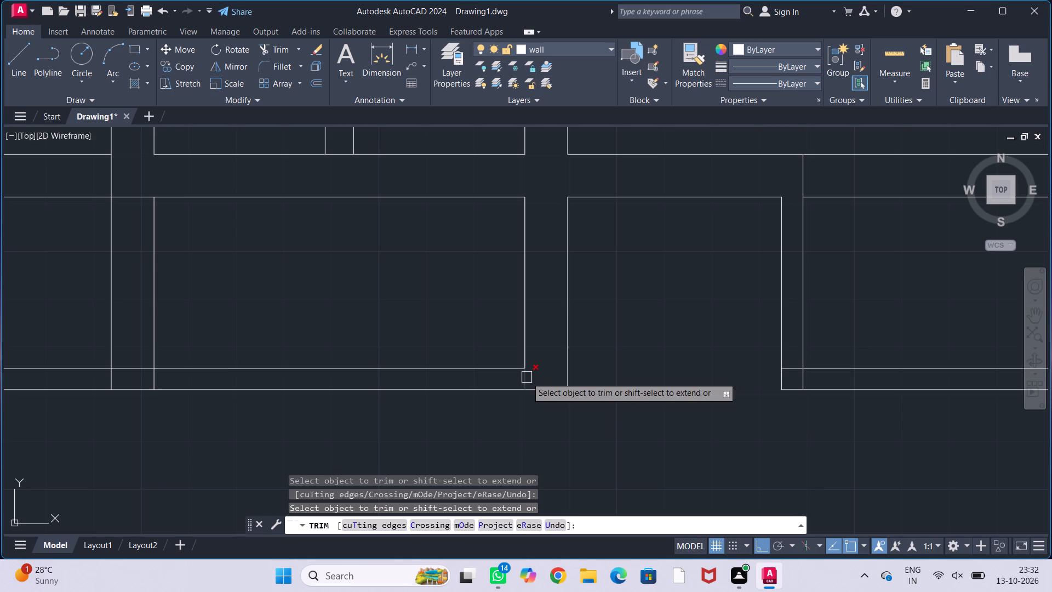
left_click(527, 377)
scroll(545, 372, "down", 2)
scroll(593, 365, "down", 1)
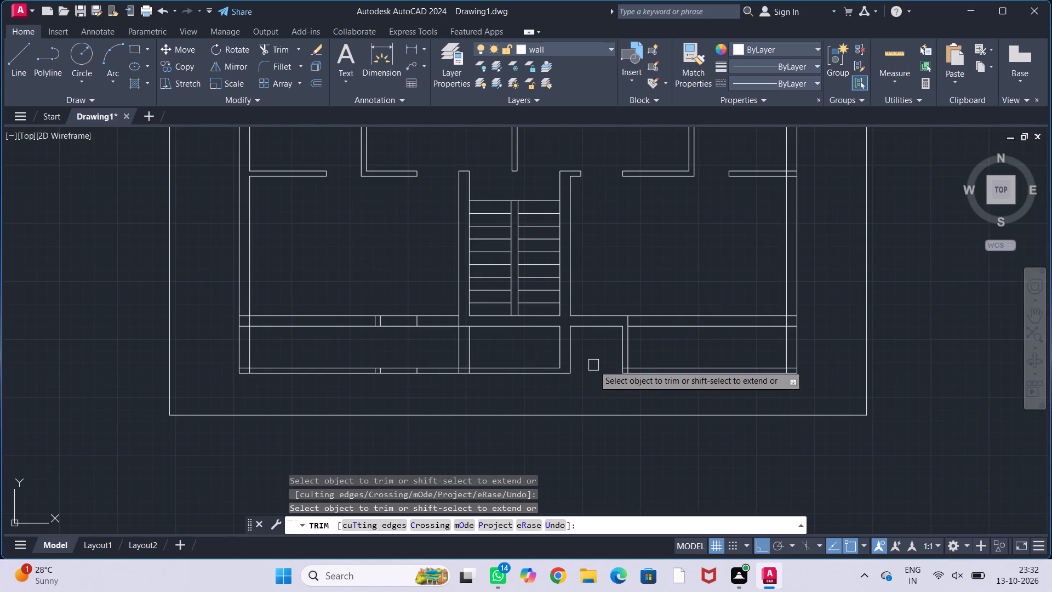
middle_click_drag(593, 365, 615, 372)
key("Escape")
key("Escape")
key("Escape")
key("Escape")
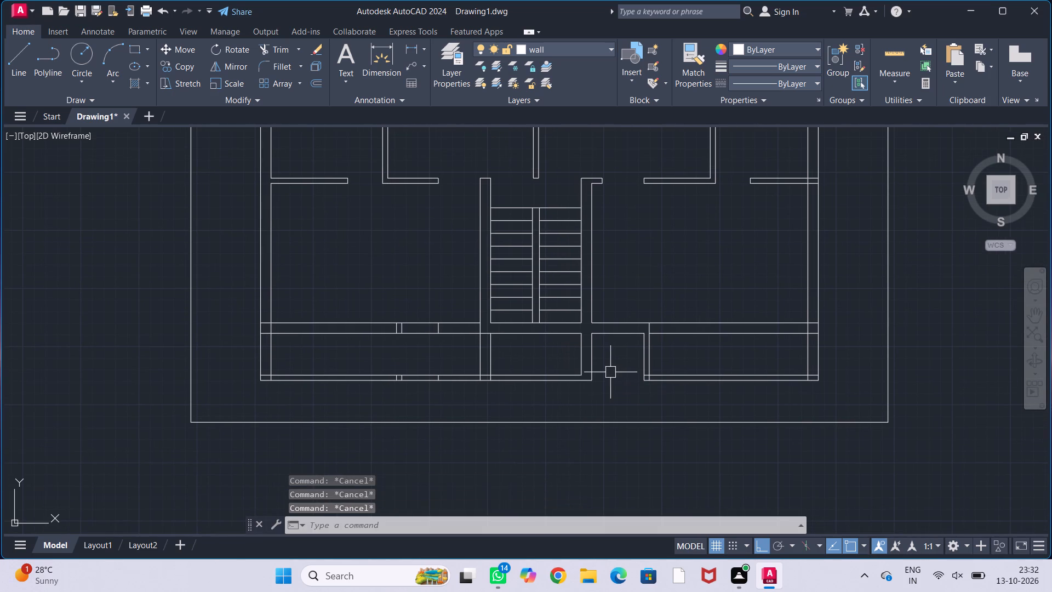
Trim the horizontal wall's lower face where it crosses the staircase's west wall.
scroll(610, 372, "down", 1)
middle_click_drag(609, 372, 637, 362)
scroll(604, 357, "up", 1)
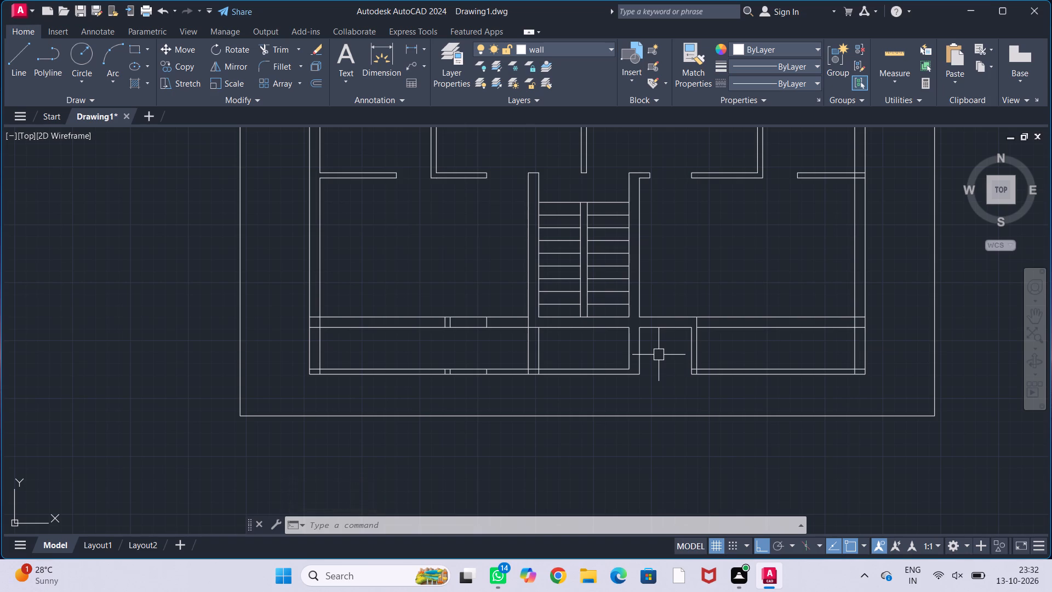
scroll(651, 365, "up", 1)
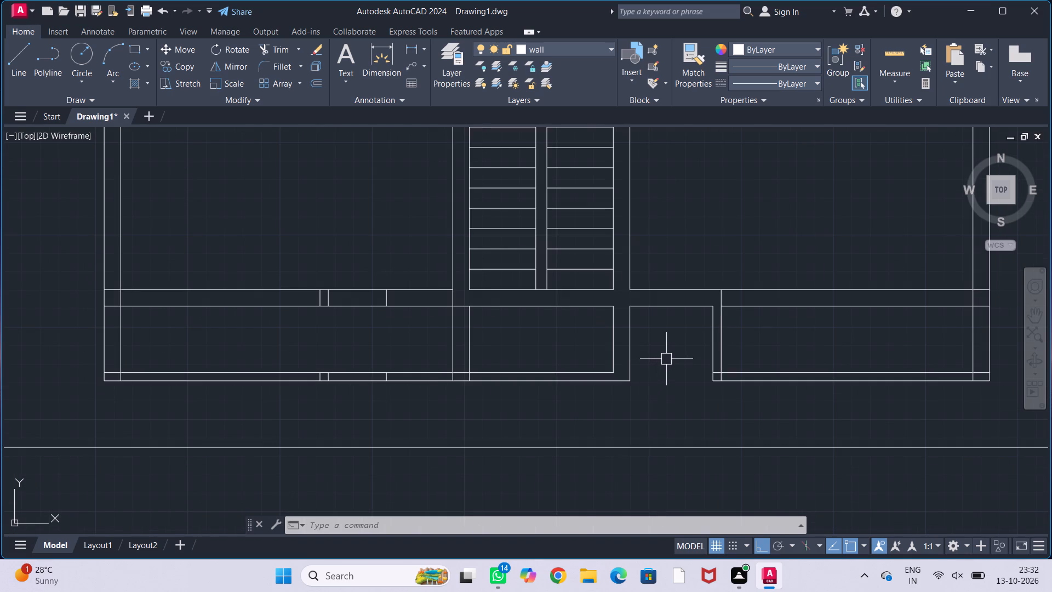
scroll(667, 358, "down", 1)
middle_click_drag(667, 358, 639, 361)
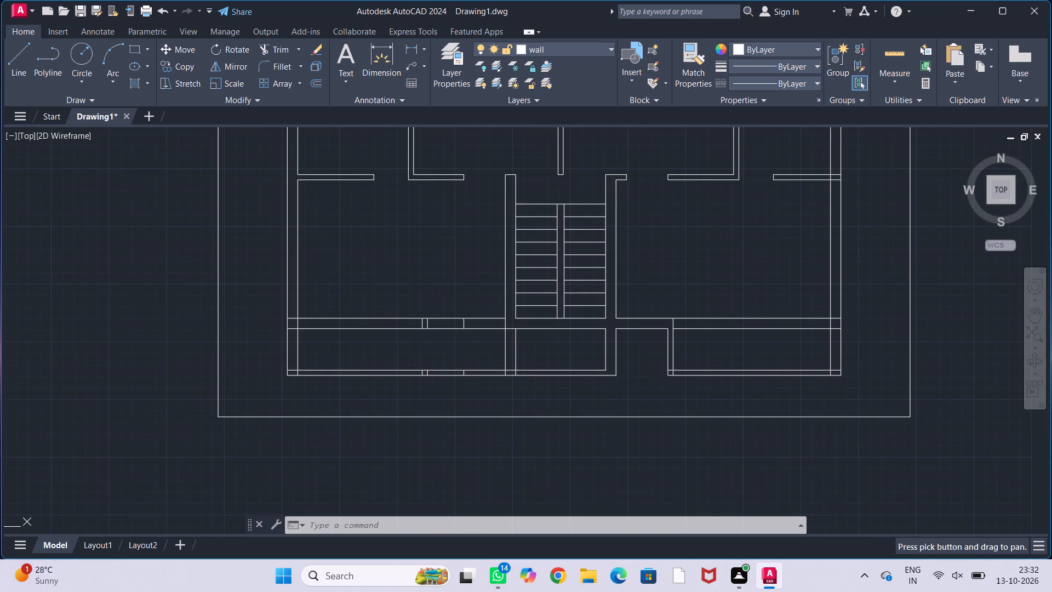
scroll(504, 339, "up", 1)
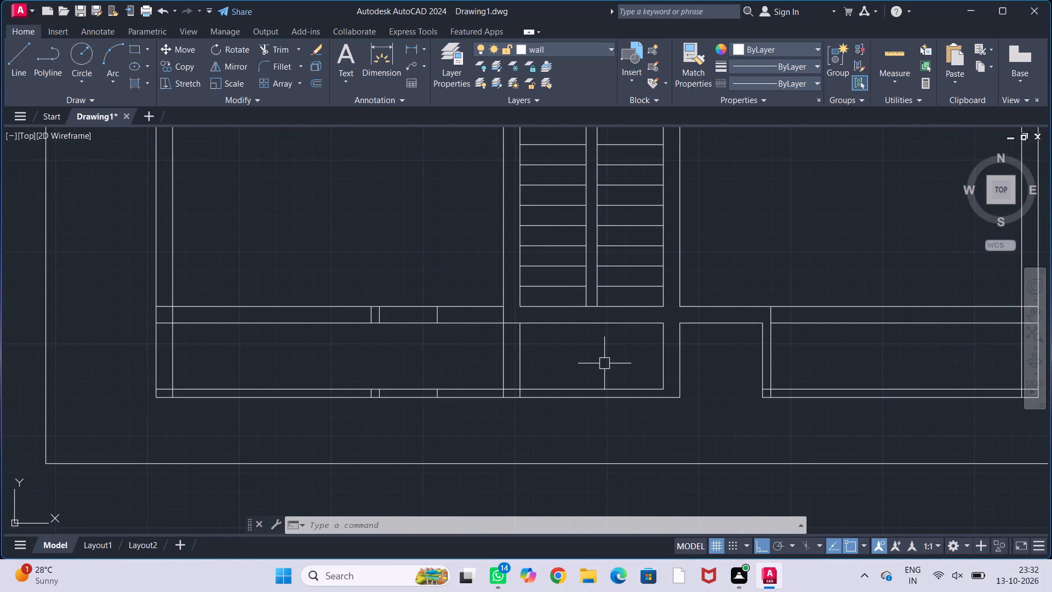
type("tr")
key("Return")
scroll(501, 325, "up", 1)
left_click(511, 325)
scroll(770, 331, "down", 2)
middle_click_drag(713, 348, 681, 338)
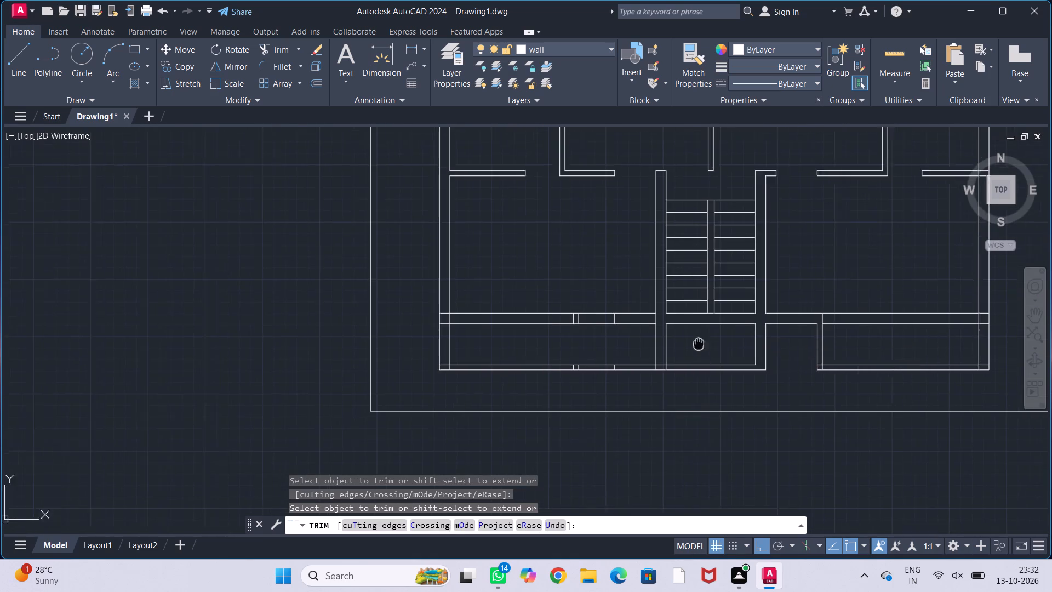
middle_click_drag(681, 338, 677, 338)
key("Escape")
key("Escape")
key("Escape")
key("Escape")
Replace the lower piece of the staircase west wall's east face by deleting it and stretching the line above to the south edge.
middle_click_drag(660, 343, 605, 326)
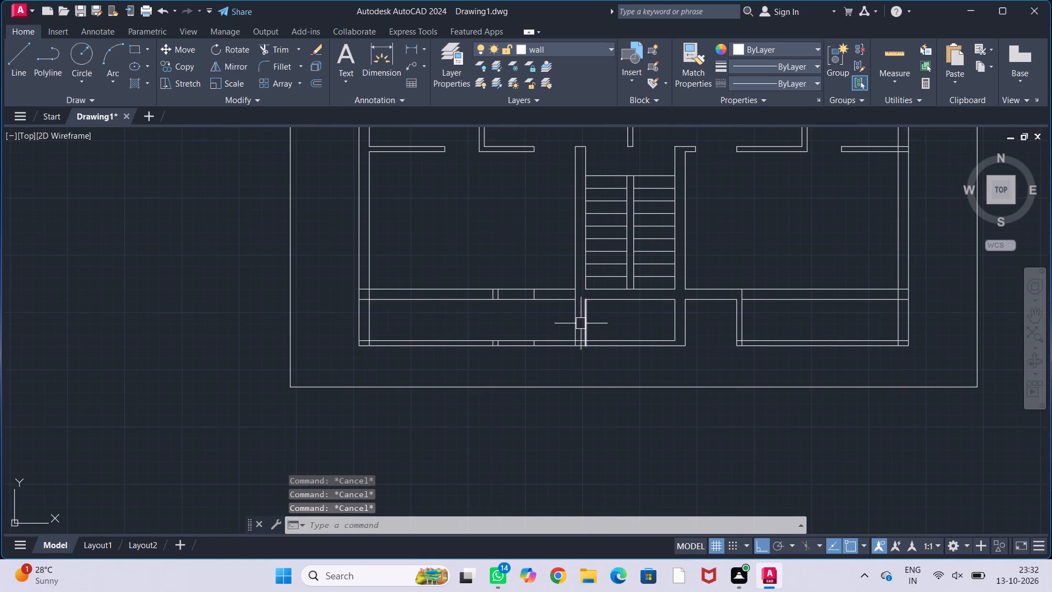
left_click(581, 323)
key("Delete")
scroll(624, 315, "up", 1)
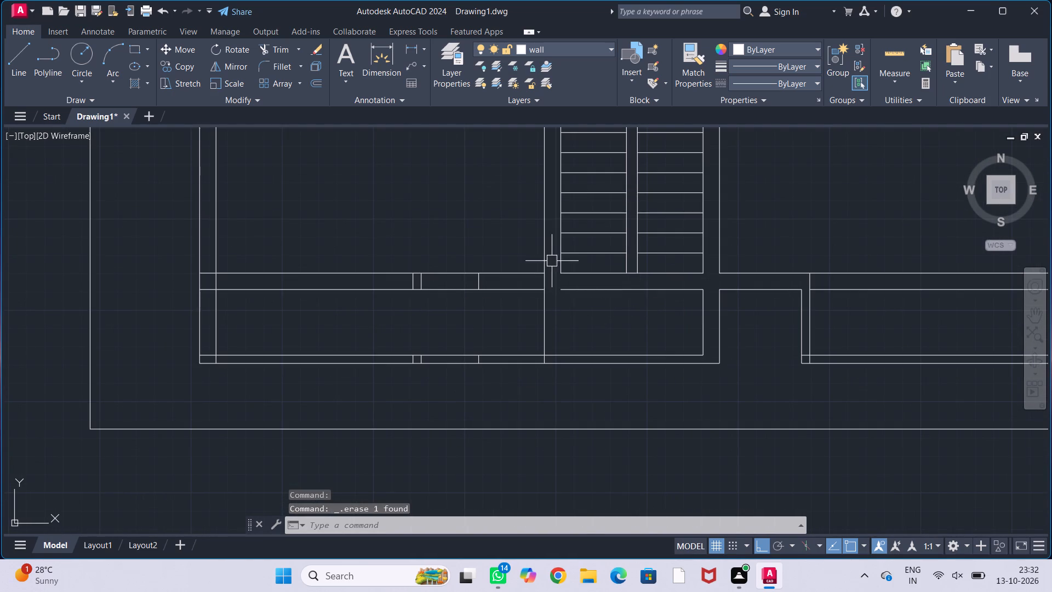
left_click(562, 260)
left_click(562, 276)
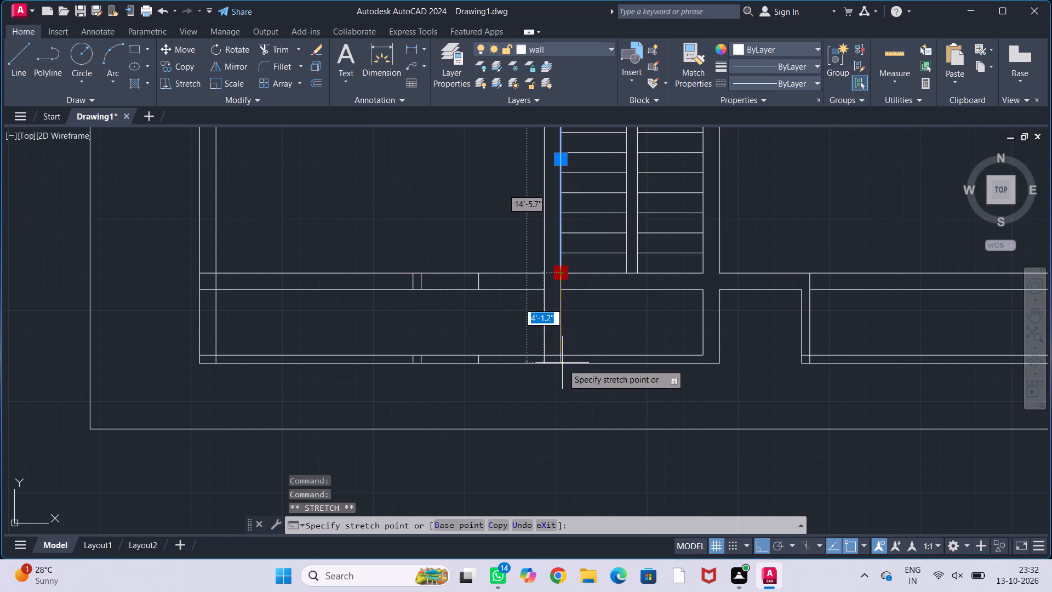
left_click(563, 364)
key("Escape")
key("Escape")
key("Escape")
Replace the lower piece of the staircase east wall's west face by deleting it and stretching the line above to the south edge.
middle_click_drag(635, 320, 557, 316)
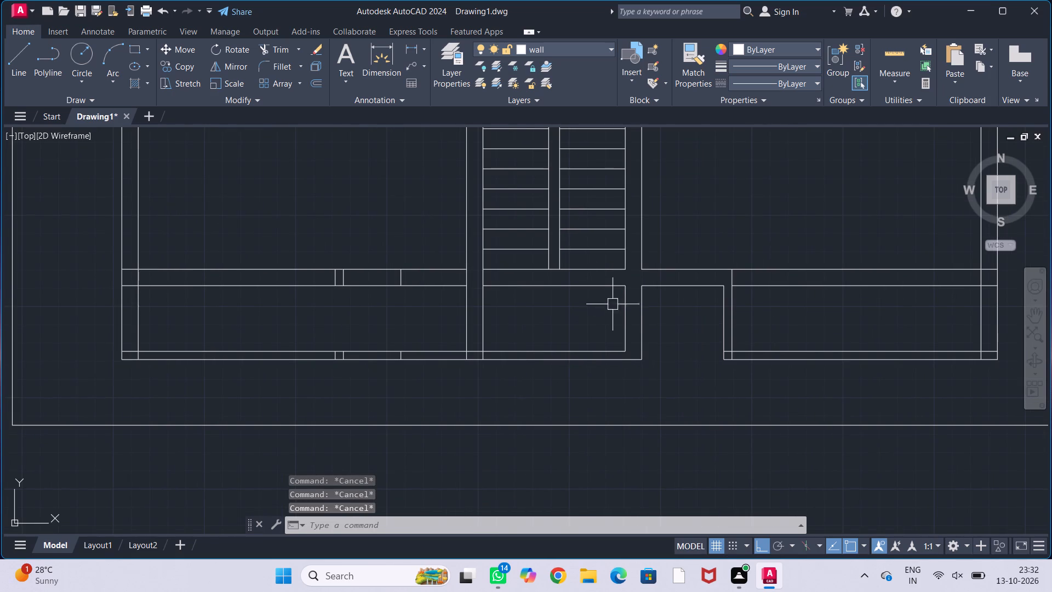
left_click(625, 316)
key("Delete")
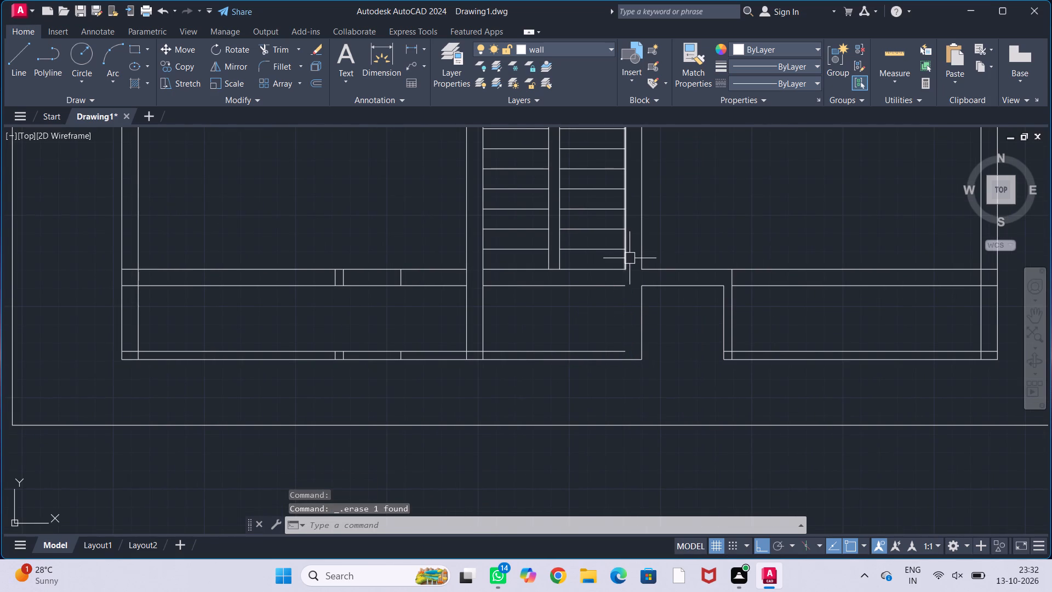
left_click(629, 258)
left_click(627, 269)
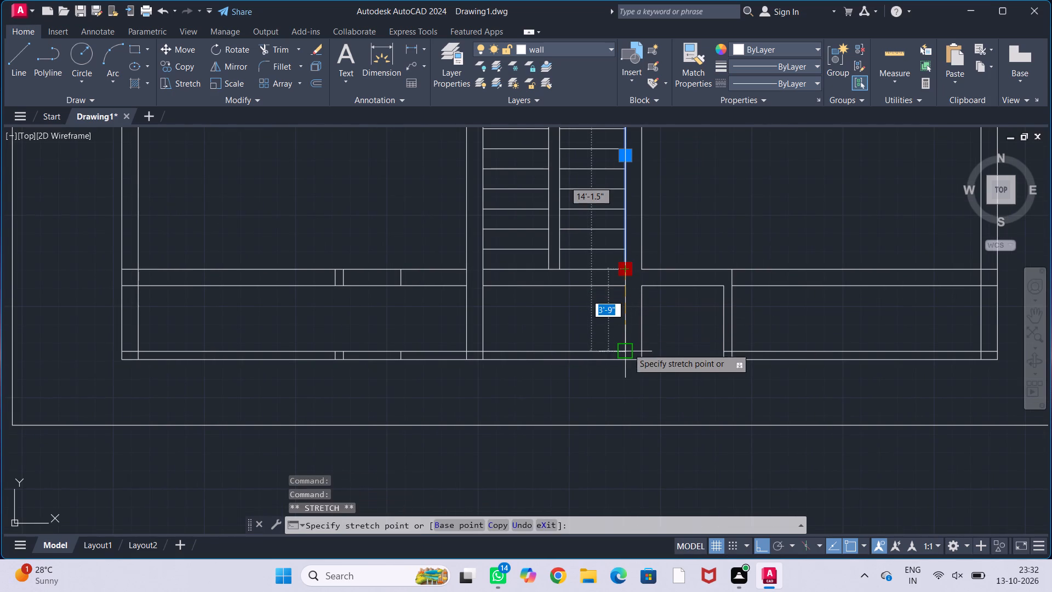
left_click(630, 363)
key("Escape")
key("Escape")
key("Escape")
key("Escape")
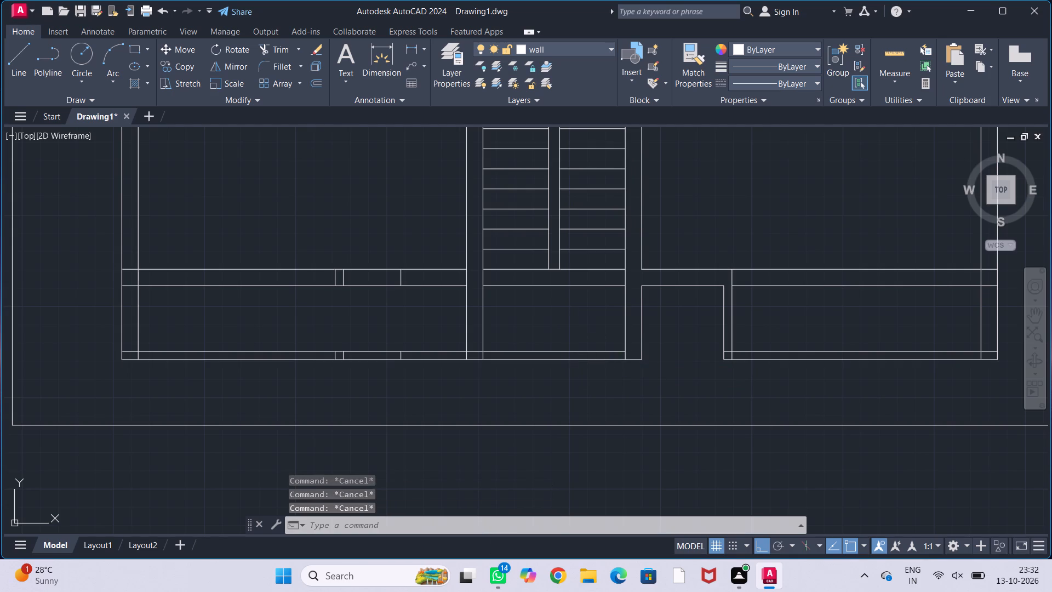
key("Escape")
Trim the south wall's inner line between the two staircase walls and across the staircase's west wall.
middle_click_drag(586, 328, 575, 337)
scroll(519, 350, "up", 1)
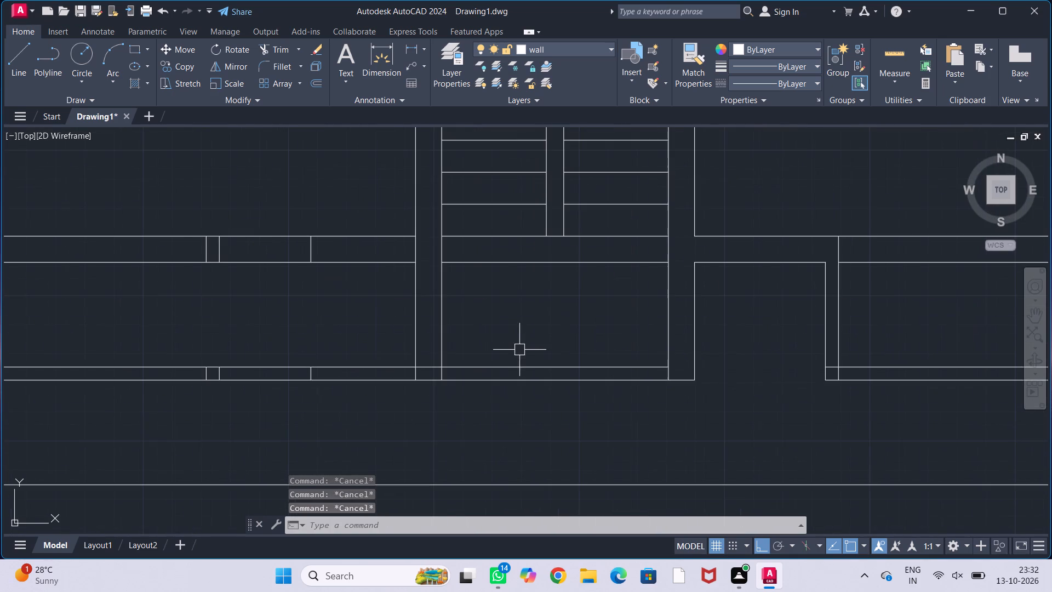
key("t")
key("r")
key("Return")
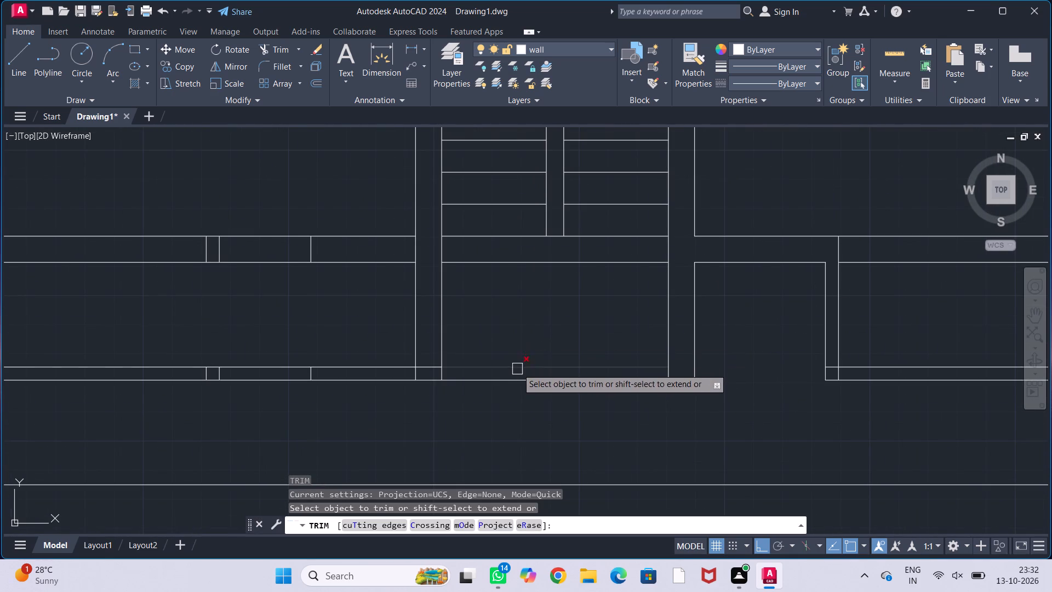
left_click(518, 366)
left_click(426, 368)
Trim the short vertical lines inside the horizontal wall and the south wall west of the staircase.
scroll(549, 332, "down", 2)
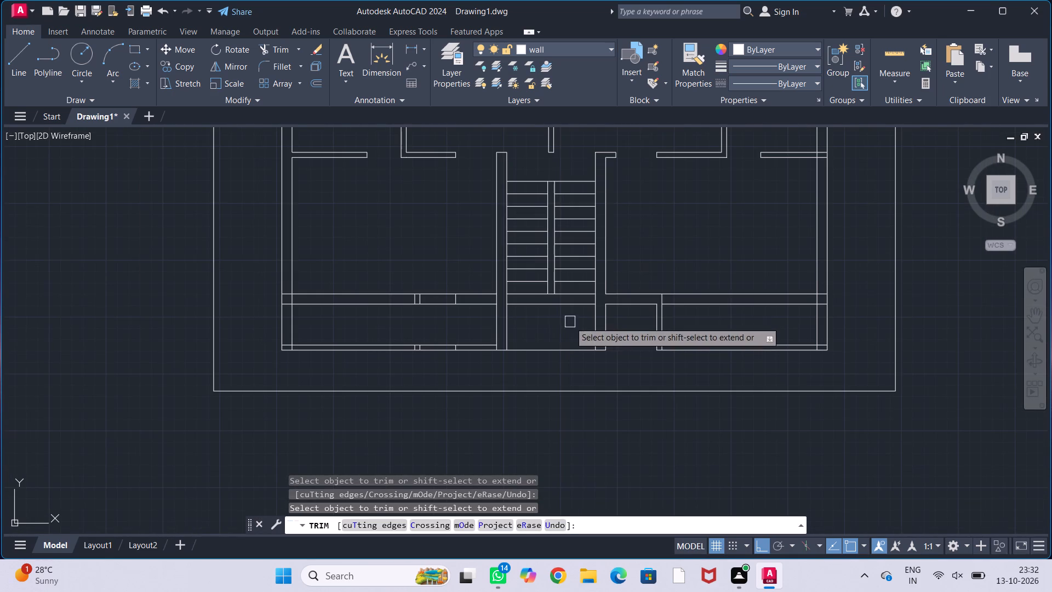
middle_click_drag(570, 322, 592, 301)
middle_click_drag(558, 301, 639, 313)
scroll(549, 305, "up", 2)
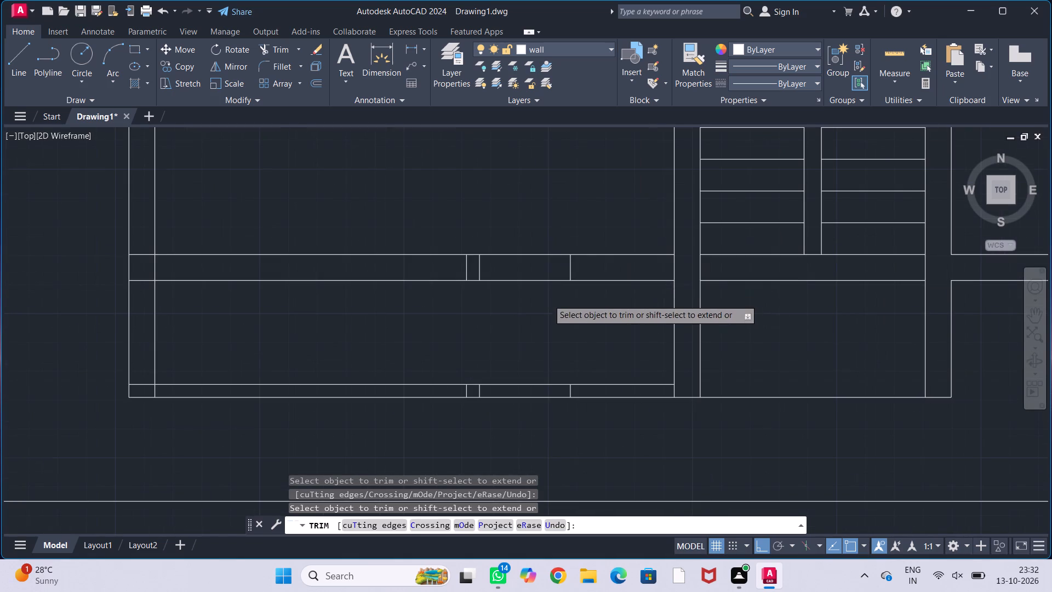
left_click_drag(602, 267, 454, 269)
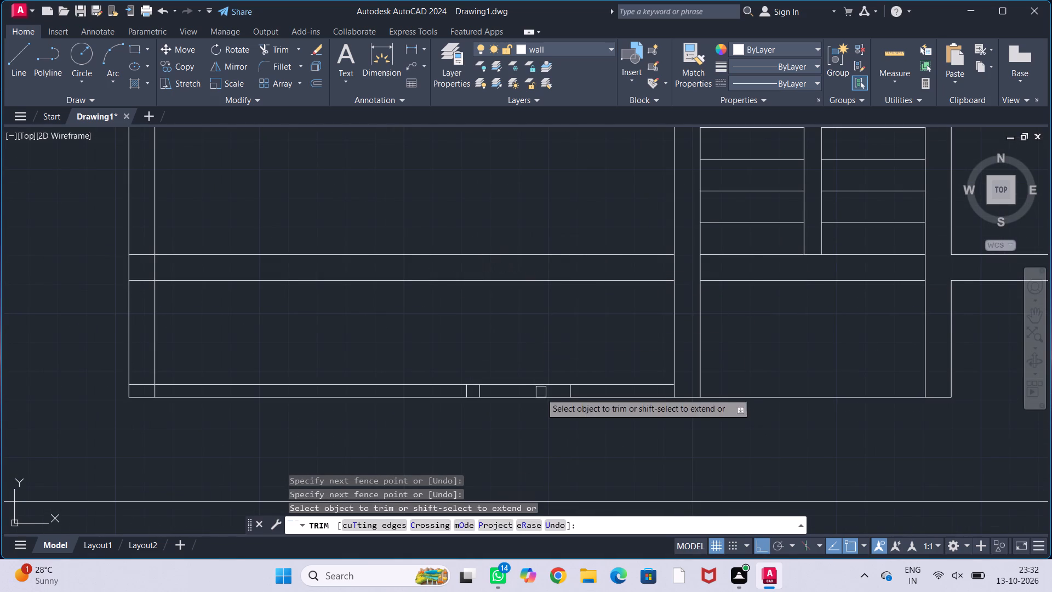
scroll(528, 384, "up", 2)
left_click_drag(354, 403, 430, 412)
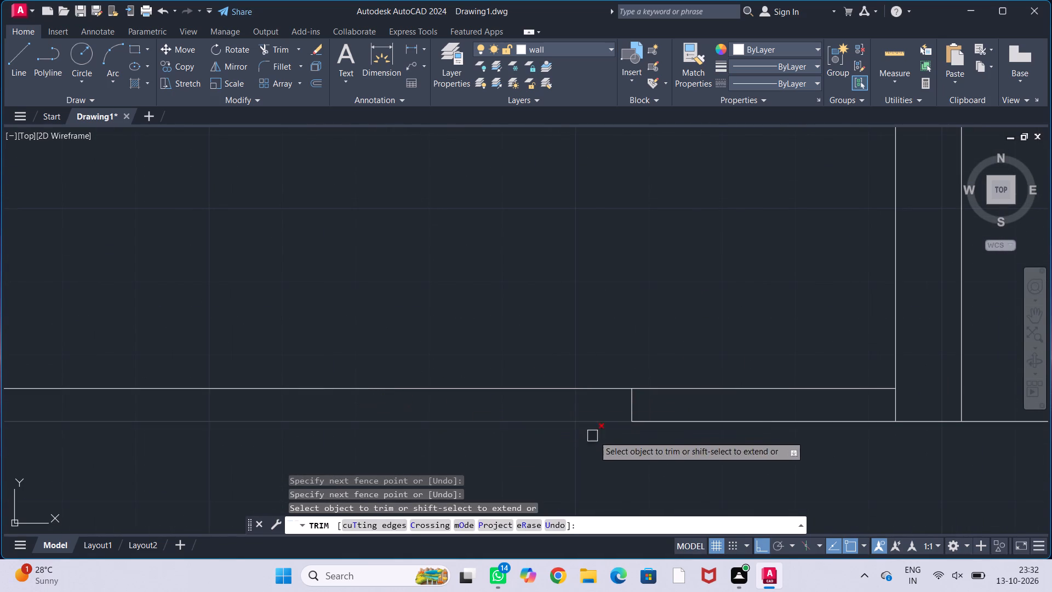
left_click(632, 406)
scroll(705, 316, "down", 3)
middle_click_drag(710, 302, 599, 317)
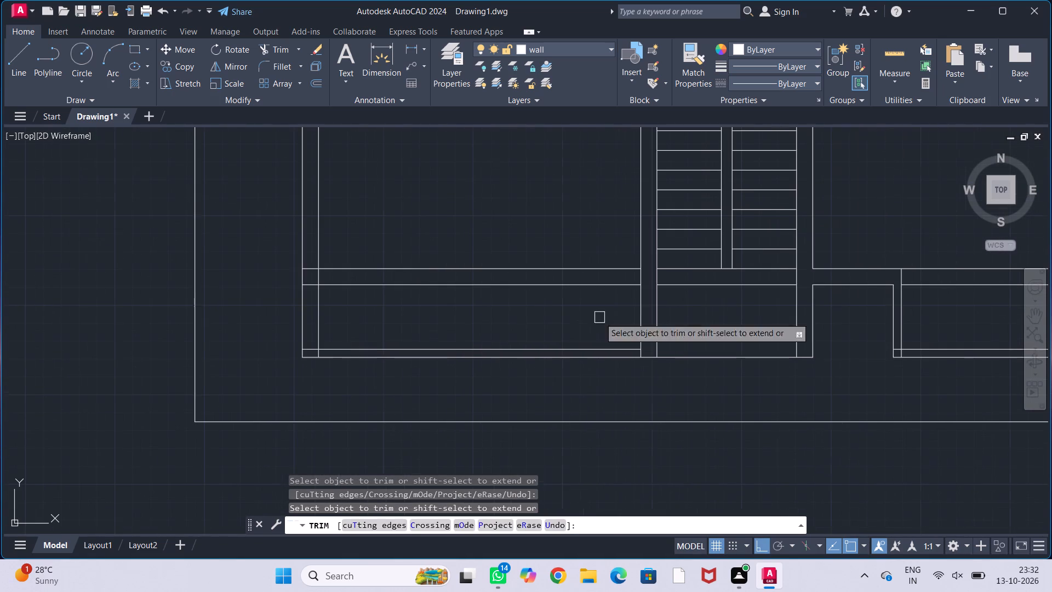
key("Escape")
key("Escape")
key("Escape")
key("Escape")
Trim the overlapping line segments at the corner where the partition east of the stairs meets the south wall.
middle_click_drag(741, 320, 650, 318)
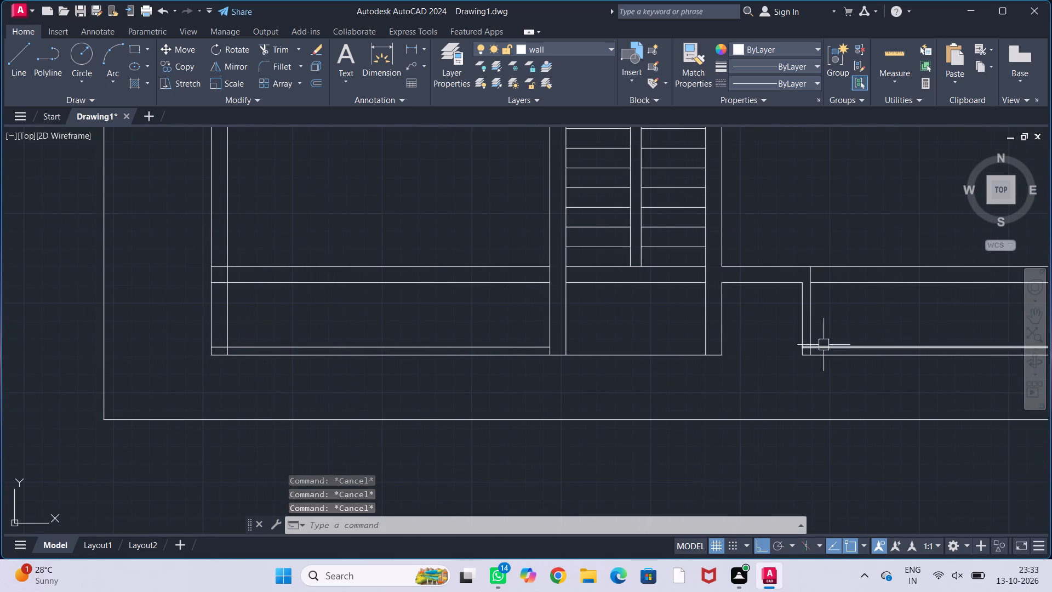
middle_click_drag(767, 345, 667, 331)
middle_click_drag(731, 360, 643, 355)
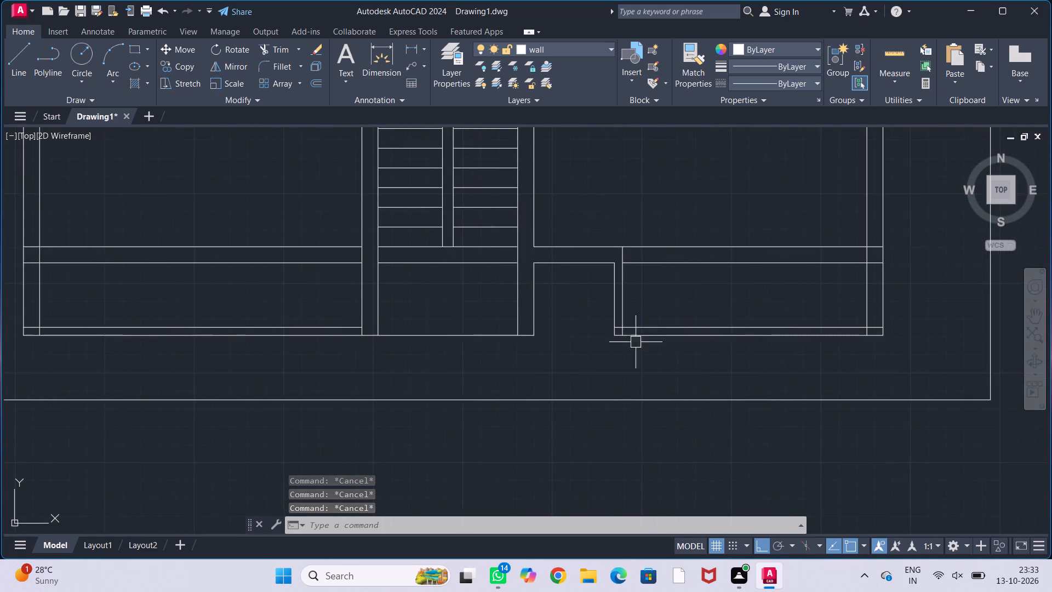
scroll(629, 328, "up", 2)
type("tr")
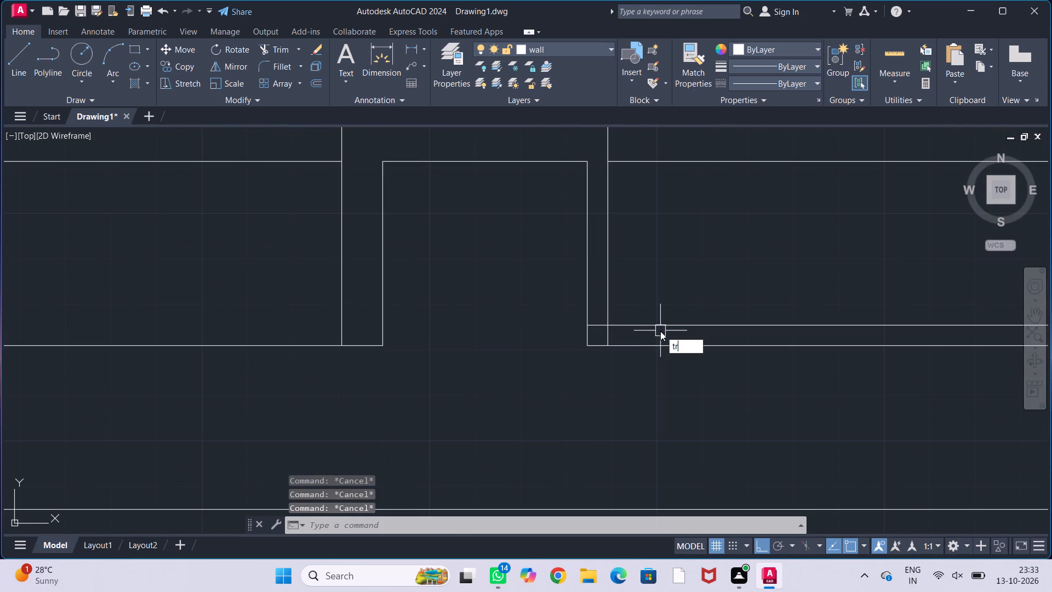
key("Return")
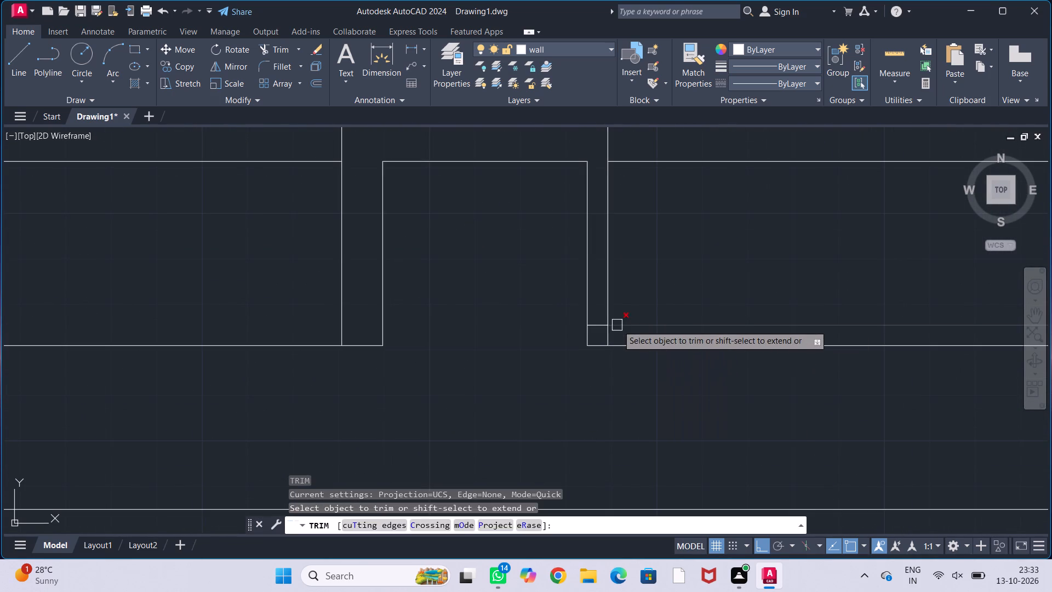
scroll(615, 326, "up", 1)
left_click(578, 323)
left_click(596, 340)
Trim the line segments crossing the junction of the horizontal wall and the building's east wall.
scroll(658, 341, "down", 2)
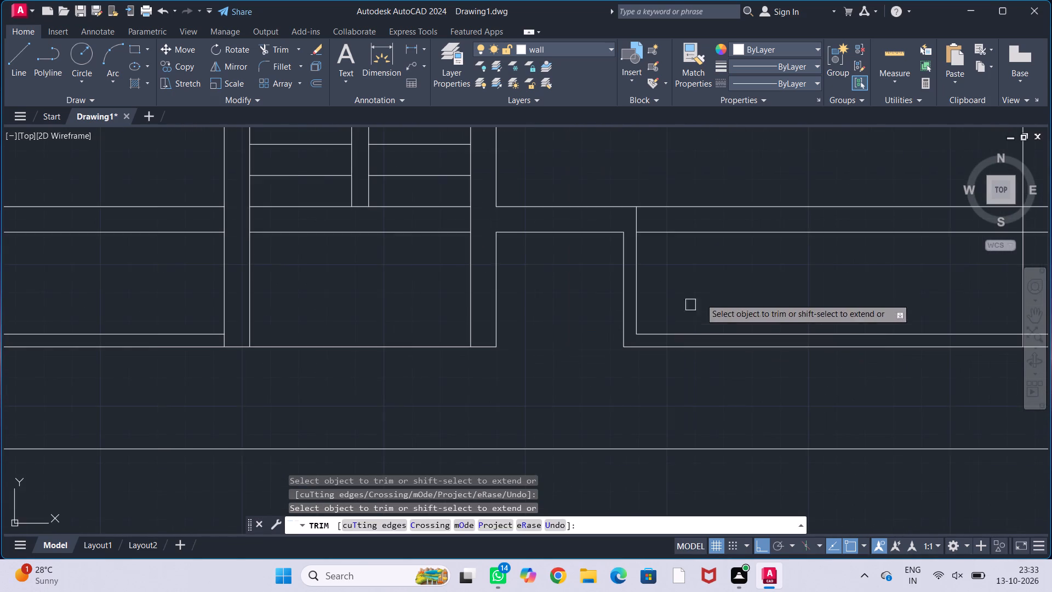
middle_click_drag(729, 287, 526, 315)
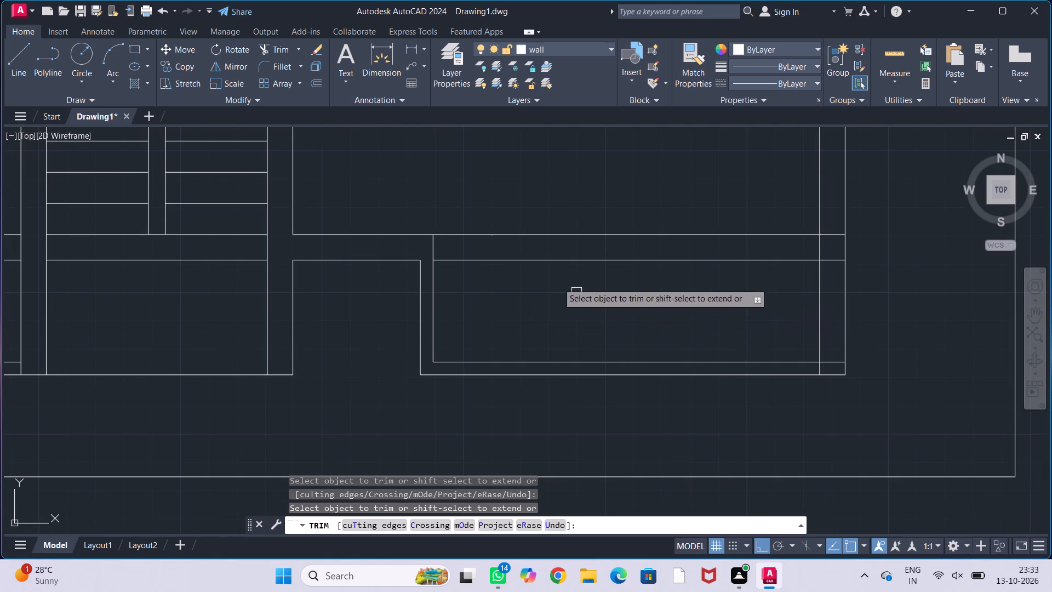
middle_click_drag(626, 314, 613, 310)
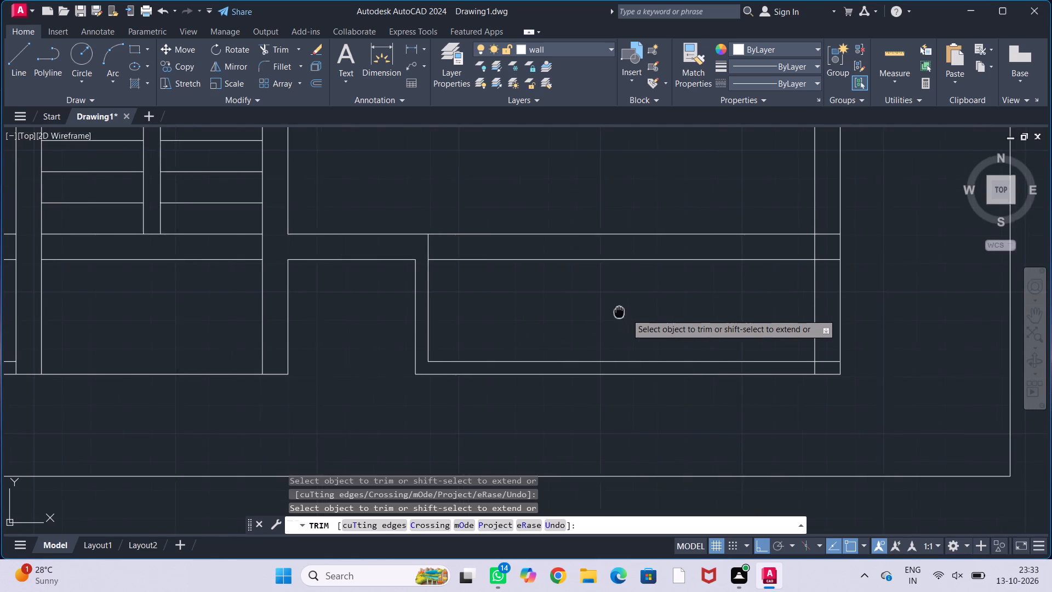
middle_click_drag(613, 310, 594, 301)
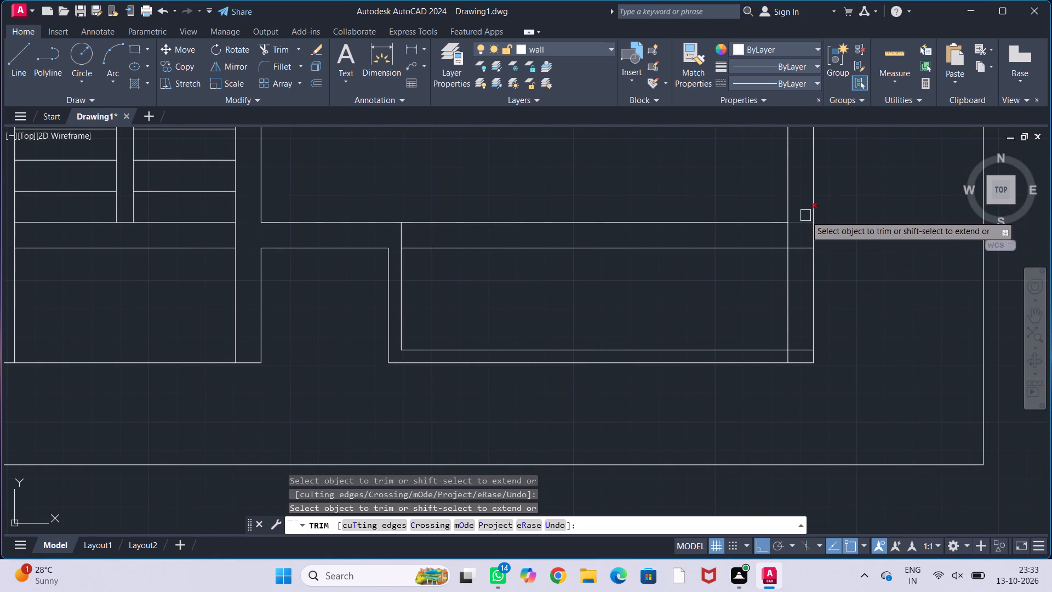
left_click_drag(802, 210, 802, 276)
left_click(788, 238)
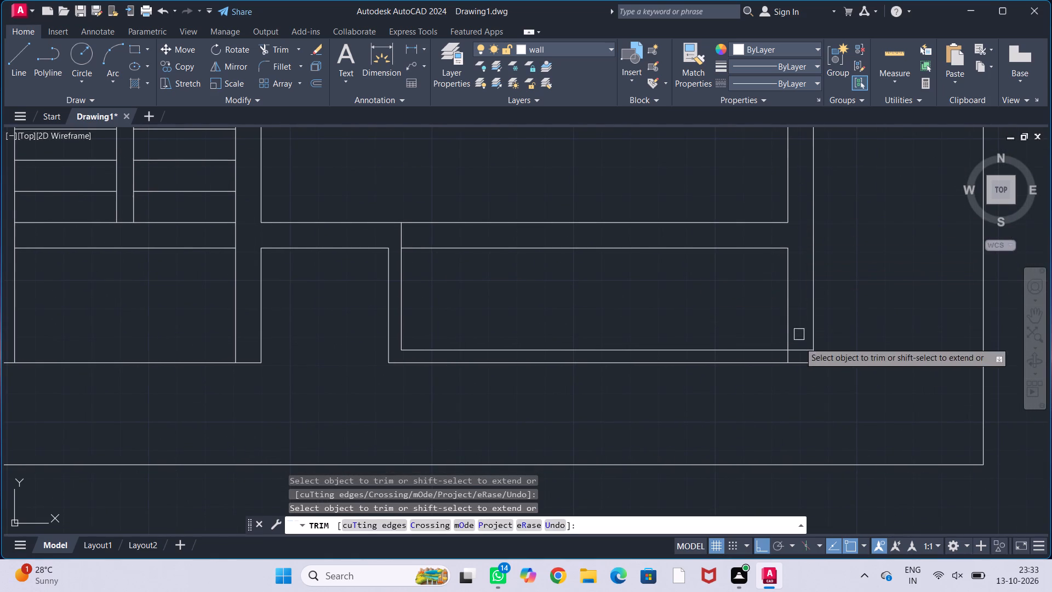
Trim the overlapping inner wall lines at the building's south-east corner.
scroll(798, 358, "up", 1)
left_click(800, 348)
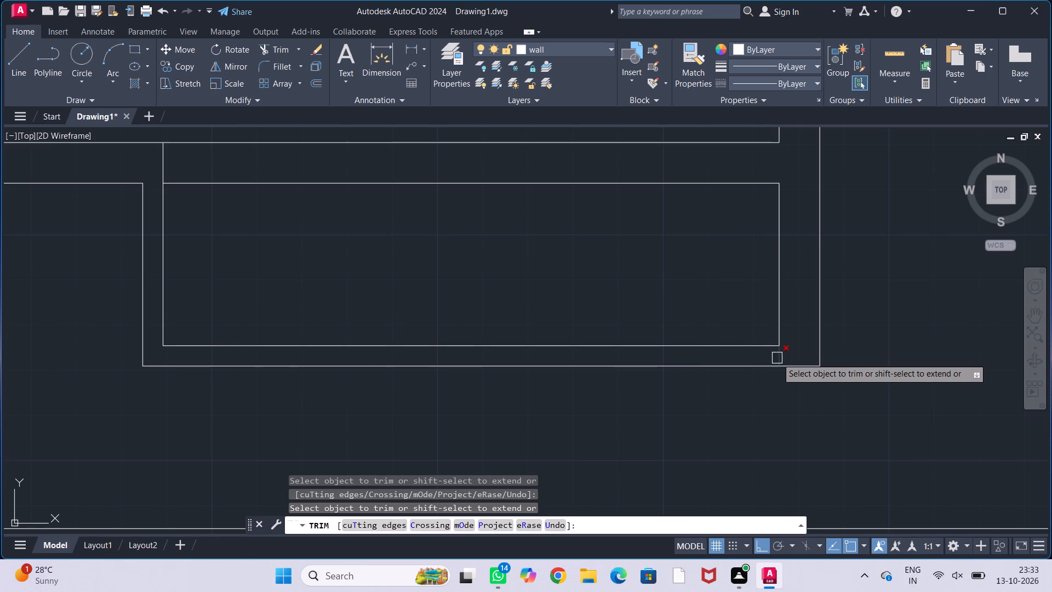
left_click(777, 358)
key("Escape")
key("Escape")
key("Escape")
key("Escape")
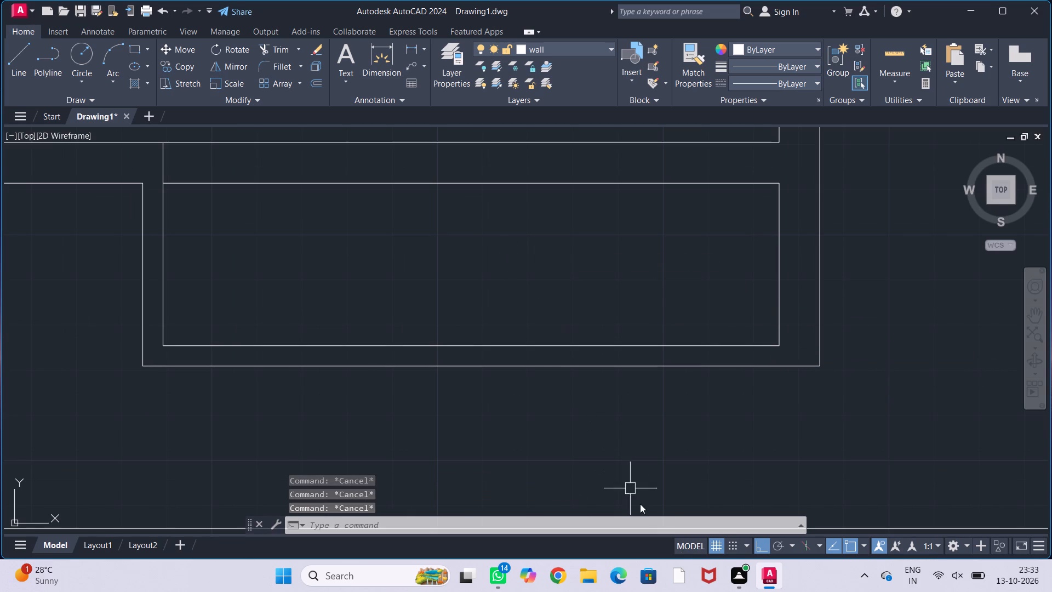
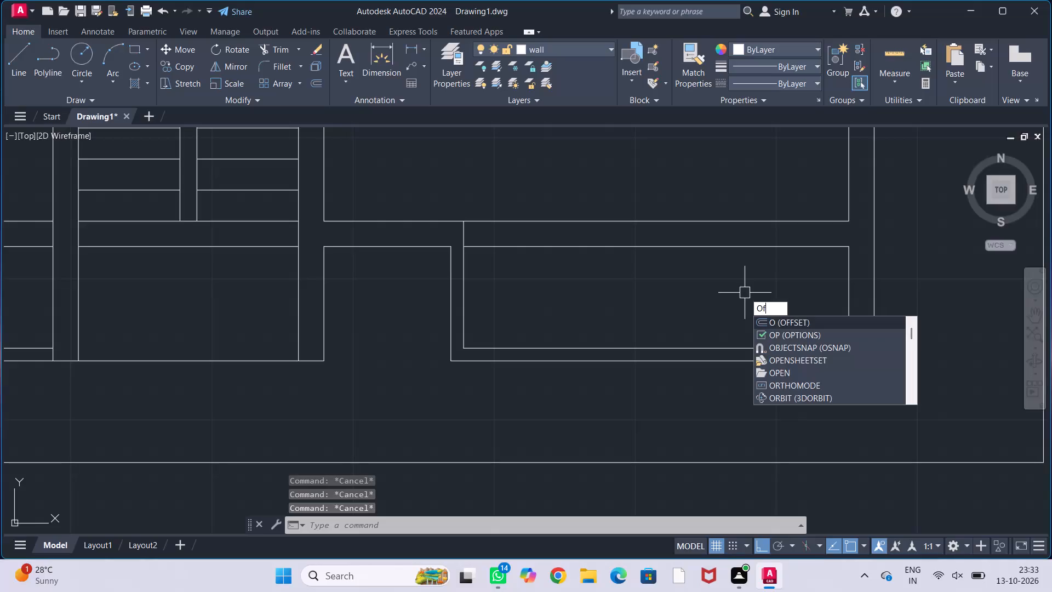
Offset the east face of the partition east of the staircase 2'6" to the east.
key("Return")
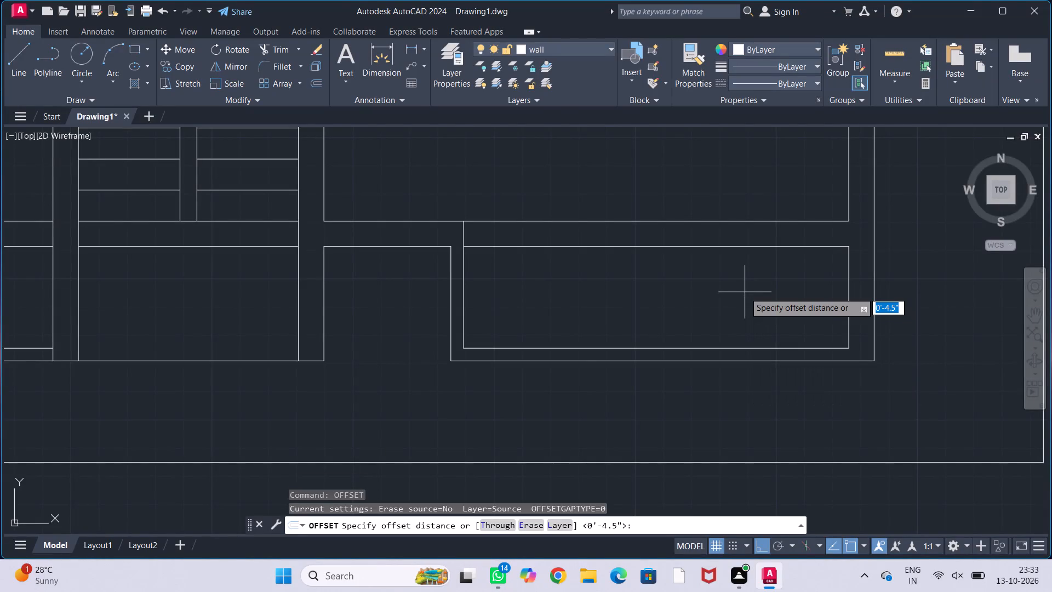
type("2'6\"")
key("Return")
left_click(464, 288)
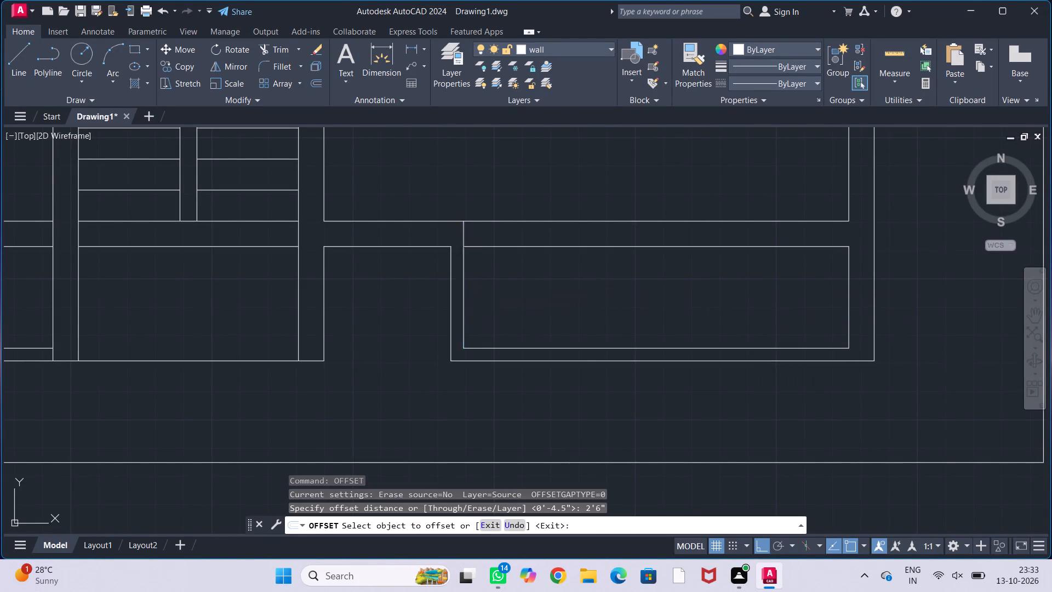
left_click(550, 293)
key("Escape")
key("Escape")
key("Escape")
key("Escape")
Trim both horizontal wall lines between the partition and the 2'6" offset line to form an opening.
key("t")
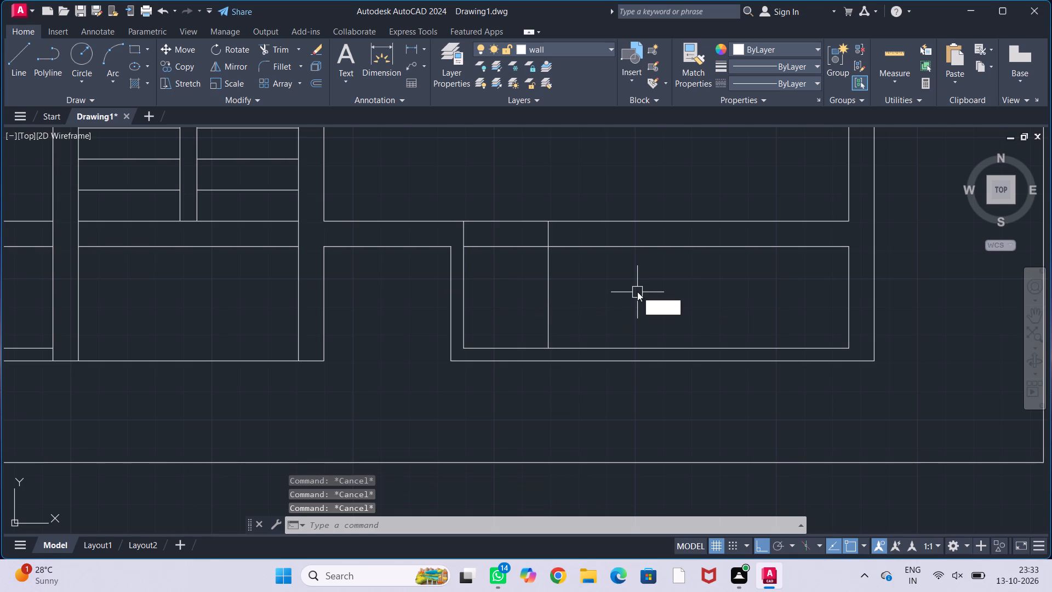
key("r")
key("Return")
left_click_drag(507, 201, 500, 302)
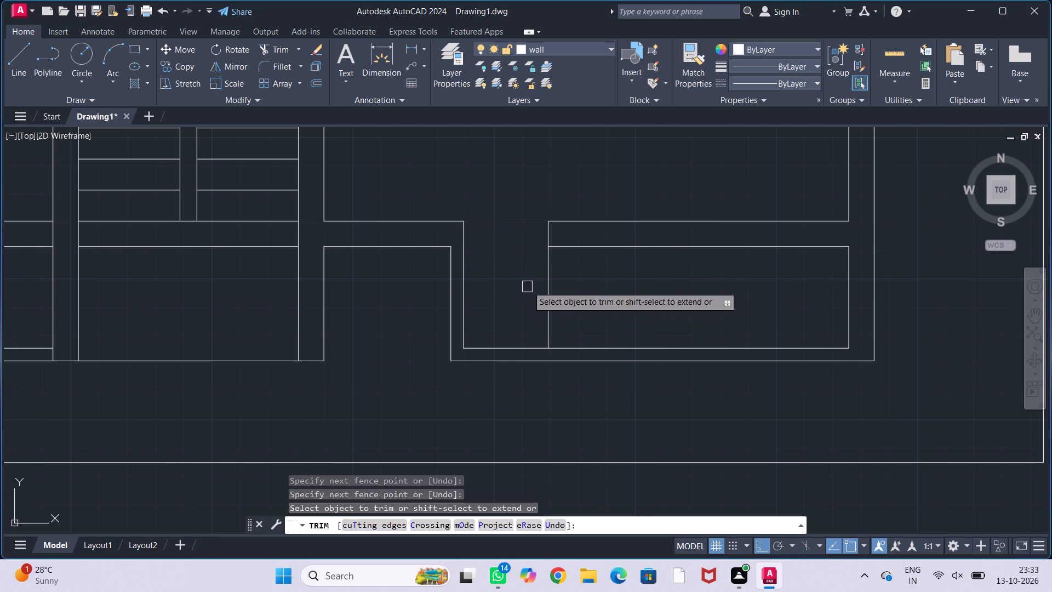
key("Escape")
key("Escape")
key("Escape")
key("Escape")
key("Escape")
Trim the offset line south of the horizontal wall, leaving only the jamb at the opening's east side.
type("tr")
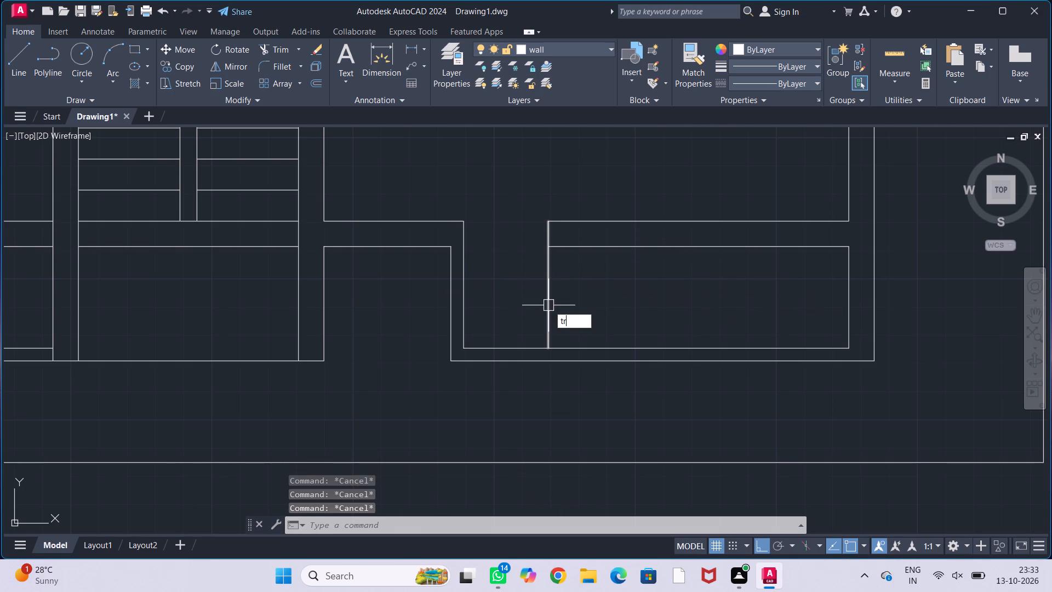
key("Return")
left_click(550, 311)
key("Escape")
key("Escape")
key("Escape")
key("Escape")
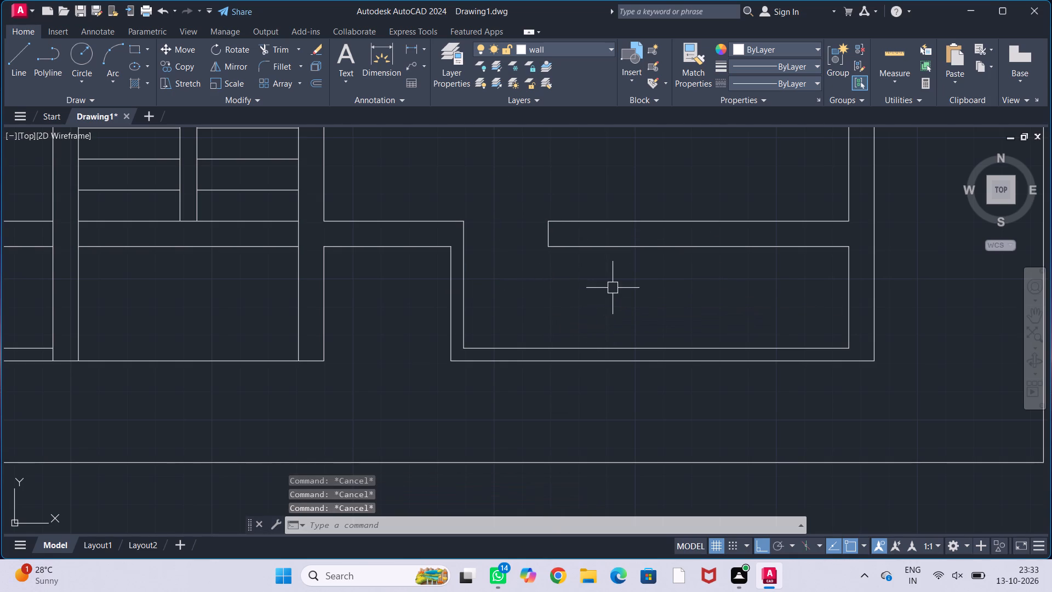
Examine the whole floor plan and the south strip on both sides of the staircase.
scroll(613, 287, "down", 2)
middle_click_drag(620, 294, 605, 281)
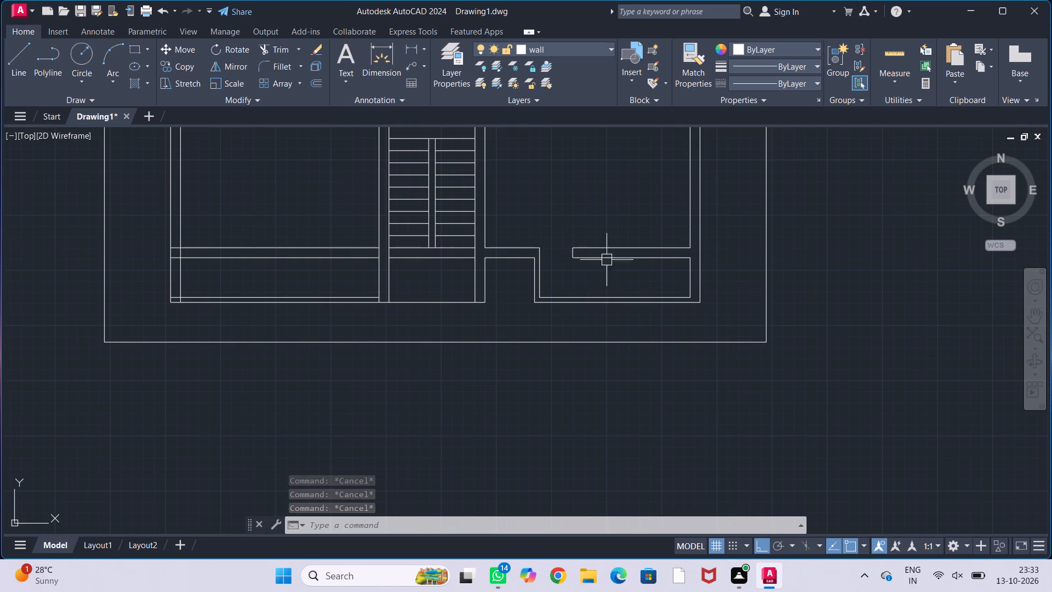
scroll(614, 261, "up", 1)
middle_click_drag(631, 271, 632, 298)
scroll(636, 295, "down", 2)
scroll(638, 296, "up", 1)
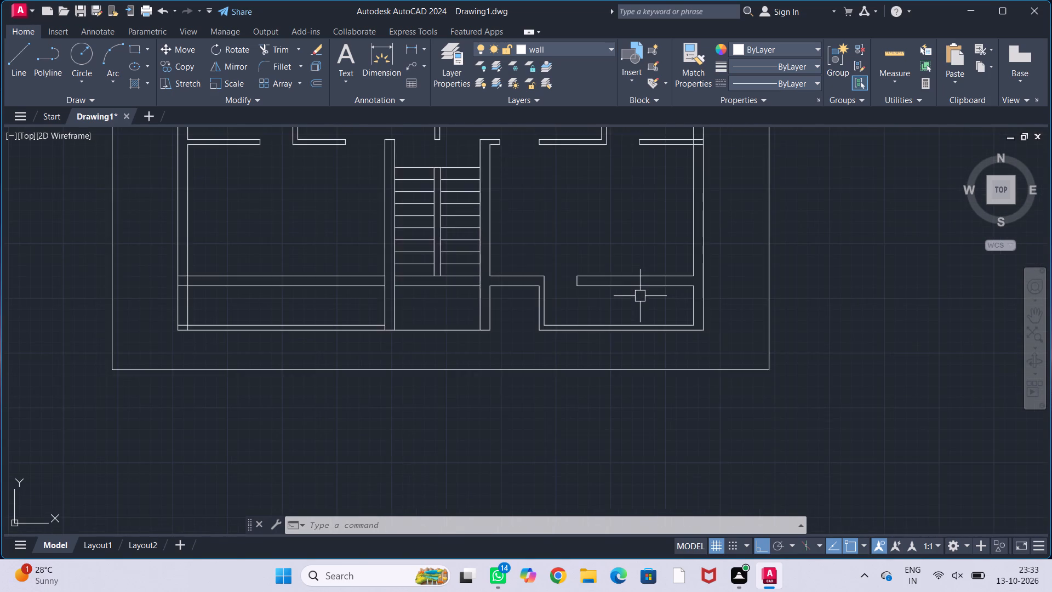
scroll(640, 296, "down", 3)
middle_click_drag(638, 267, 624, 289)
scroll(623, 289, "up", 1)
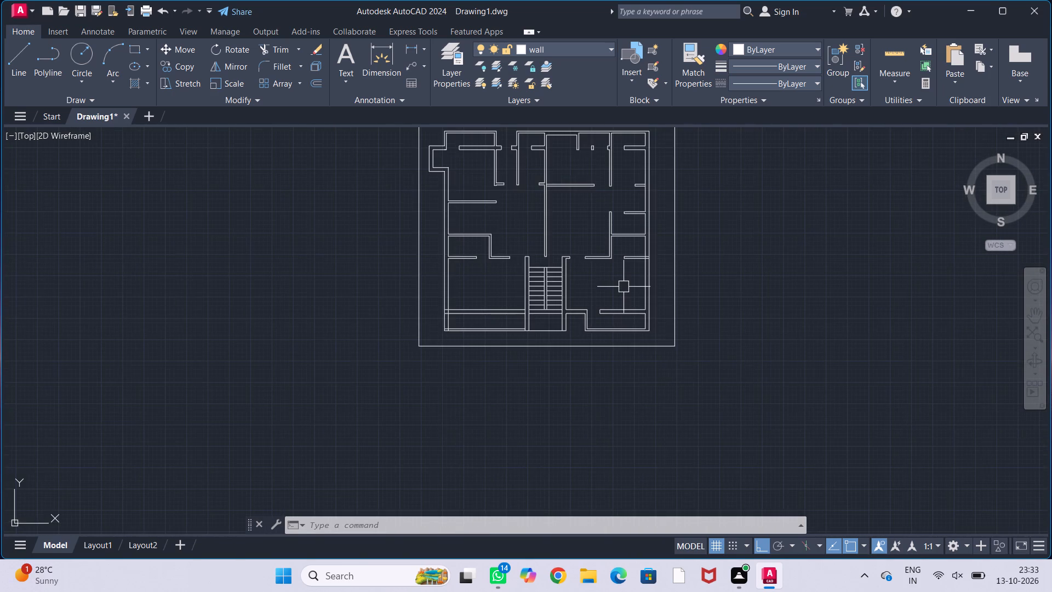
scroll(624, 287, "up", 2)
middle_click_drag(625, 304, 624, 257)
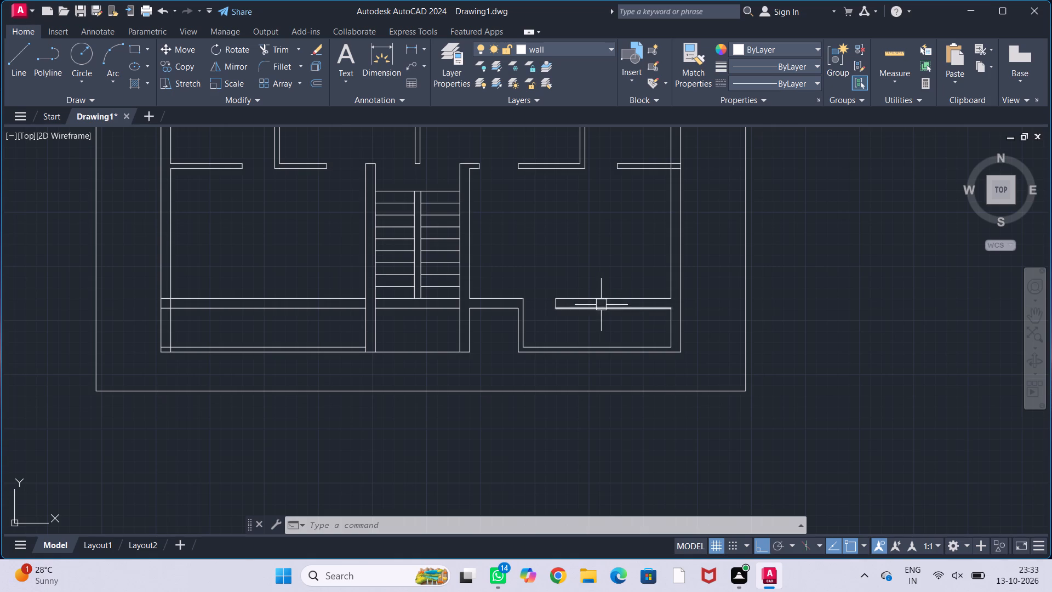
middle_click_drag(580, 318, 644, 297)
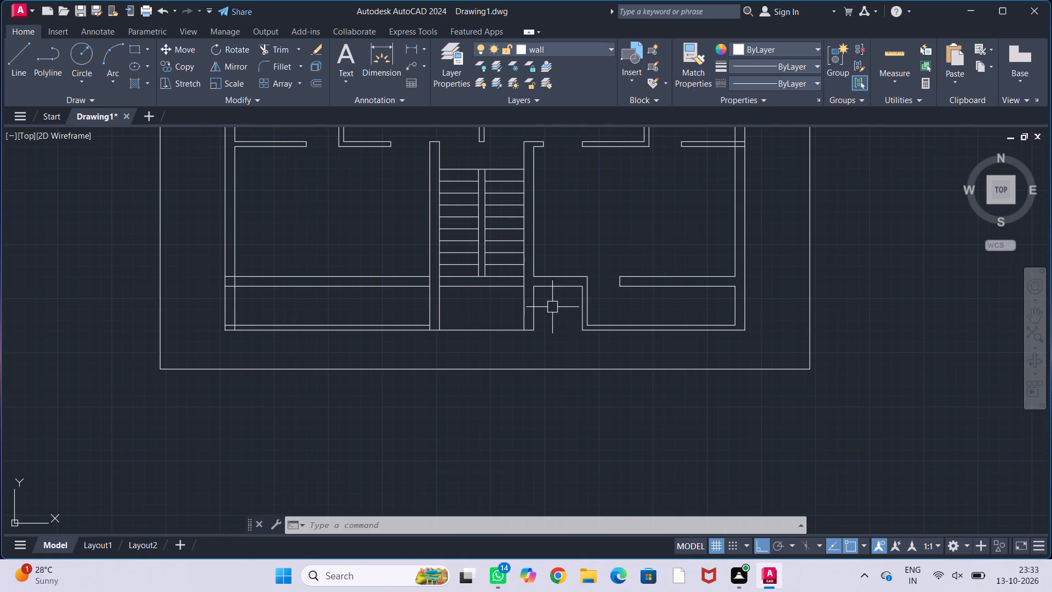
middle_click_drag(550, 306, 720, 299)
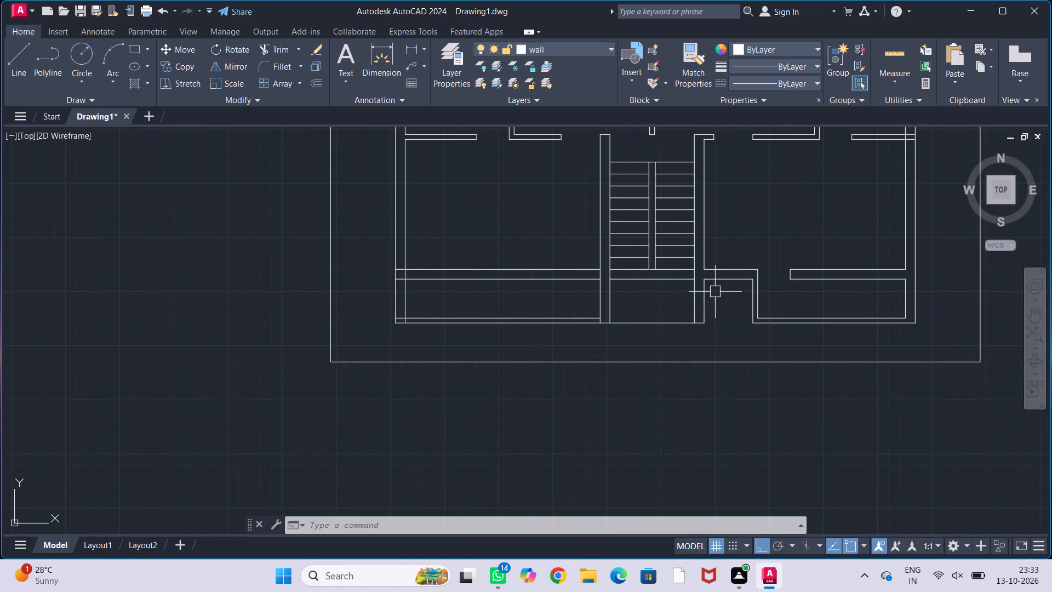
middle_click_drag(531, 343, 564, 350)
scroll(535, 320, "up", 1)
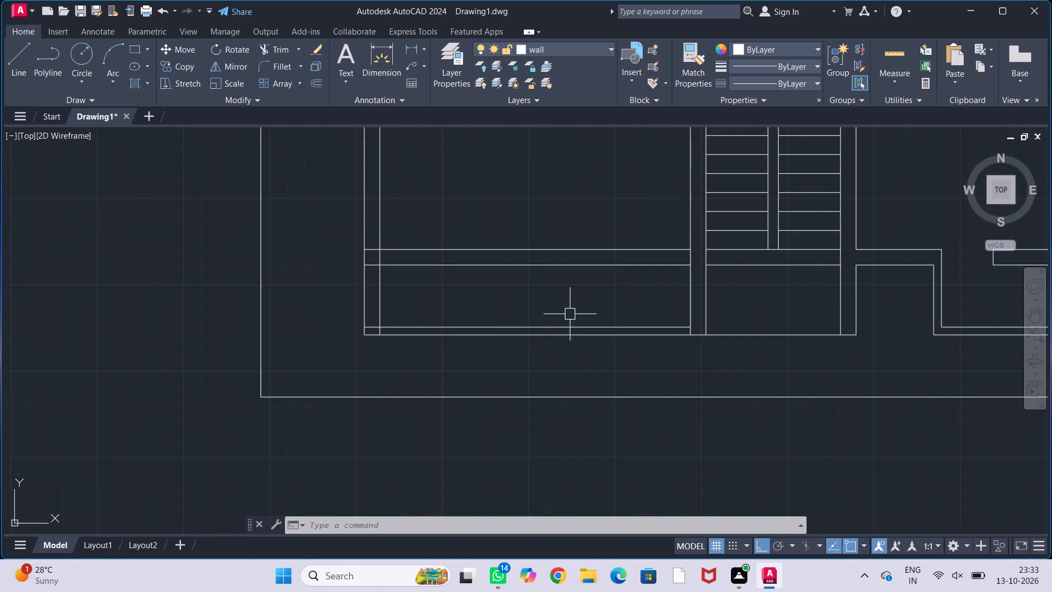
middle_click_drag(570, 314, 555, 299)
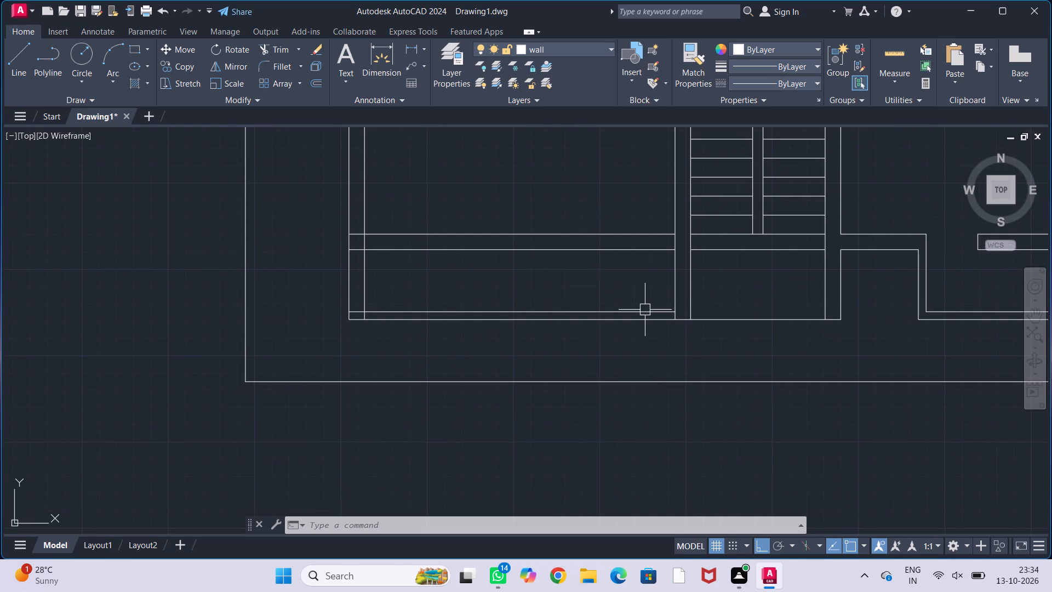
Measure the clear width between the staircase's east wall and the partition east of it with a linear dimension.
type("dli")
key("Return")
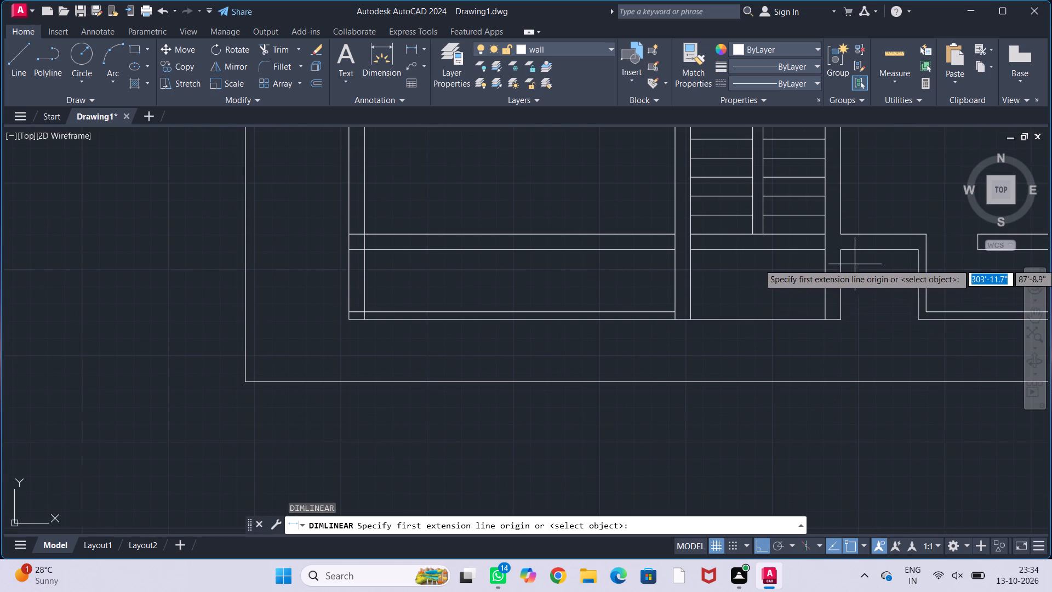
left_click(843, 251)
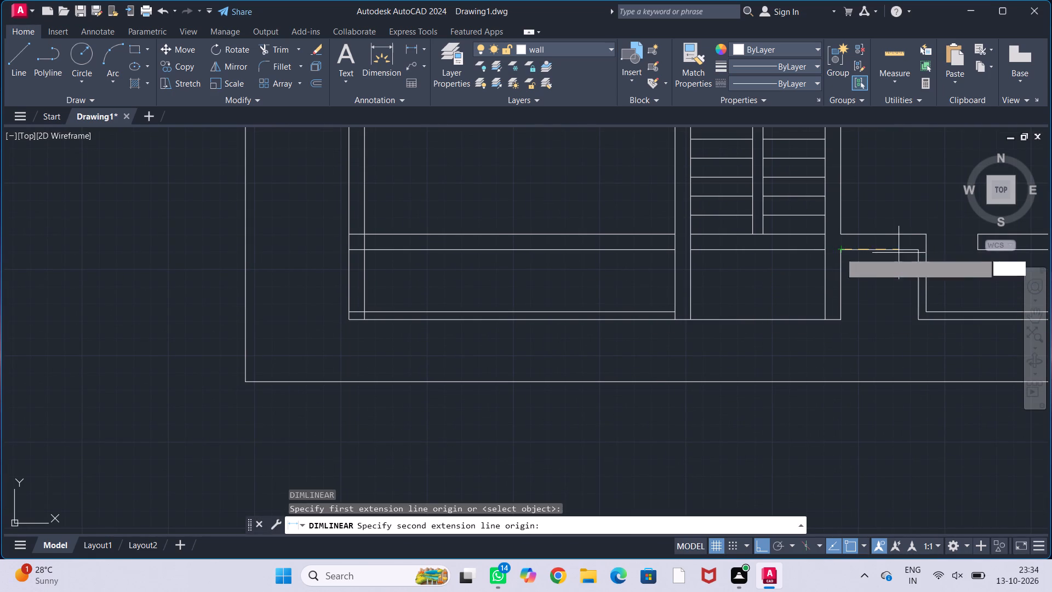
left_click(914, 253)
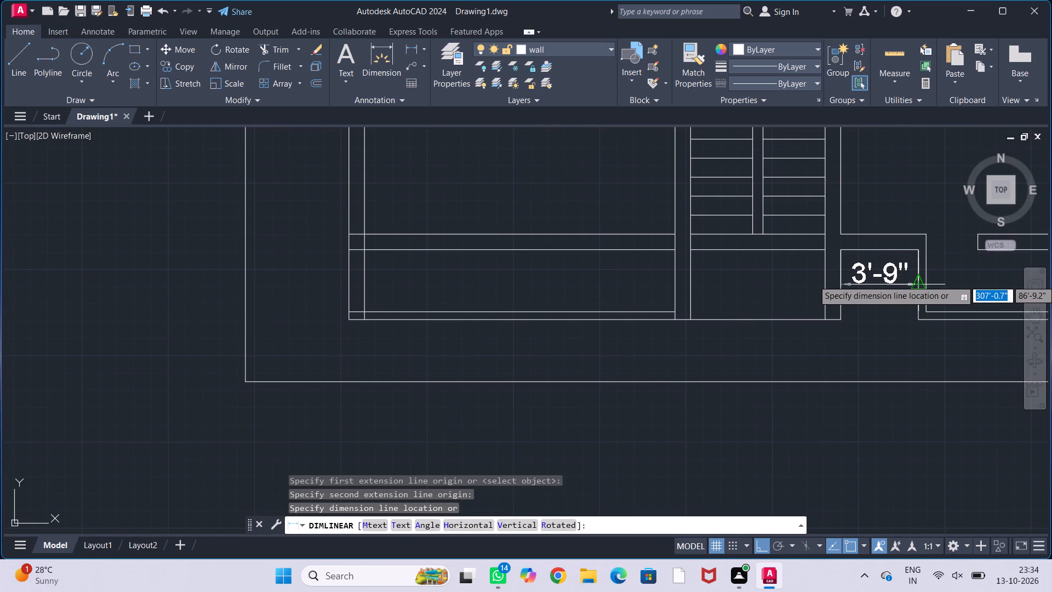
key("Escape")
key("Escape")
key("Escape")
key("Escape")
key("Escape")
Trim the west face line of the staircase's west wall where it crosses the horizontal wall.
middle_click_drag(902, 275, 828, 275)
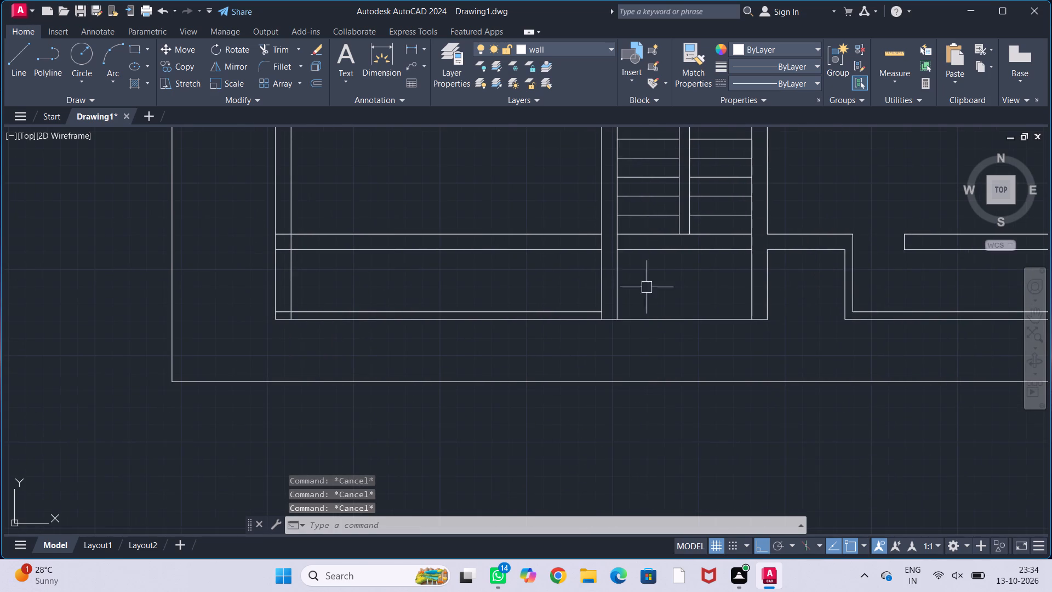
middle_click_drag(557, 287, 595, 282)
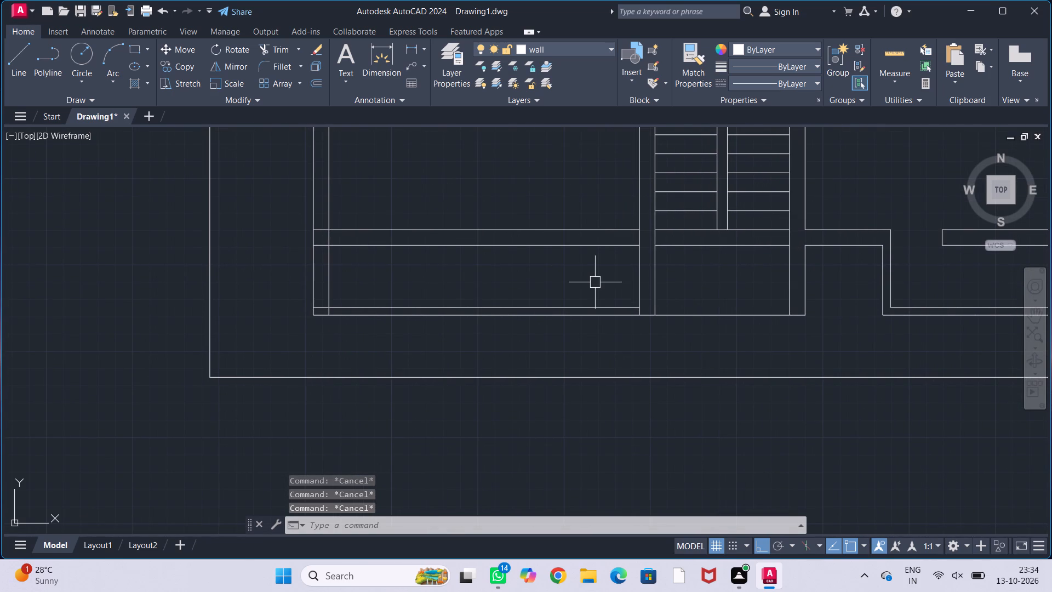
type("tr")
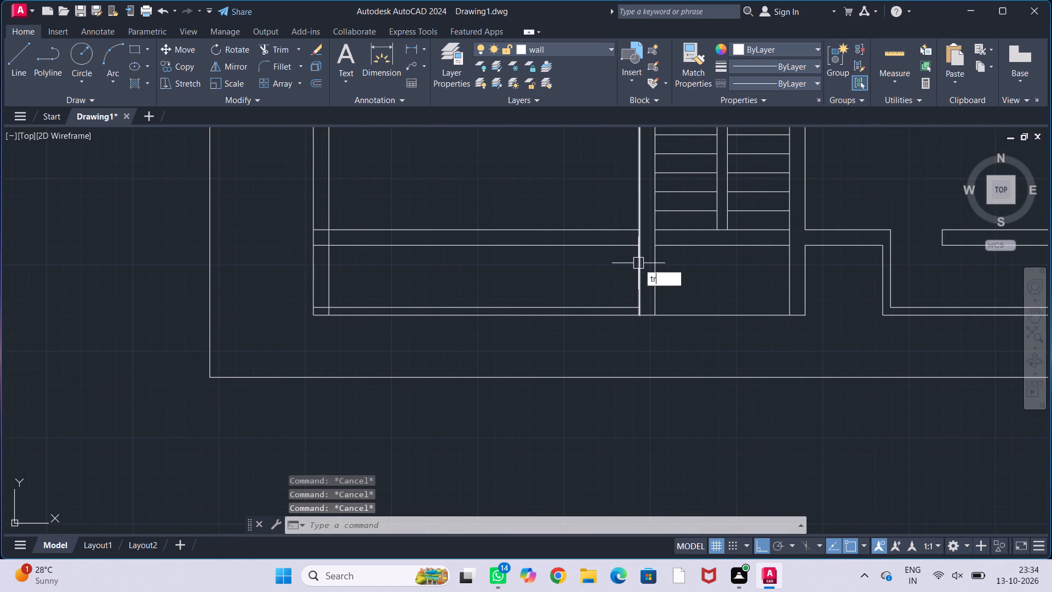
key("Return")
scroll(632, 238, "up", 2)
left_click(644, 240)
key("Escape")
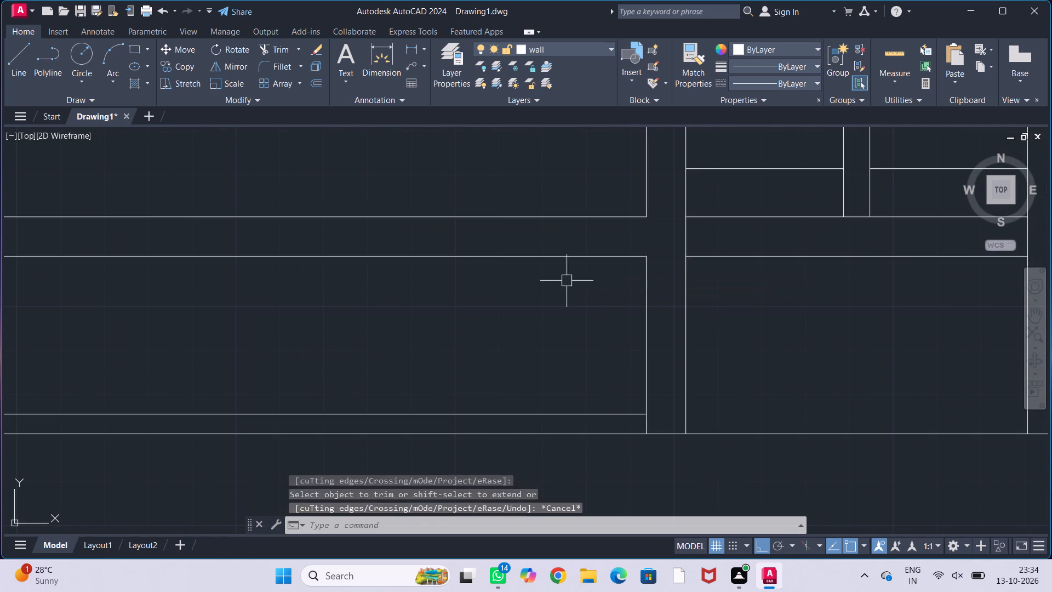
key("Escape")
key("Escape")
key("Escape")
key("Escape")
Offset the west face of the staircase's west wall in the south strip 3'9" to the west.
scroll(571, 280, "down", 2)
middle_click_drag(573, 301, 608, 280)
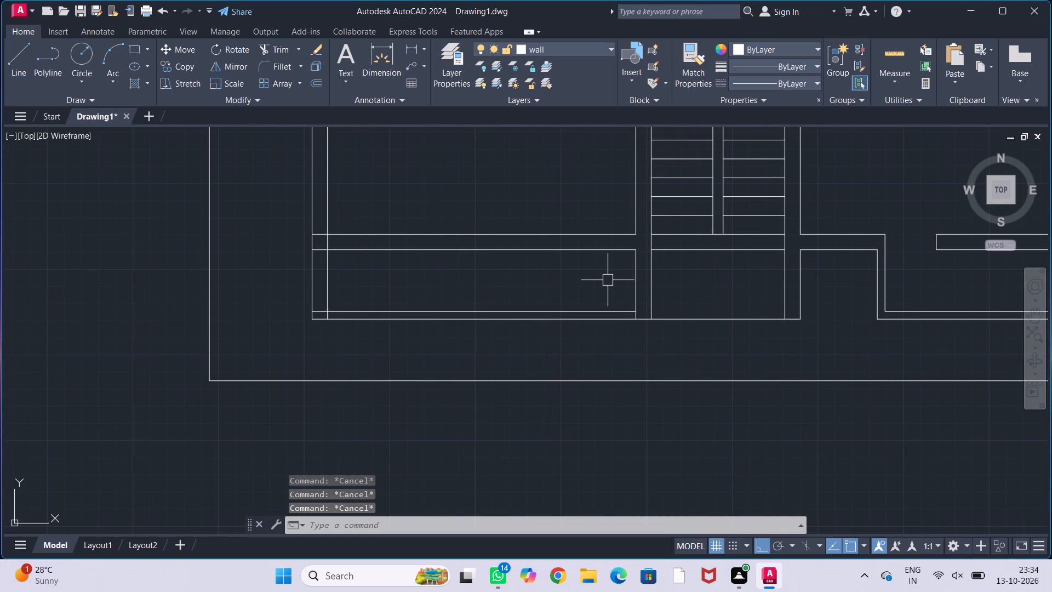
type("off")
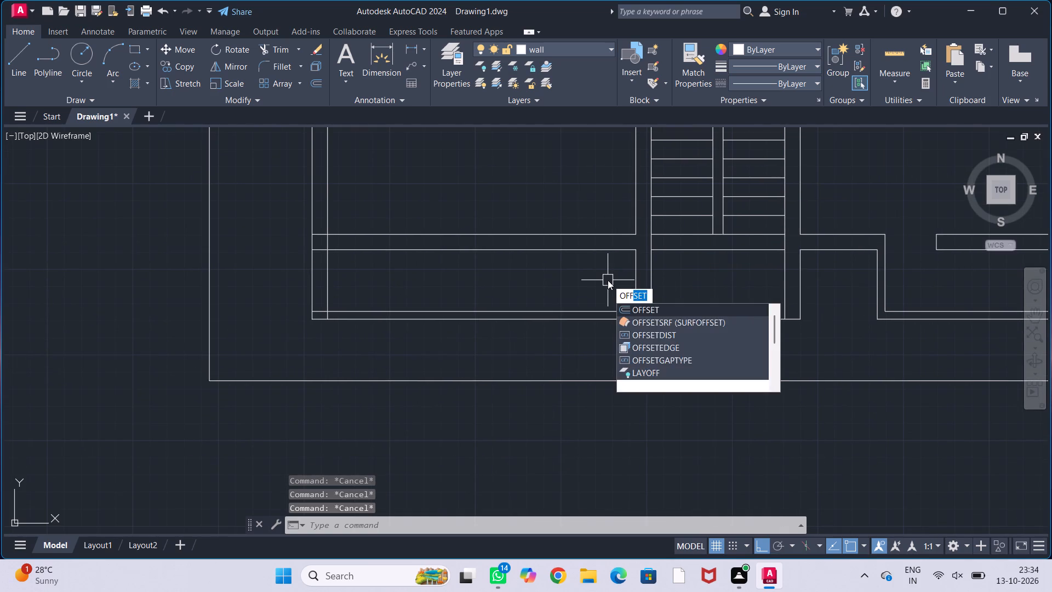
key("Return")
type("3'")
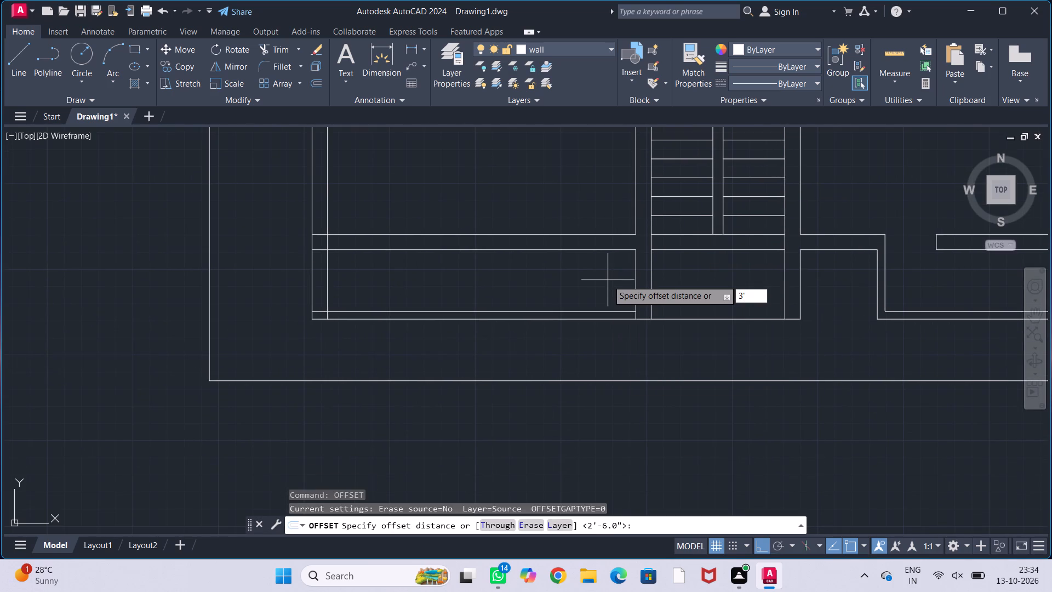
type("9\"")
key("Return")
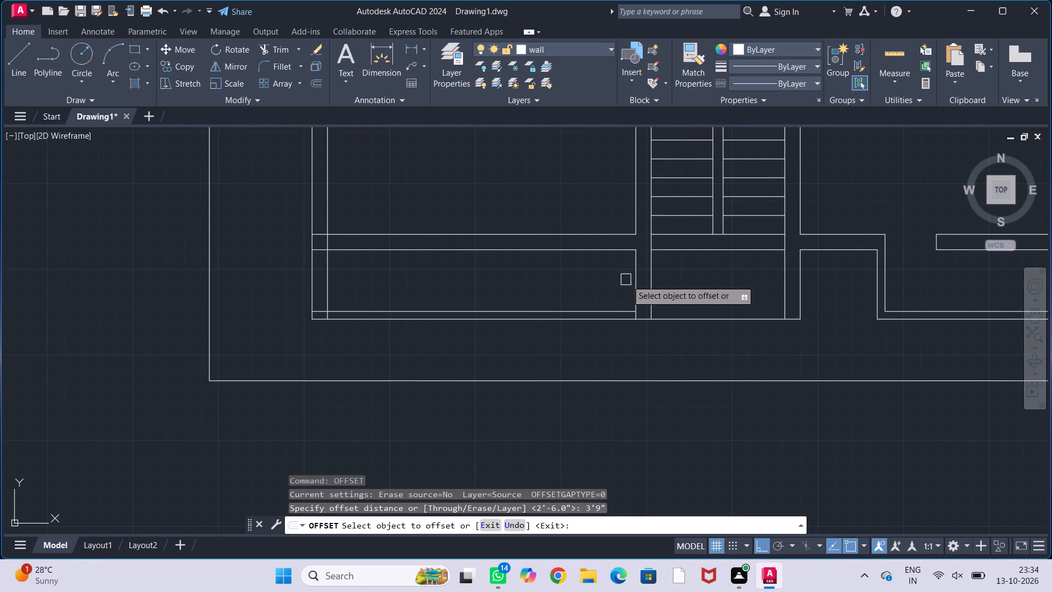
left_click(633, 282)
left_click(605, 282)
key("Escape")
key("Escape")
key("Escape")
key("Escape")
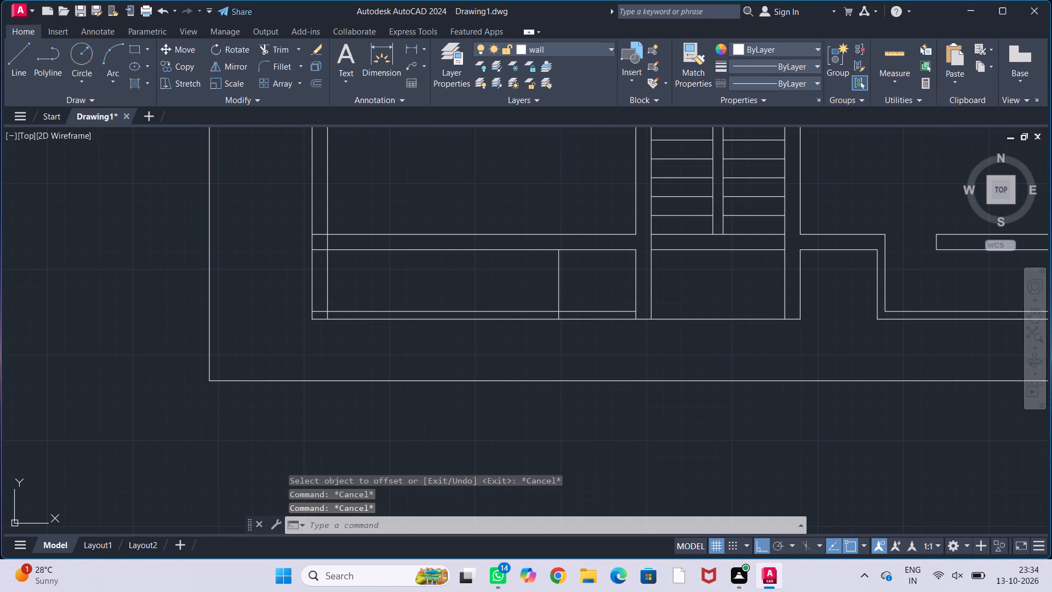
key("Escape")
Offset the new vertical line in the south strip 4.5" to the west to form a partition.
type("off")
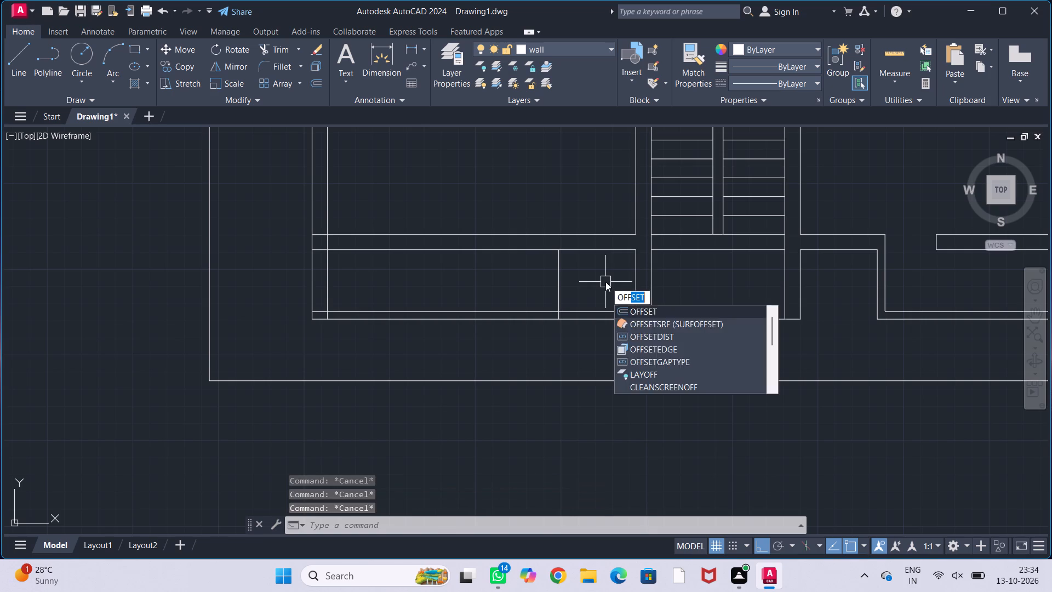
key("Return")
type("4.5\"")
key("Return")
left_click(556, 288)
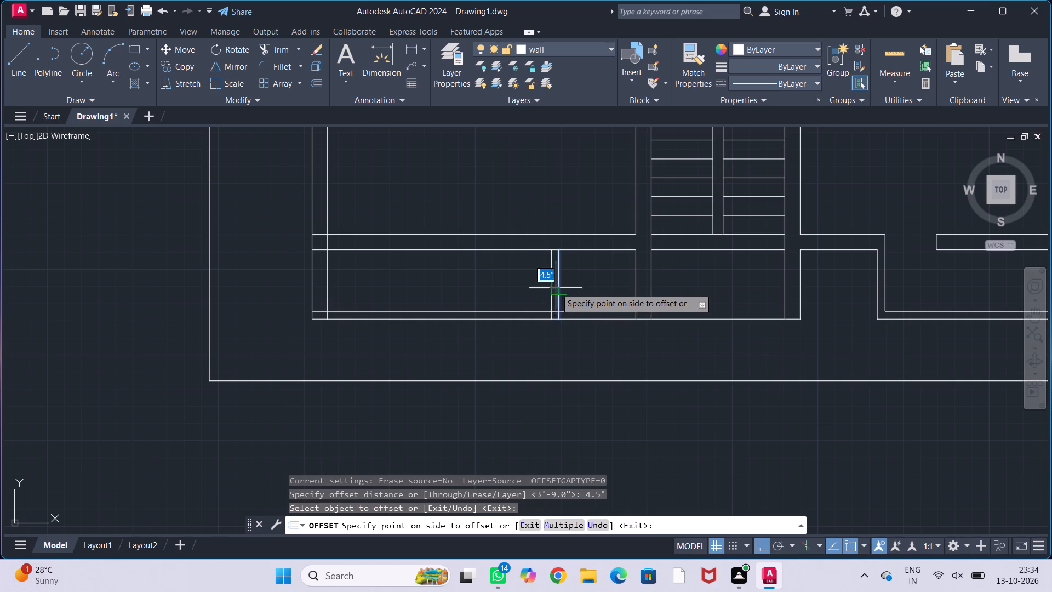
left_click(521, 294)
key("Escape")
key("Escape")
key("Escape")
key("Escape")
key("Escape")
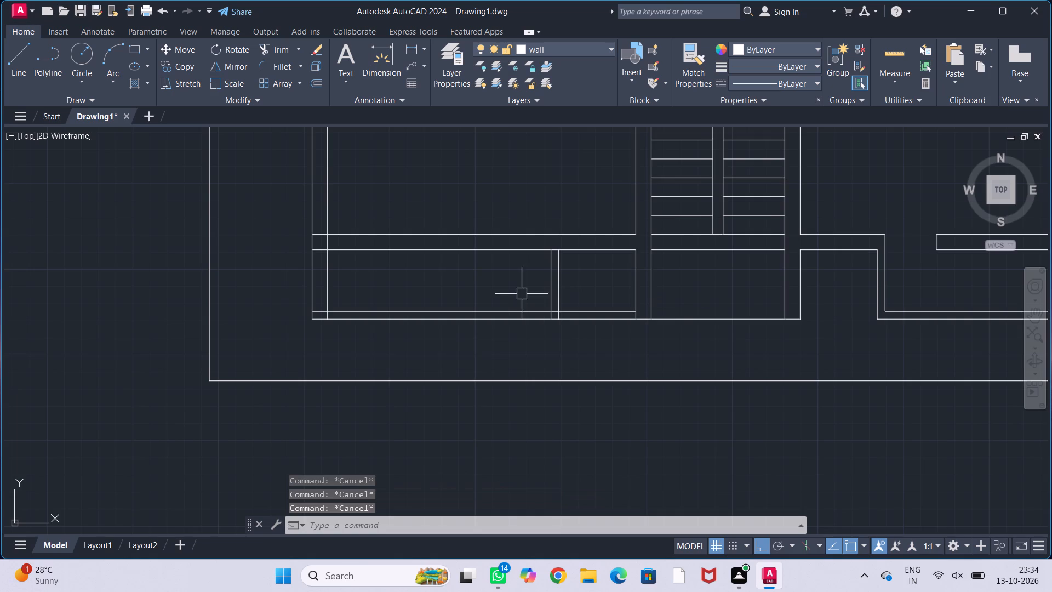
Trim the horizontal wall's south line between the two faces of the new partition west of the staircase.
middle_click_drag(528, 289, 549, 311)
scroll(546, 308, "up", 1)
middle_click_drag(546, 308, 544, 293)
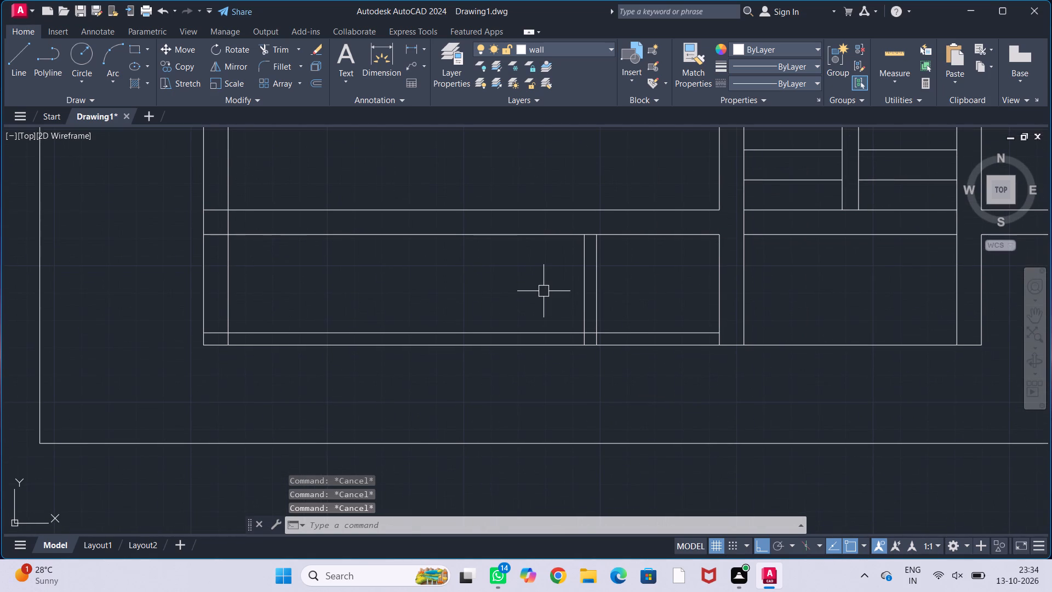
type("tr")
key("Return")
scroll(592, 237, "up", 1)
left_click(591, 236)
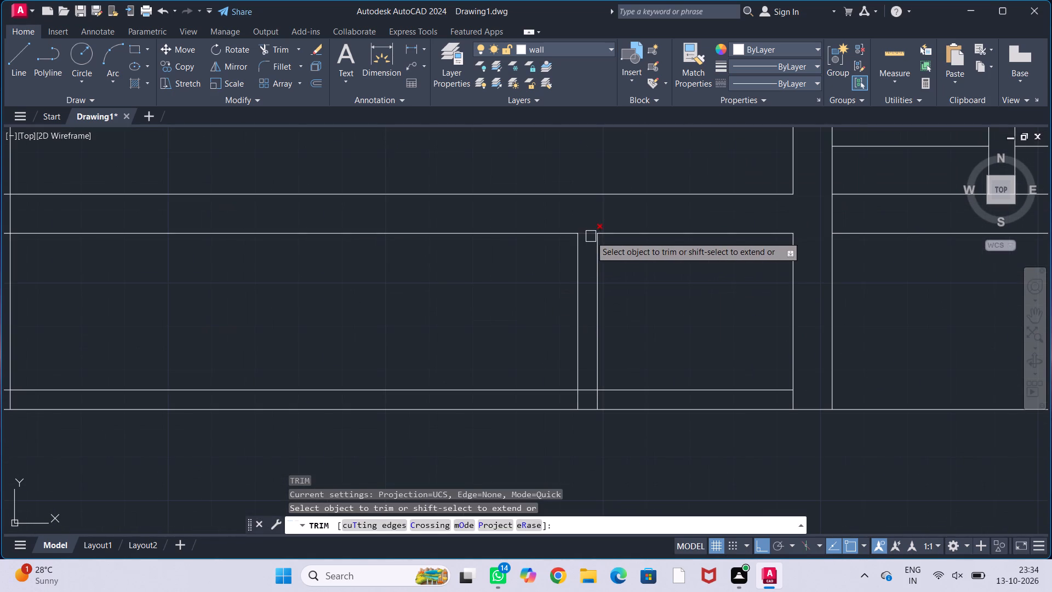
Trim the partition lines inside the south wall and the wall's inner line between the partition faces.
scroll(620, 280, "down", 1)
scroll(581, 344, "up", 2)
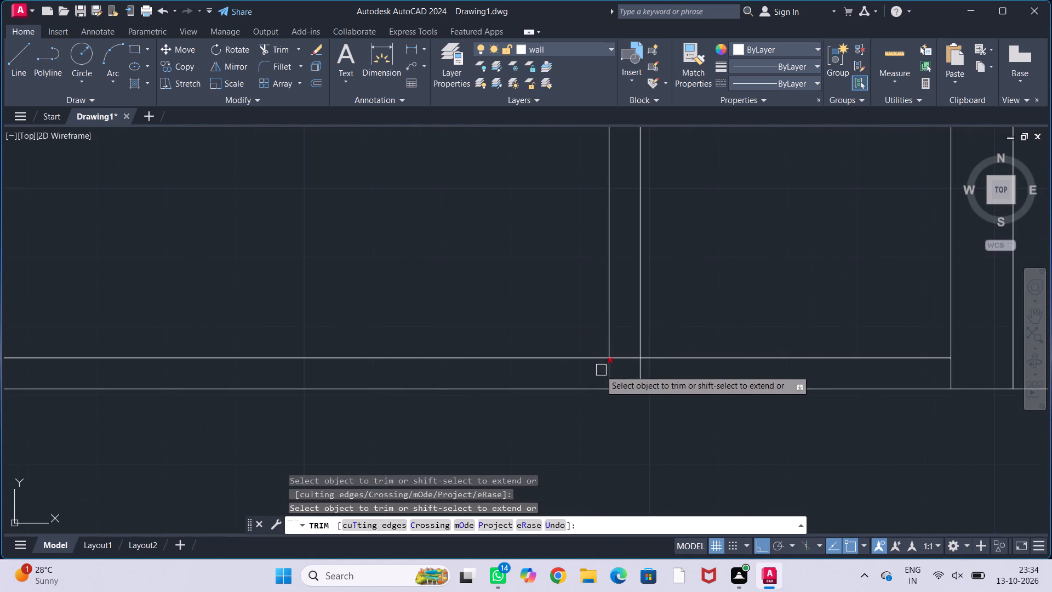
left_click_drag(597, 368, 647, 372)
left_click(625, 355)
key("Escape")
key("Escape")
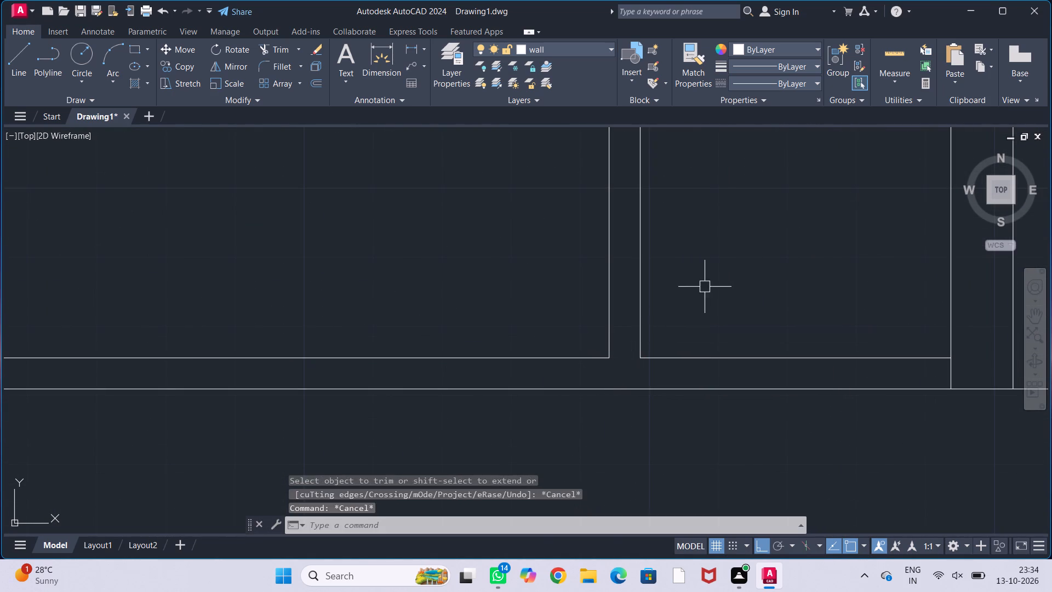
key("Escape")
key("Escape")
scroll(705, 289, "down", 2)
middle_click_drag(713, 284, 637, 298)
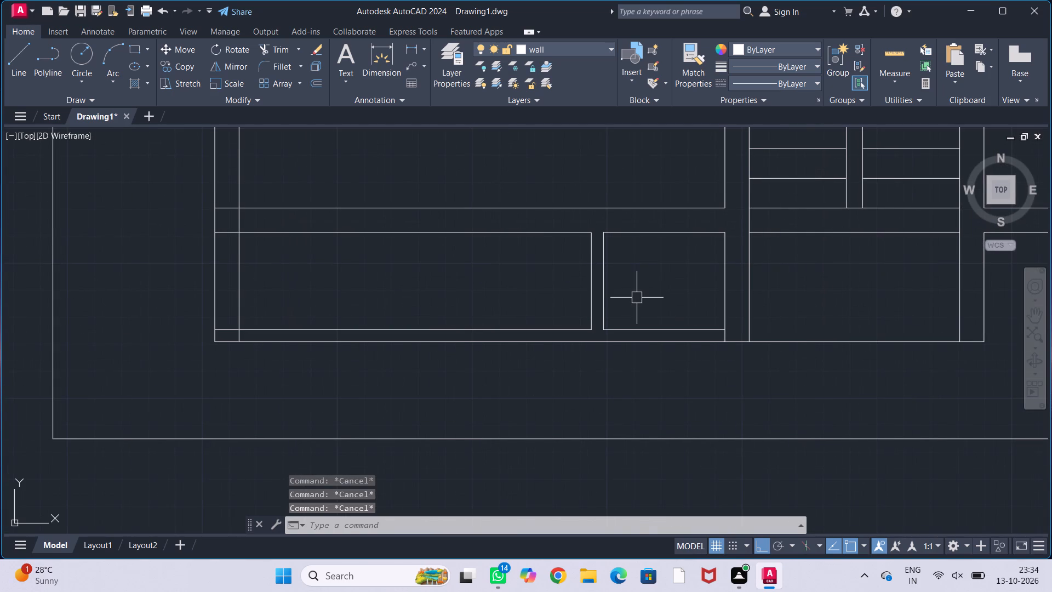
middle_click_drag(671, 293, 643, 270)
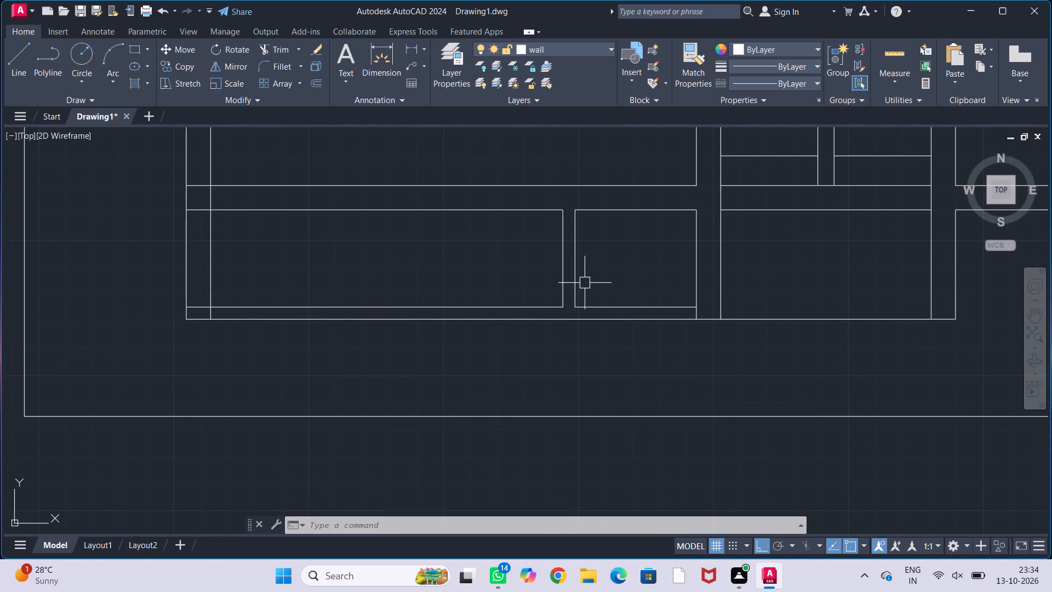
Extend the east face of the partition west of the staircase south to the south wall's outer line.
type("ex")
key("Return")
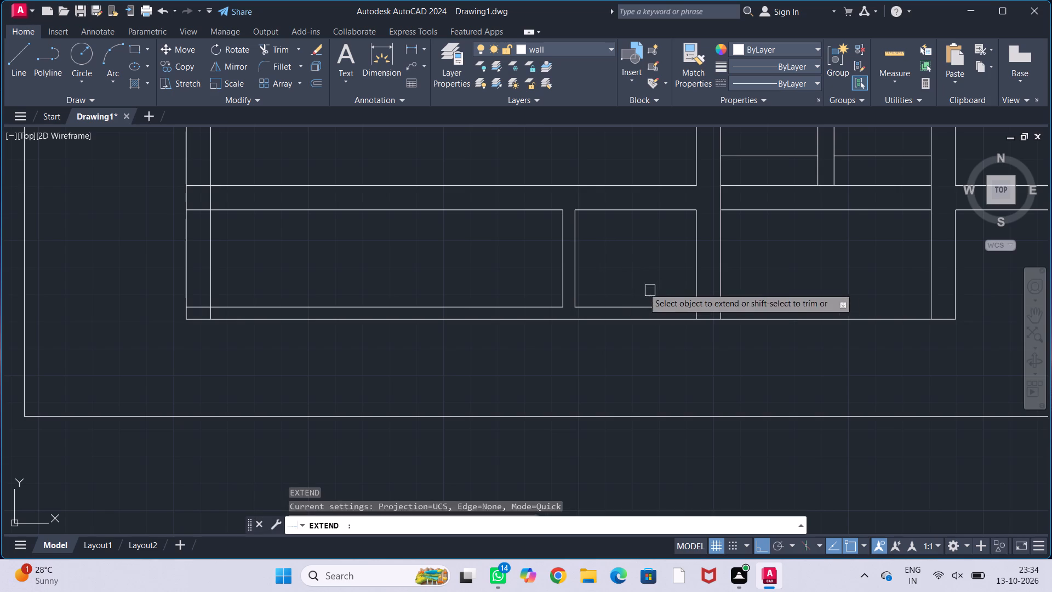
left_click(573, 294)
key("Escape")
key("Escape")
key("Escape")
key("Escape")
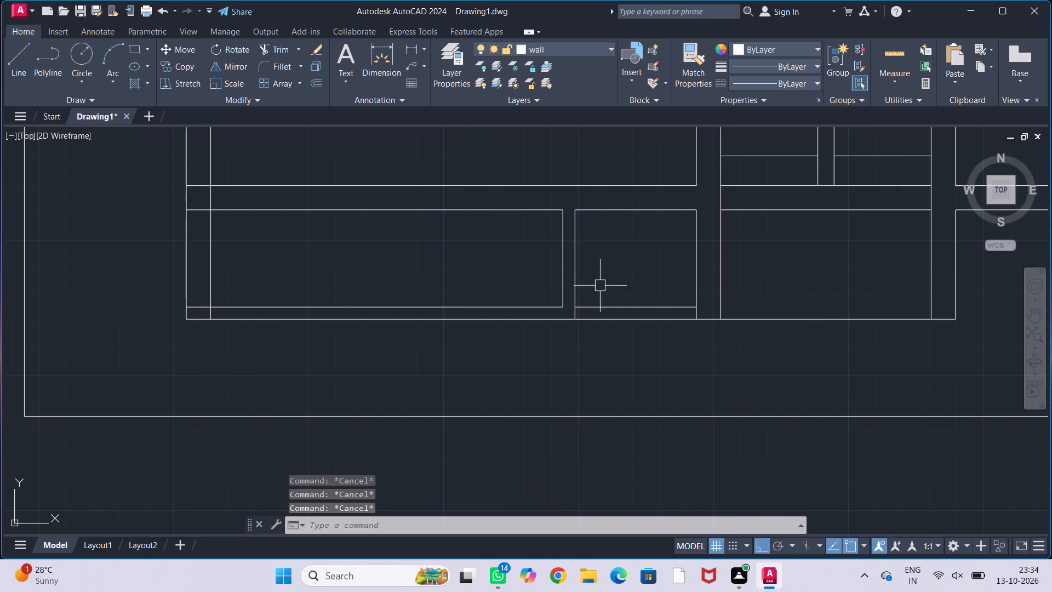
Trim both south wall lines between the partition's east face and the staircase's west wall.
scroll(601, 284, "down", 2)
middle_click_drag(630, 268, 587, 282)
scroll(585, 287, "up", 2)
middle_click(576, 305)
type("tr")
key("Return")
left_click_drag(548, 301, 550, 387)
key("Escape")
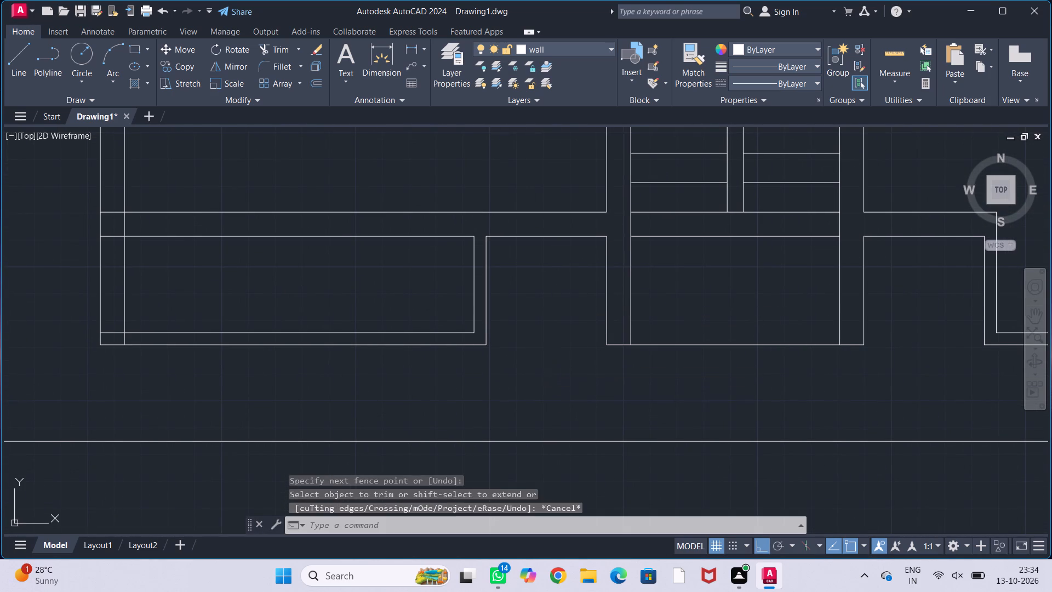
key("Escape")
key("Escape")
key("Escape")
Offset the west face of the partition west of the staircase 2'6" to the west.
middle_click_drag(563, 332, 587, 355)
middle_click_drag(574, 352, 623, 346)
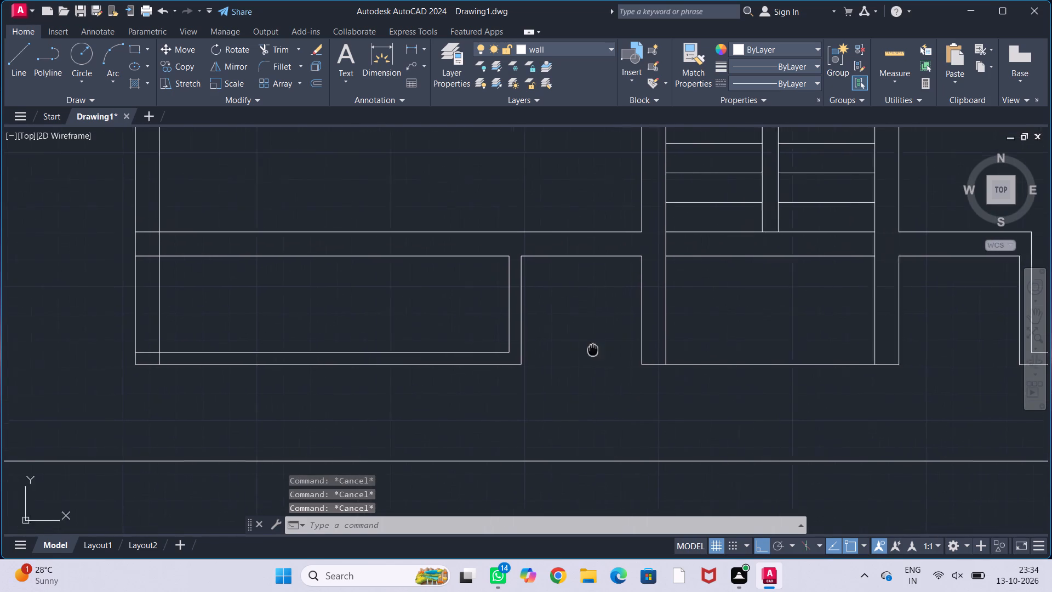
middle_click_drag(623, 346, 639, 346)
middle_click_drag(612, 339, 655, 335)
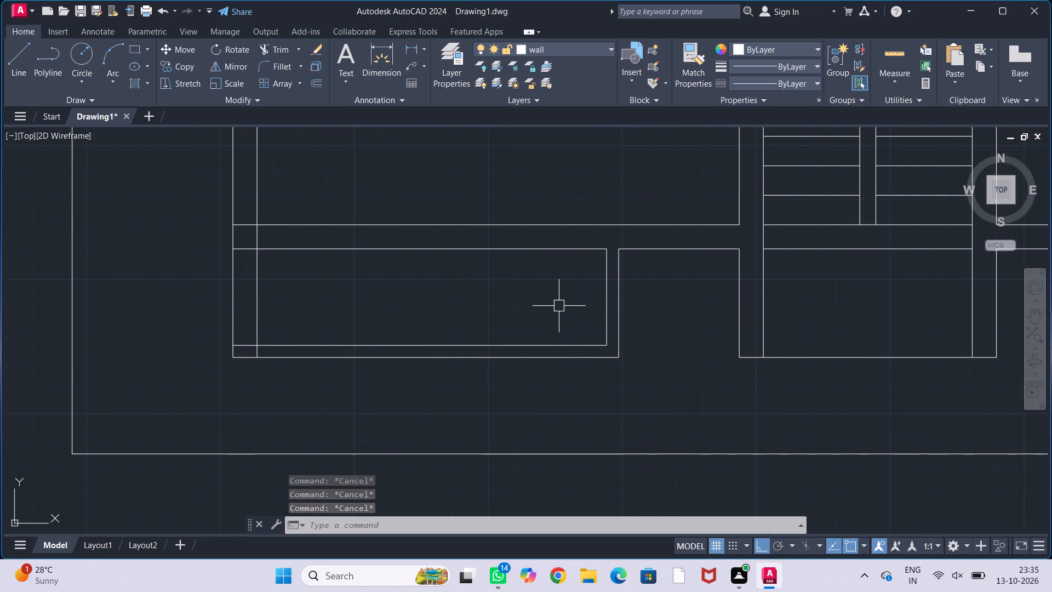
key("o")
type("ff")
key("Return")
type("2'")
type("6\"")
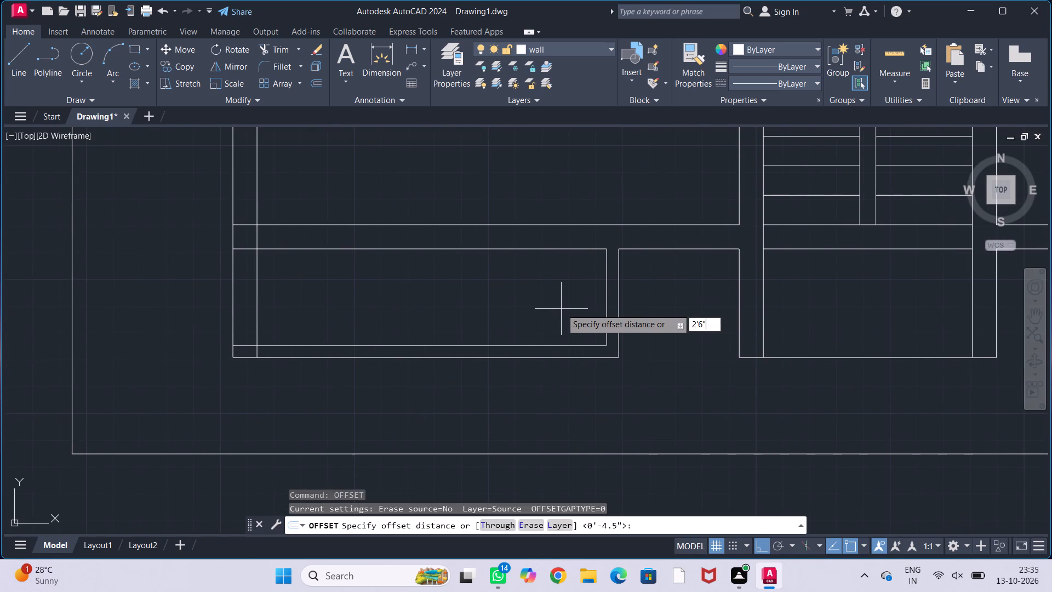
key("Return")
left_click(608, 304)
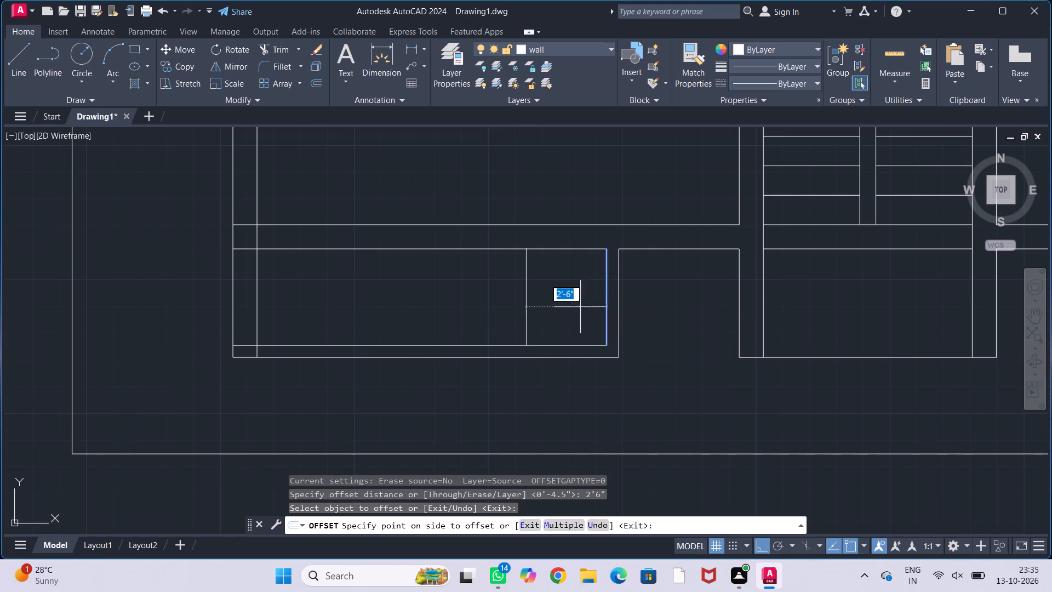
left_click(558, 306)
key("Escape")
key("Escape")
key("Escape")
key("Escape")
key("Escape")
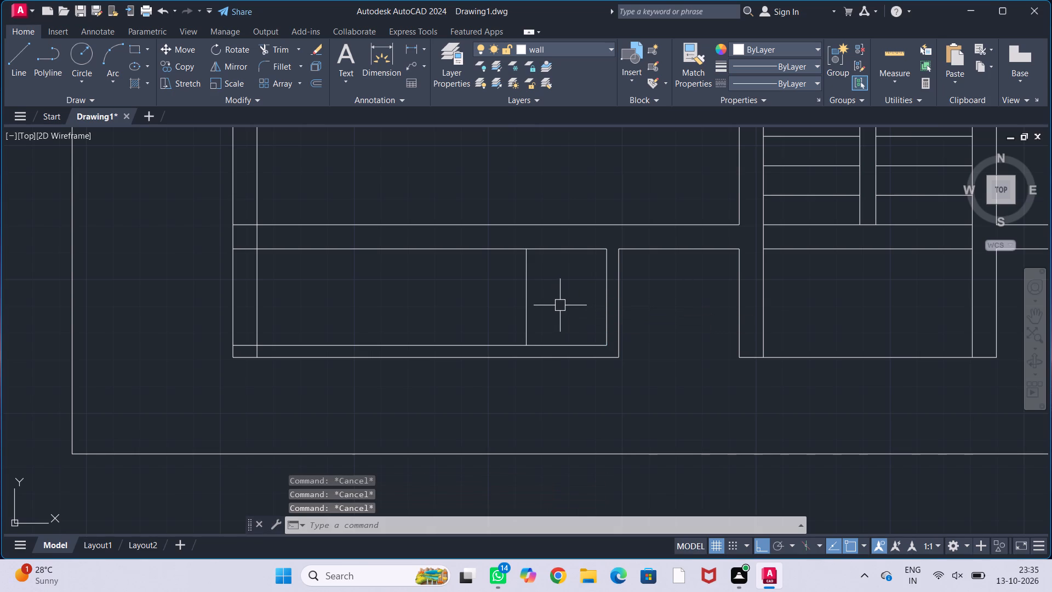
Extend the offset line and the partition's west face north to the horizontal wall's north line.
type("ex")
key("Return")
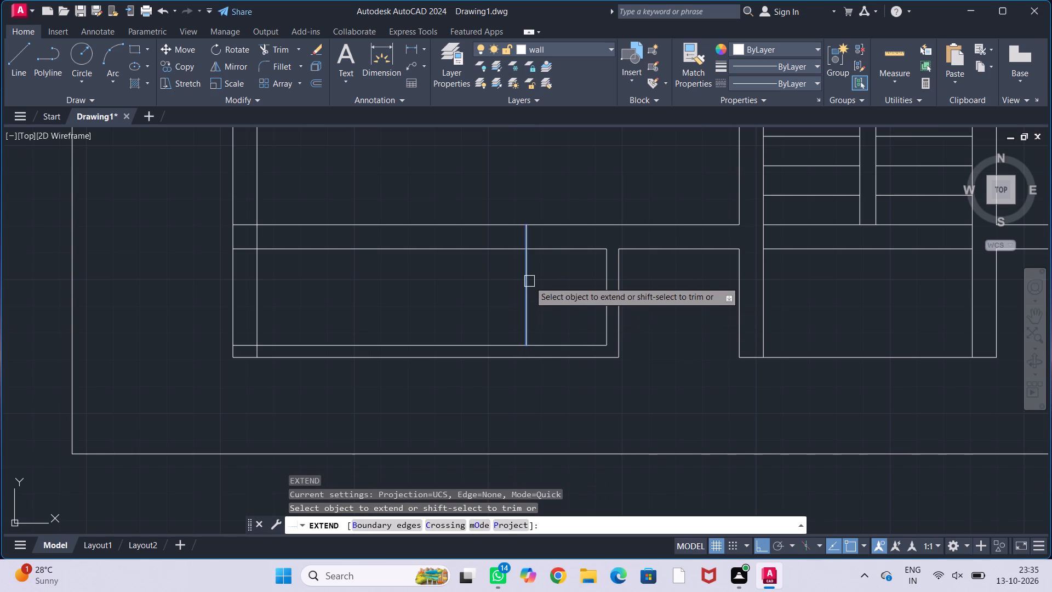
left_click(529, 281)
key("Escape")
key("Escape")
key("Escape")
key("Escape")
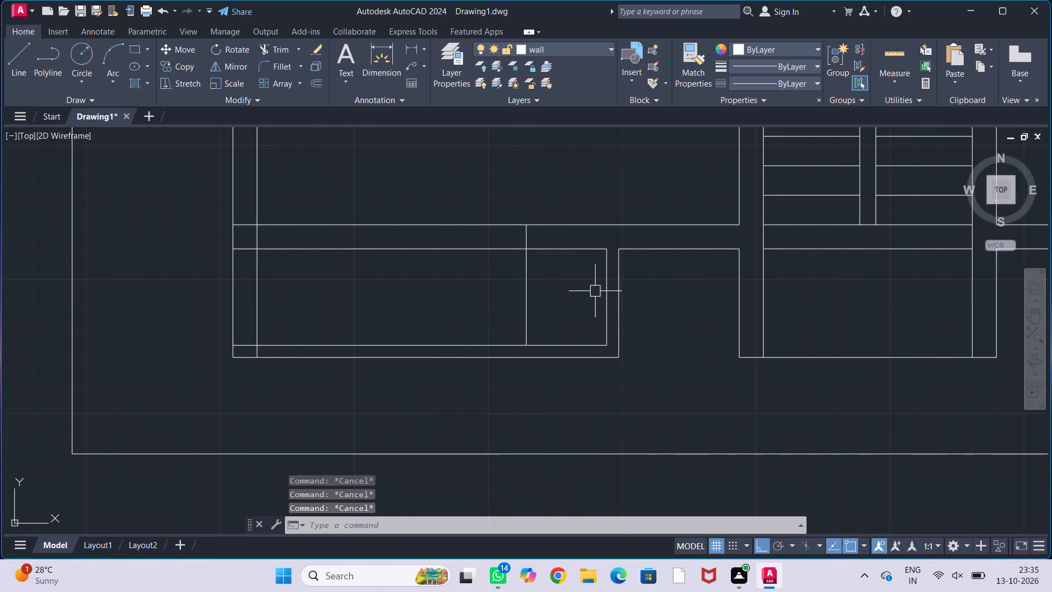
key("Escape")
type("ex")
key("Return")
left_click(606, 294)
key("Escape")
key("Escape")
key("Escape")
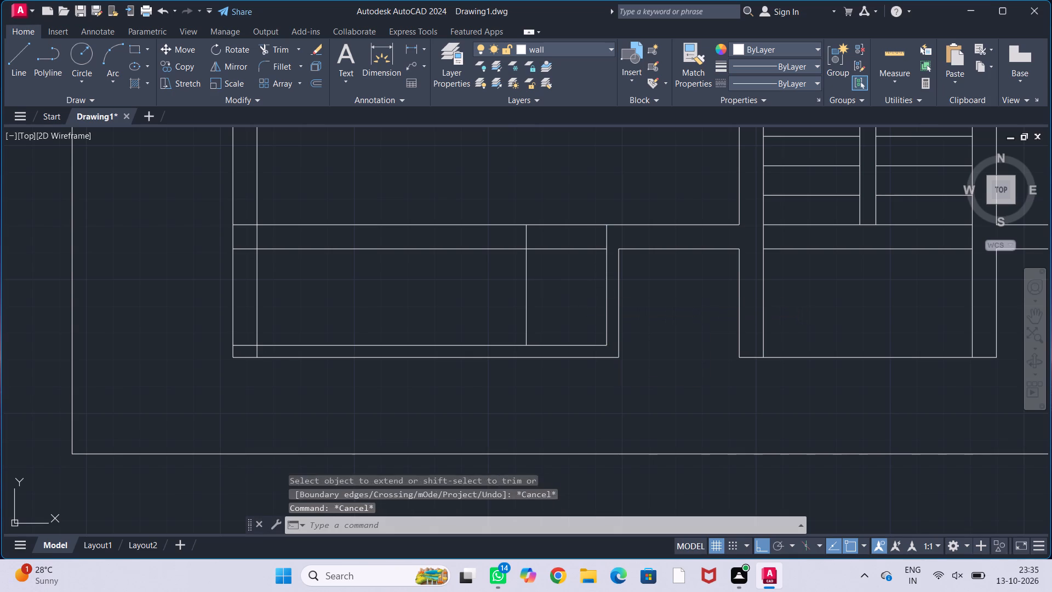
Trim the horizontal wall between the two extended lines to form an opening, and remove the offset line's leftover part below the wall.
key("Escape")
type("tr")
key("Return")
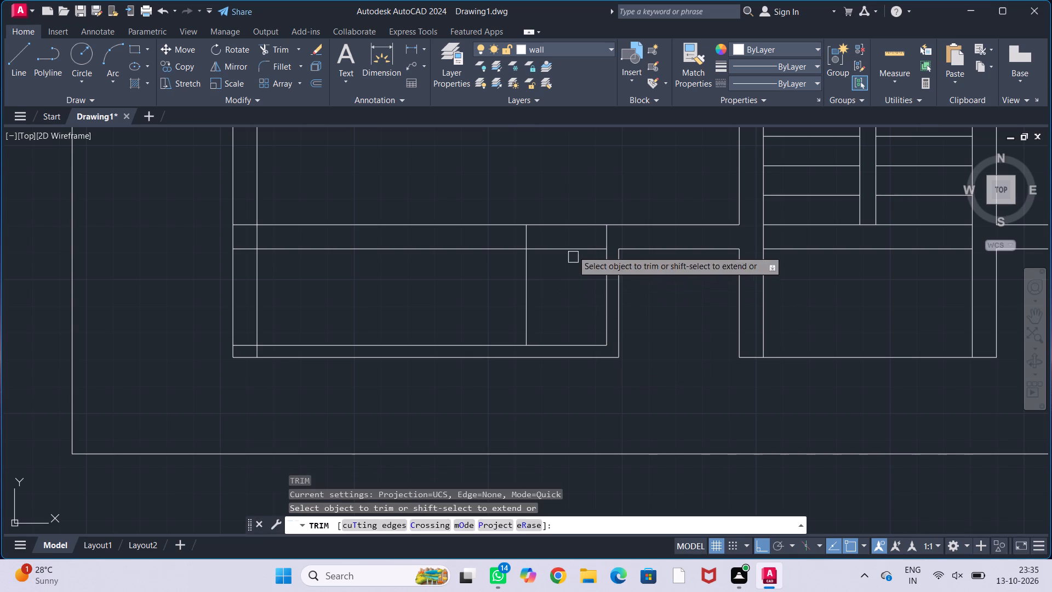
left_click_drag(571, 210, 567, 284)
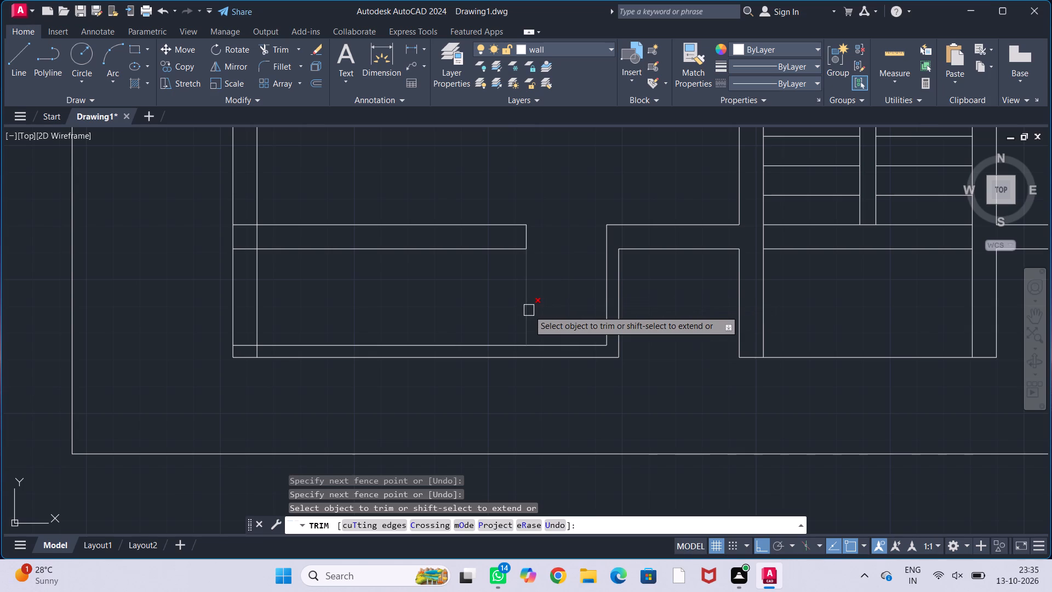
left_click(529, 310)
key("Escape")
key("Escape")
key("Escape")
key("Escape")
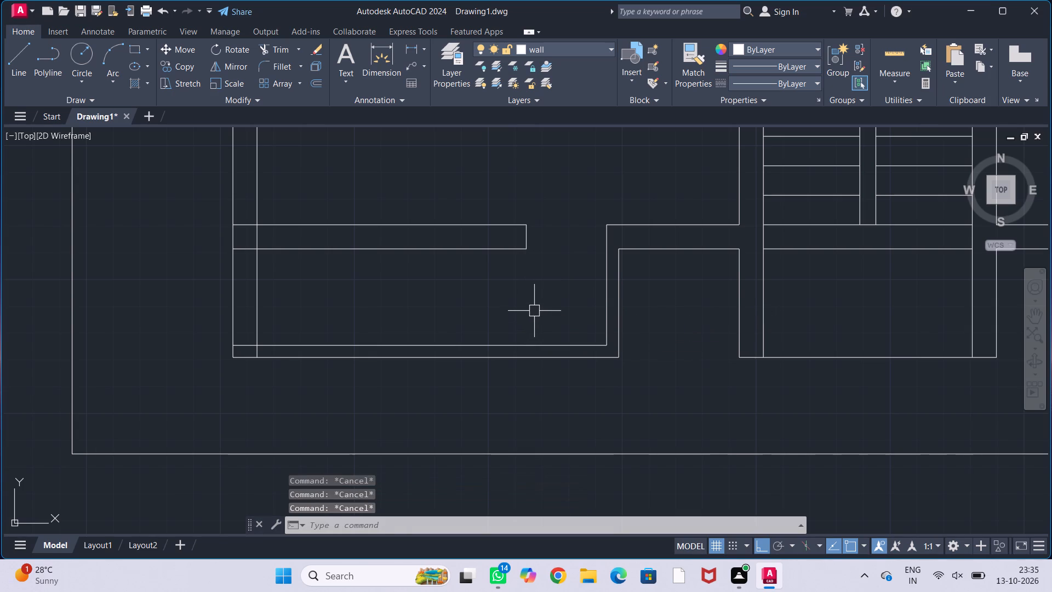
Trim the crossing lines where the south strip's horizontal wall meets the west outer wall.
middle_click_drag(535, 309, 594, 310)
scroll(587, 306, "down", 1)
middle_click_drag(586, 307, 637, 298)
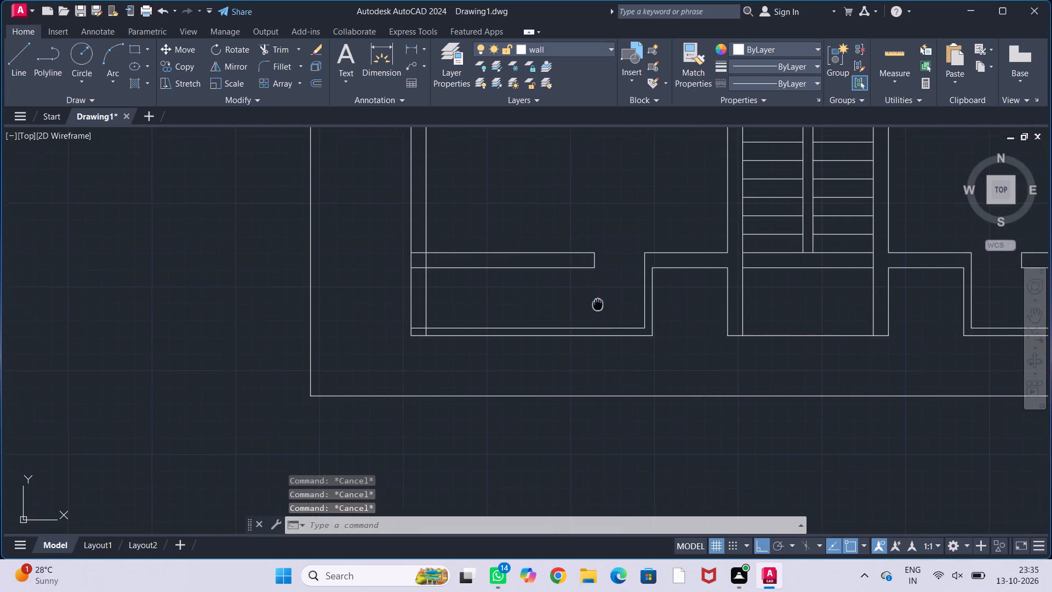
middle_click_drag(637, 298, 650, 297)
scroll(587, 294, "up", 1)
middle_click_drag(604, 294, 576, 280)
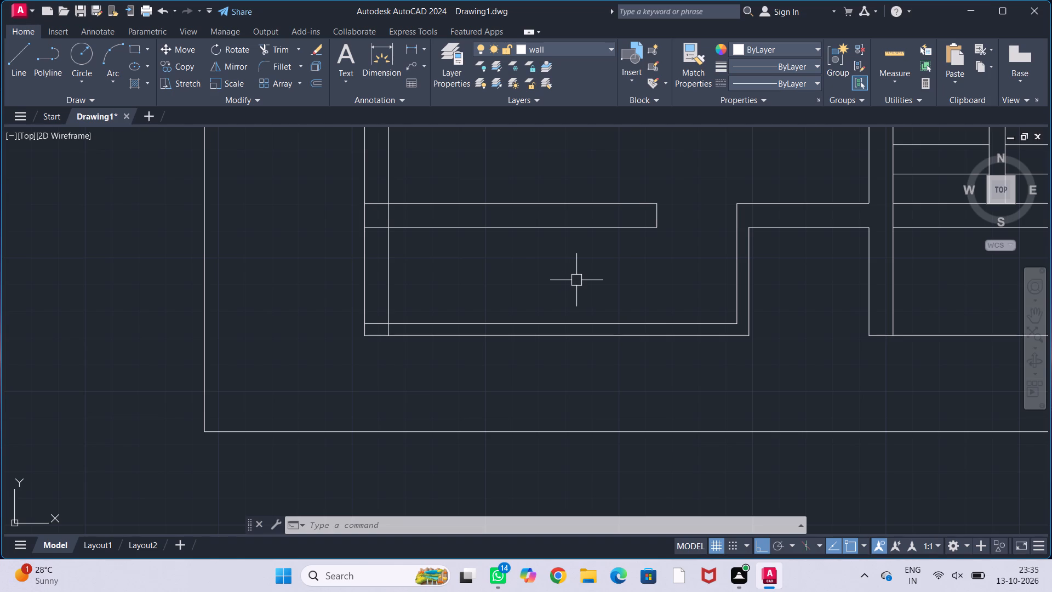
middle_click_drag(561, 282, 571, 266)
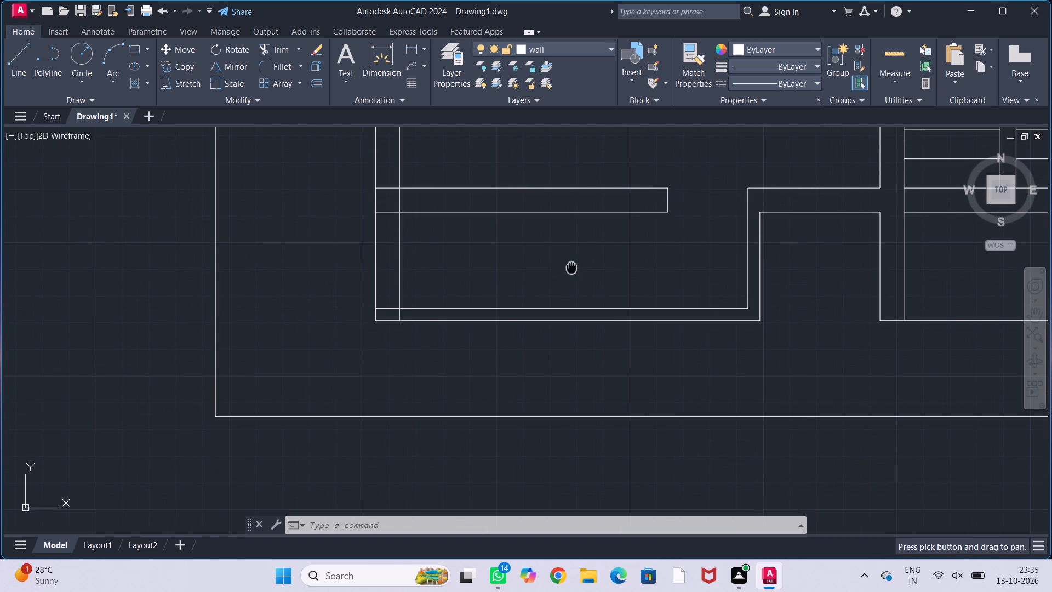
key("Escape")
key("Escape")
key("Escape")
type("tr")
key("Return")
scroll(386, 187, "up", 1)
left_click_drag(393, 174, 380, 249)
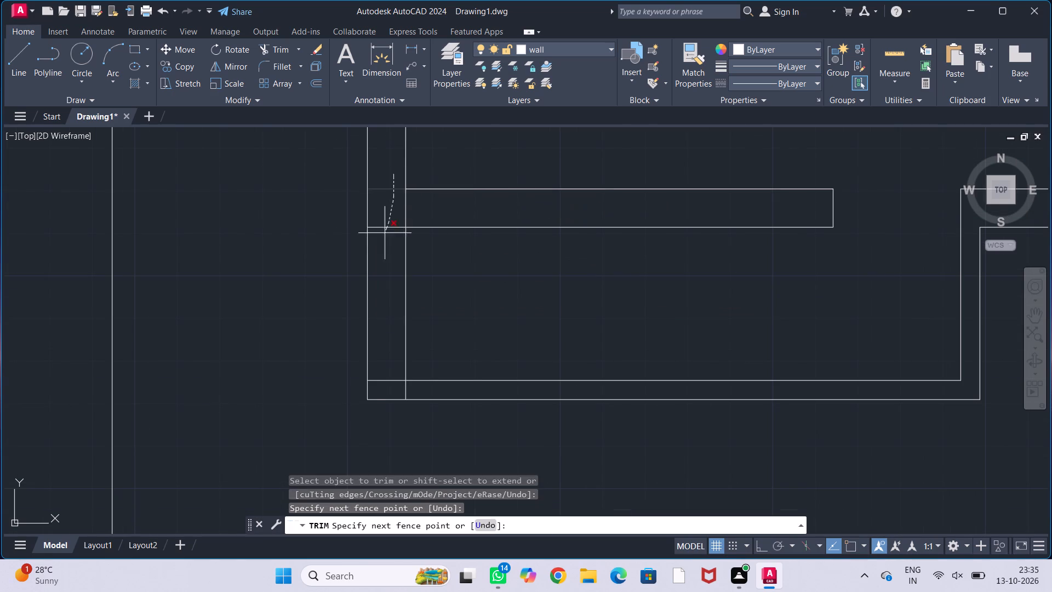
left_click_drag(380, 249, 378, 261)
left_click(405, 213)
Trim the overlapping inner wall lines at the building's southwest corner.
middle_click_drag(514, 328, 465, 246)
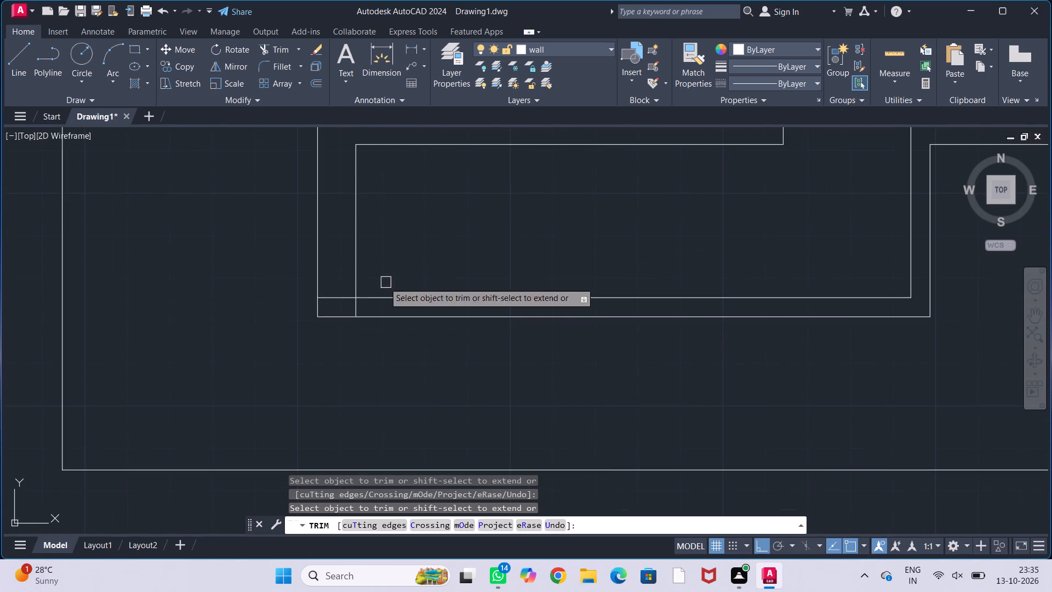
scroll(334, 304, "up", 1)
left_click(338, 292)
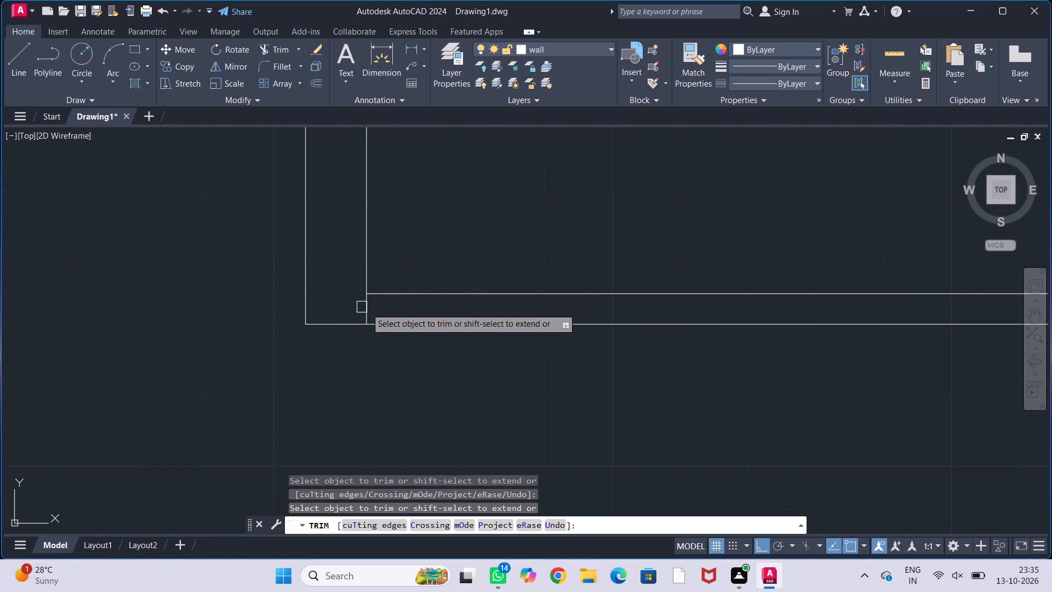
left_click(368, 308)
scroll(429, 275, "down", 2)
middle_click_drag(491, 241, 456, 259)
key("Escape")
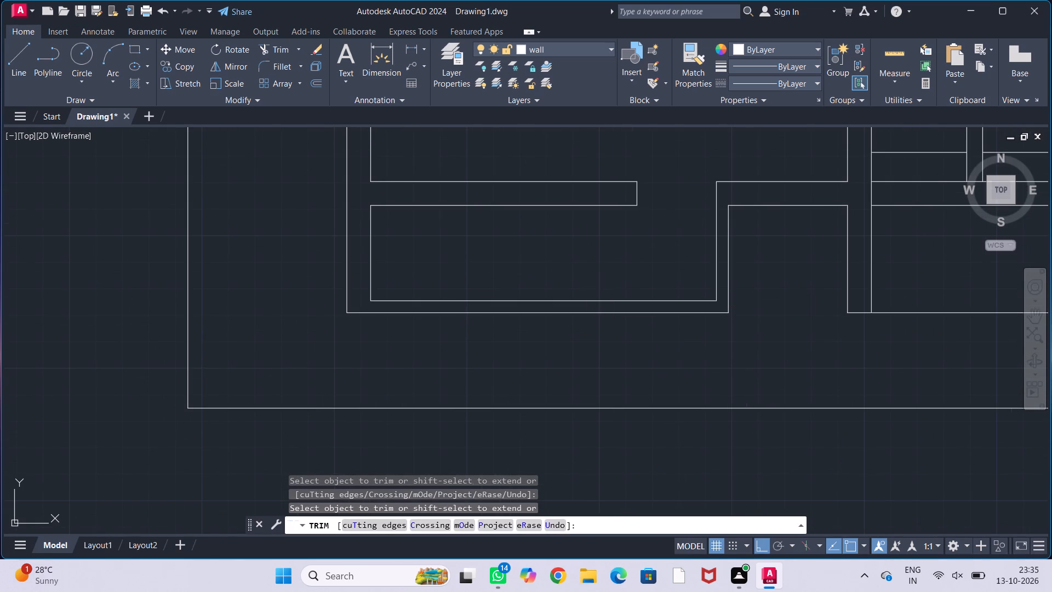
key("Escape")
key("Escape")
key("Escape")
key("Escape")
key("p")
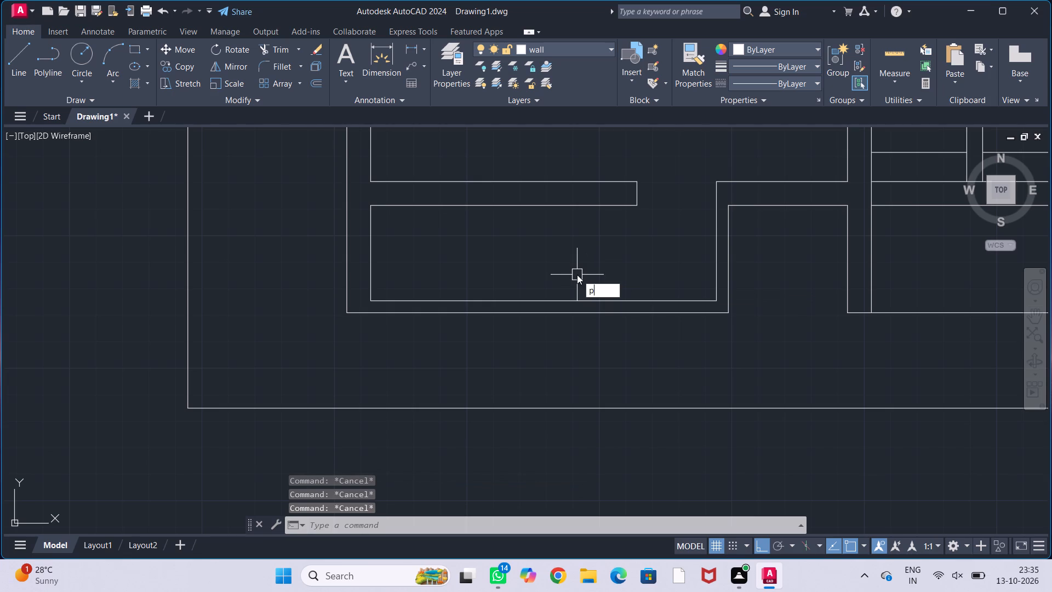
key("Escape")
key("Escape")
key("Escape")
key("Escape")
Offset the west wall's inner face in the south strip 4.5" to the west.
type("od")
key("BackSpace")
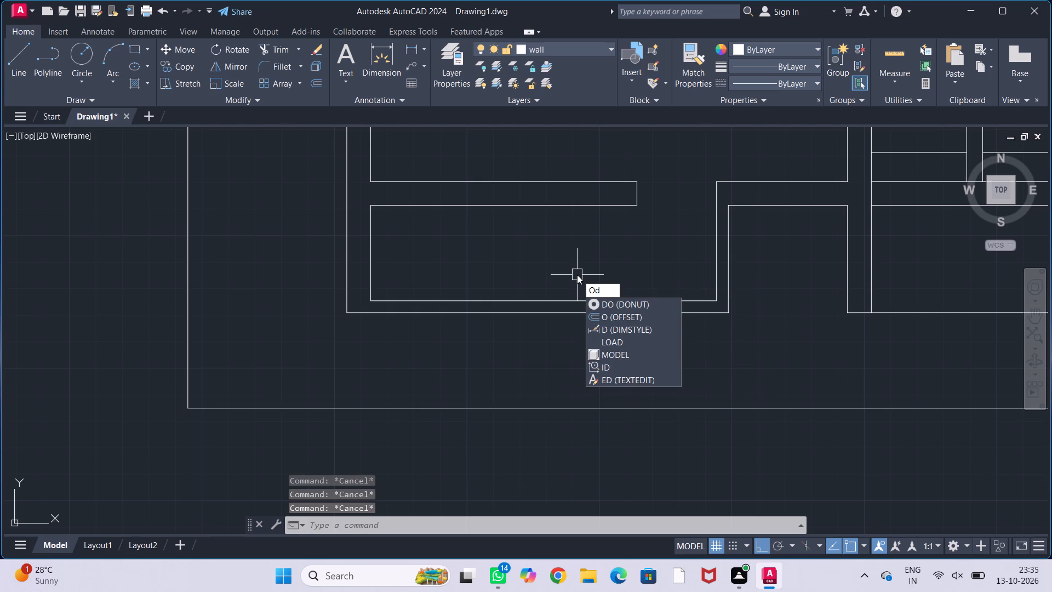
type("ff")
key("Return")
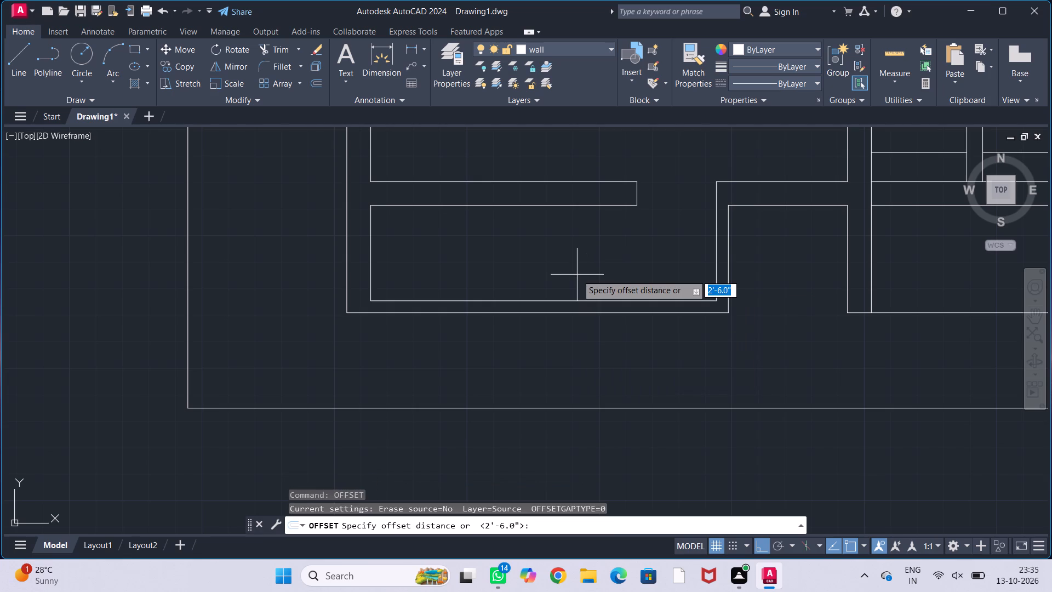
type("4.5\"")
key("Return")
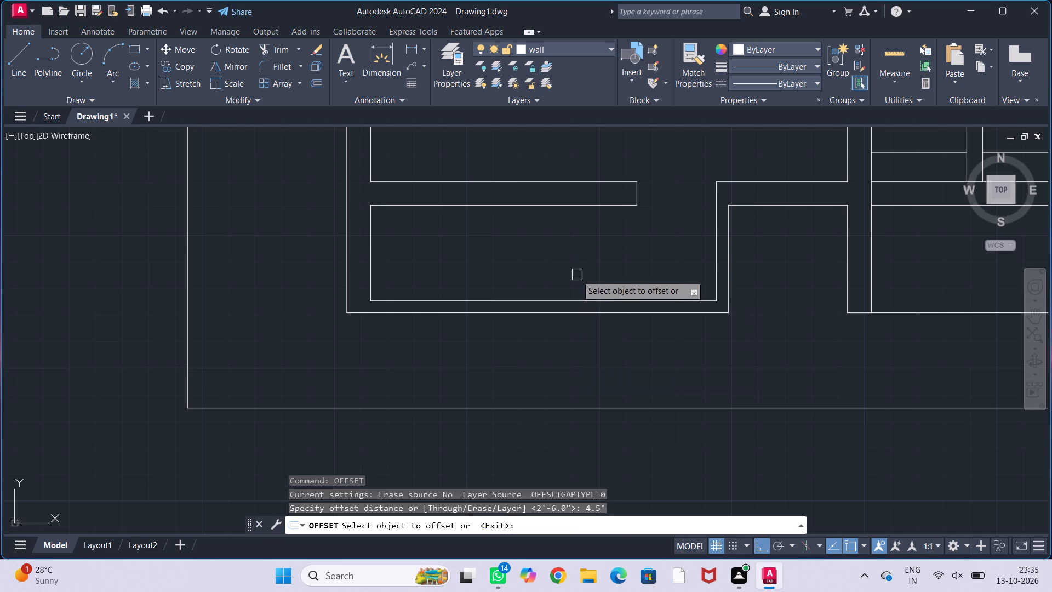
left_click(373, 266)
left_click(335, 279)
key("Escape")
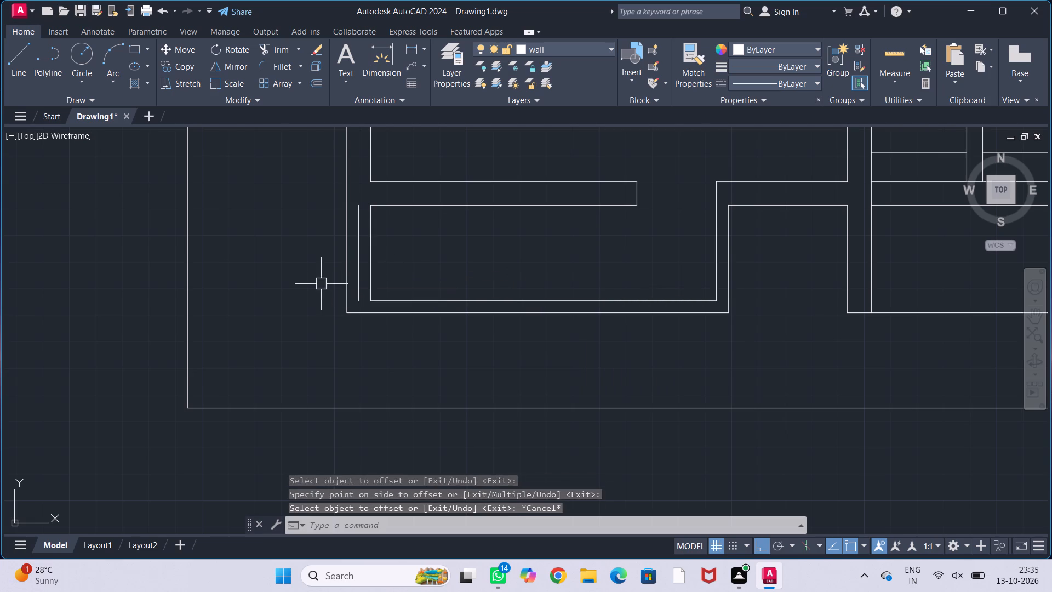
key("Escape")
key("Escape")
key("Escape")
key("Escape")
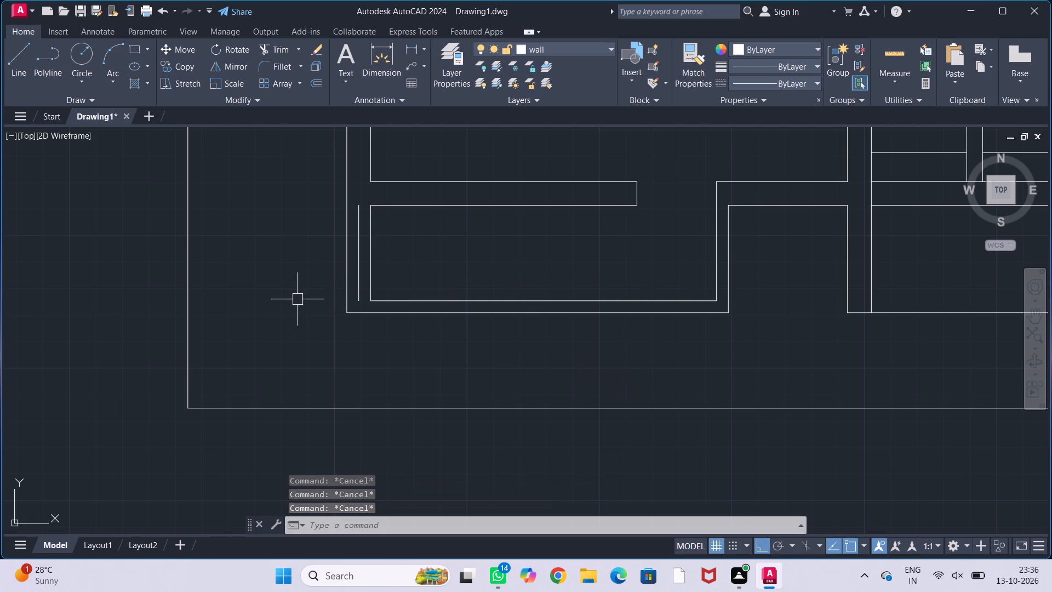
Remove the west wall's original inner face line in the south strip with Trim.
type("tr")
key("Return")
left_click(375, 269)
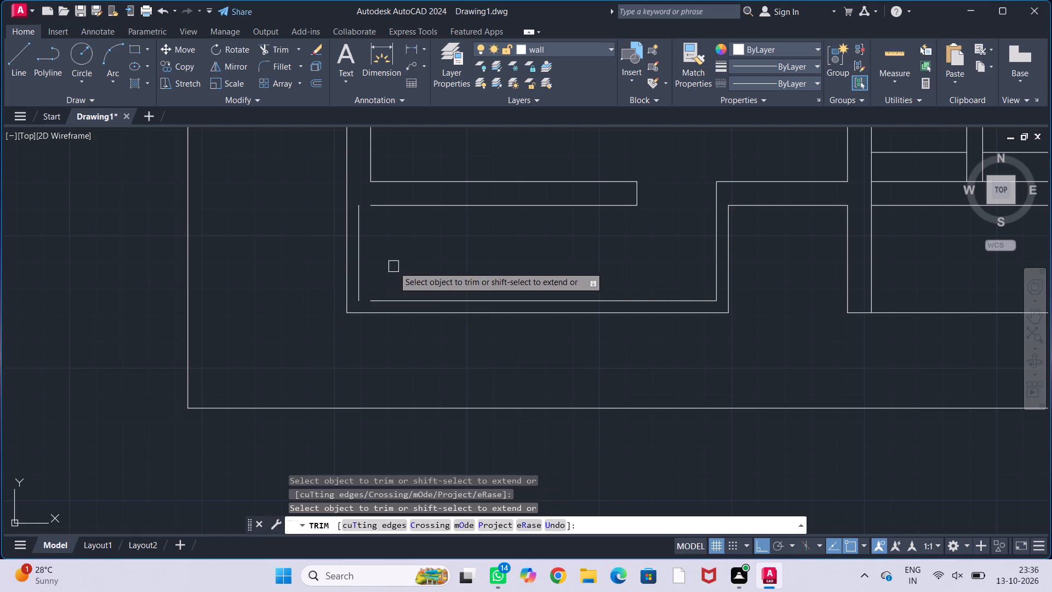
key("Escape")
key("Escape")
key("Escape")
key("Escape")
key("Escape")
Extend the south wall's inner line and the horizontal wall's south line west to the new inner face of the west wall.
type("ex")
key("Return")
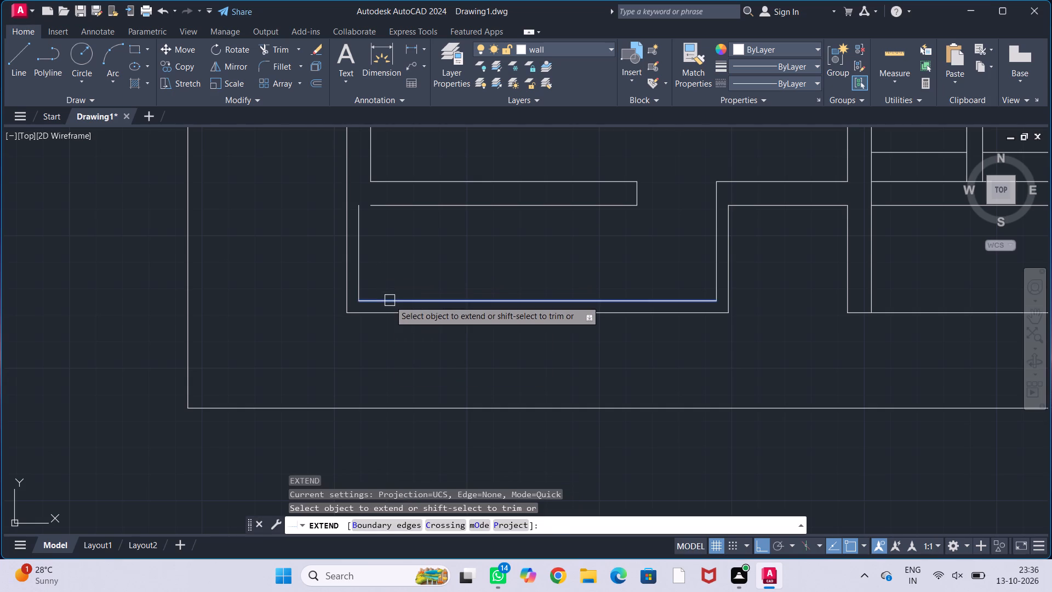
left_click(390, 300)
left_click(401, 208)
key("Escape")
key("Escape")
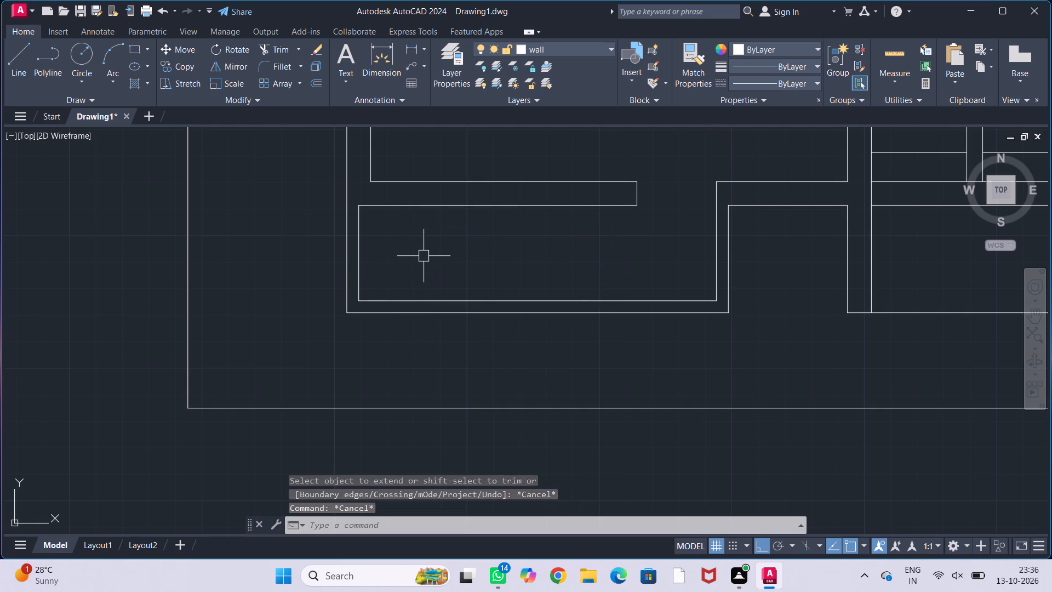
key("Escape")
key("Escape")
Examine the whole floor plan and the south strip east of the staircase.
scroll(438, 249, "down", 2)
middle_click_drag(457, 251, 387, 259)
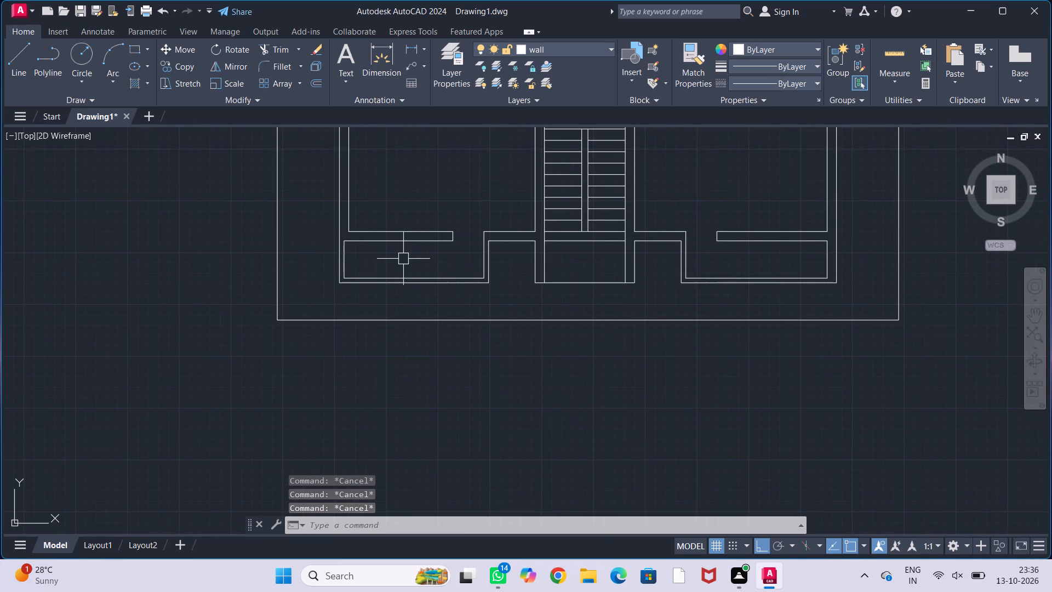
middle_click_drag(404, 259, 398, 317)
scroll(406, 304, "down", 1)
scroll(483, 264, "down", 2)
middle_click_drag(498, 261, 496, 278)
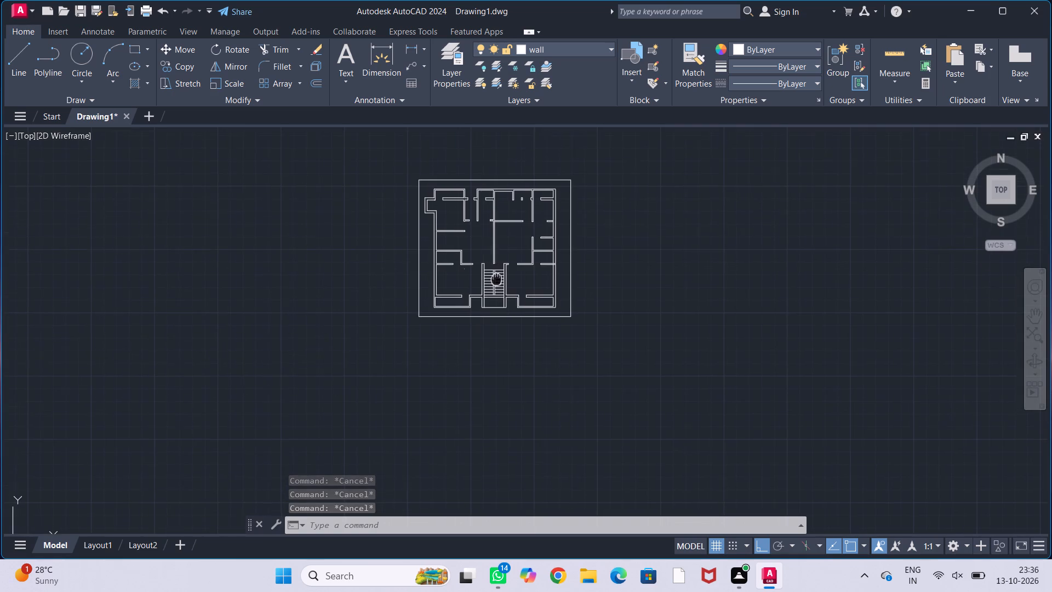
scroll(482, 241, "up", 1)
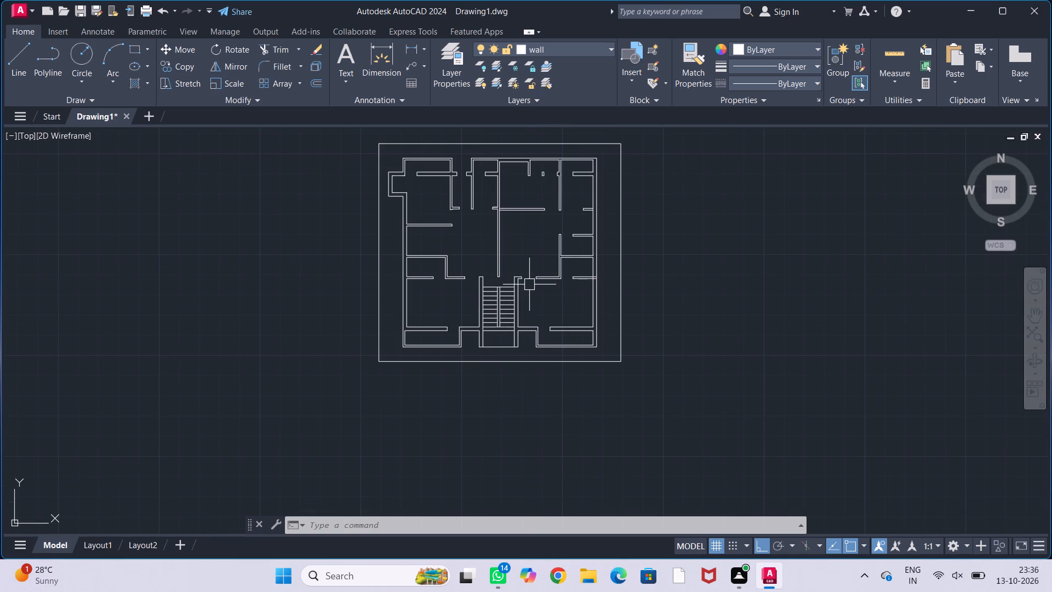
scroll(579, 373, "up", 2)
scroll(566, 314, "up", 2)
middle_click_drag(571, 266, 624, 300)
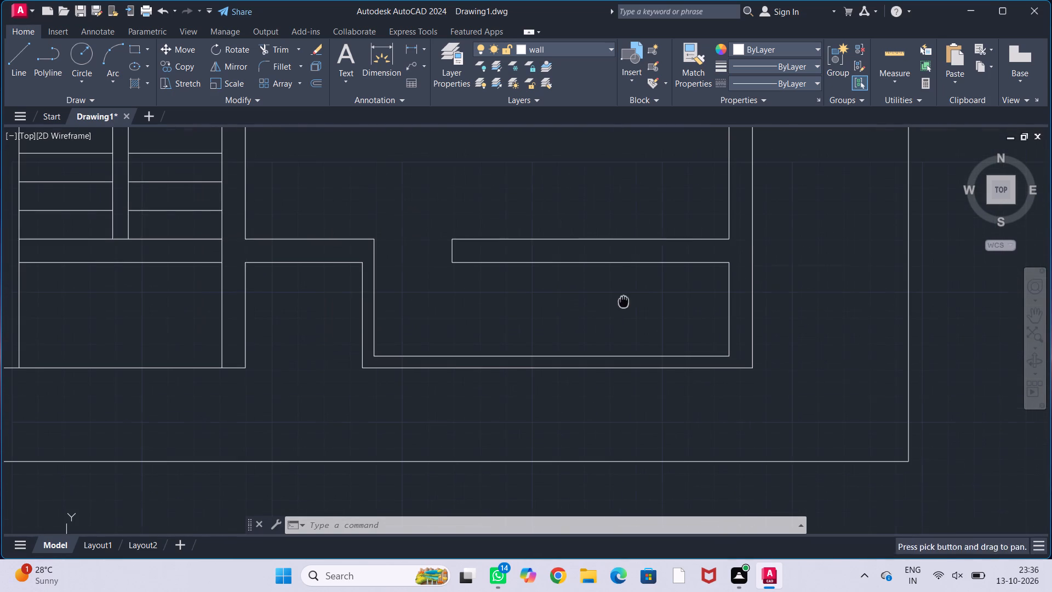
Draw a line across the horizontal wall north of the south strip, at the midpoint of its segment east of the staircase.
key("l")
key("Return")
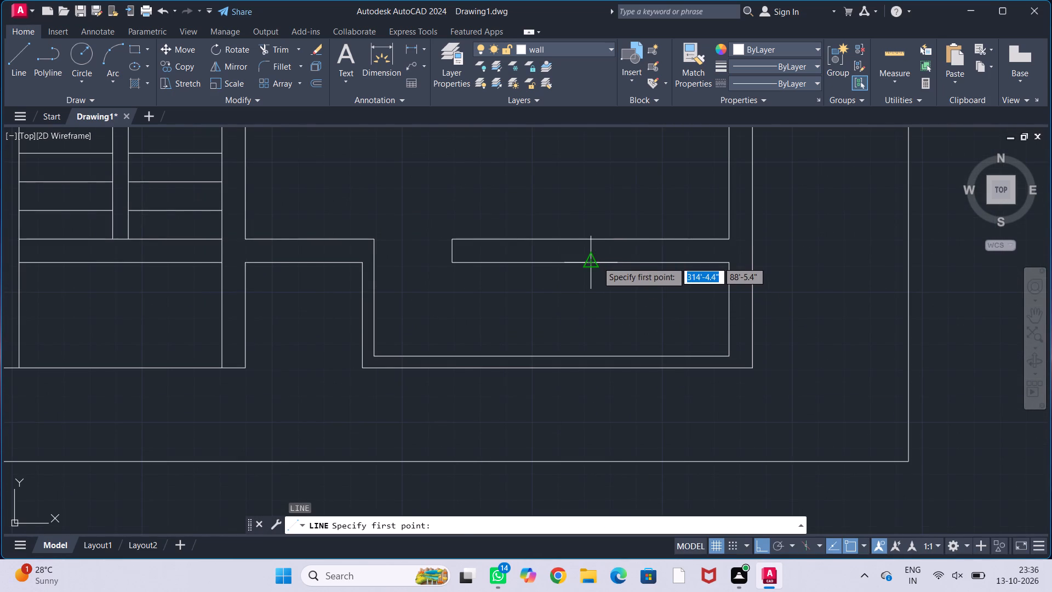
left_click(597, 261)
left_click(592, 237)
key("Escape")
key("Escape")
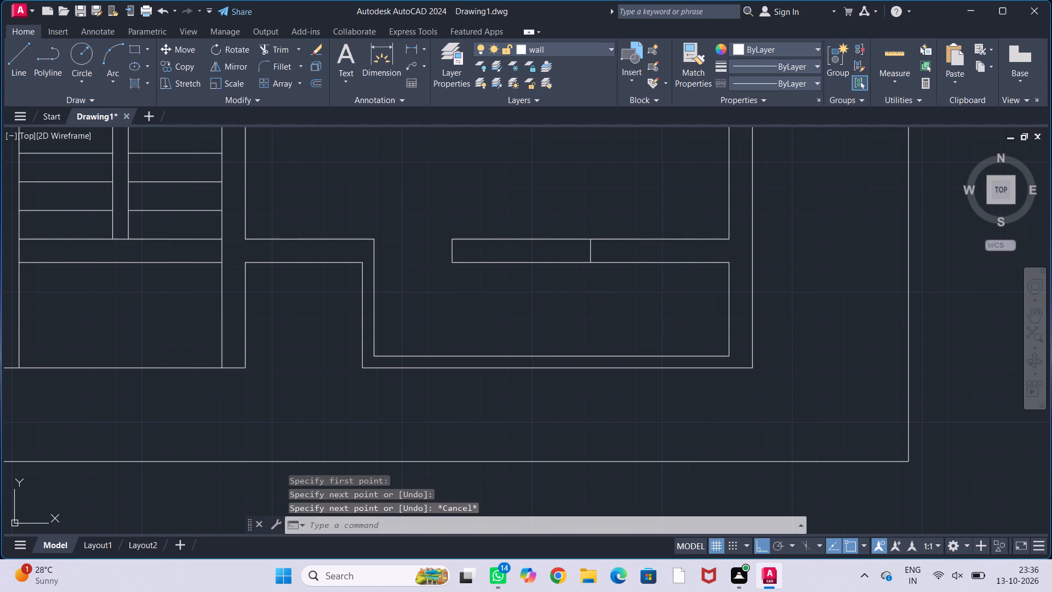
key("Escape")
key("Escape")
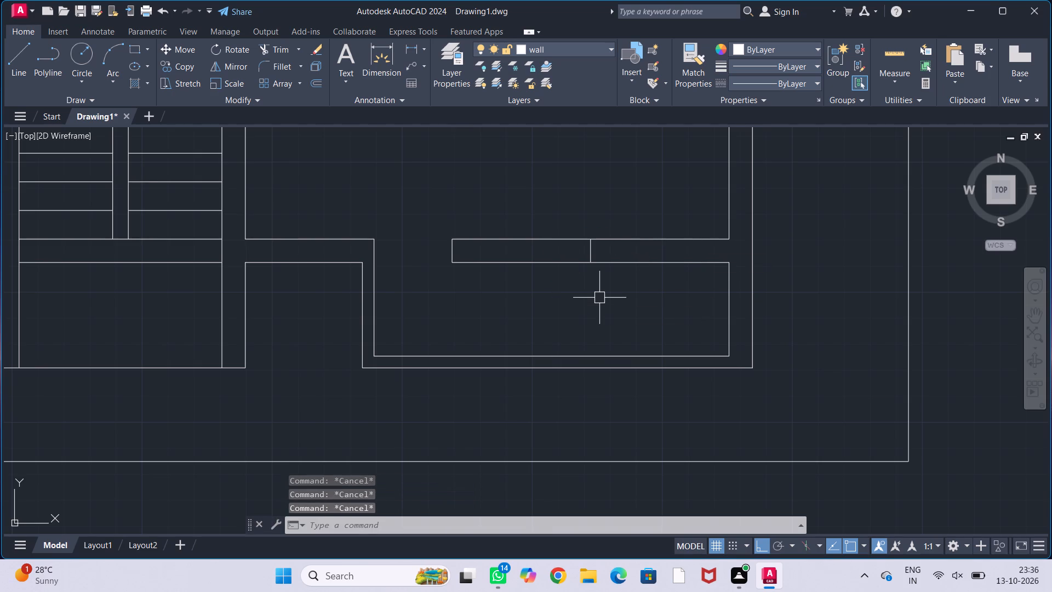
Offset the line across the horizontal wall 2' to both the east and the west.
key("o")
type("ff")
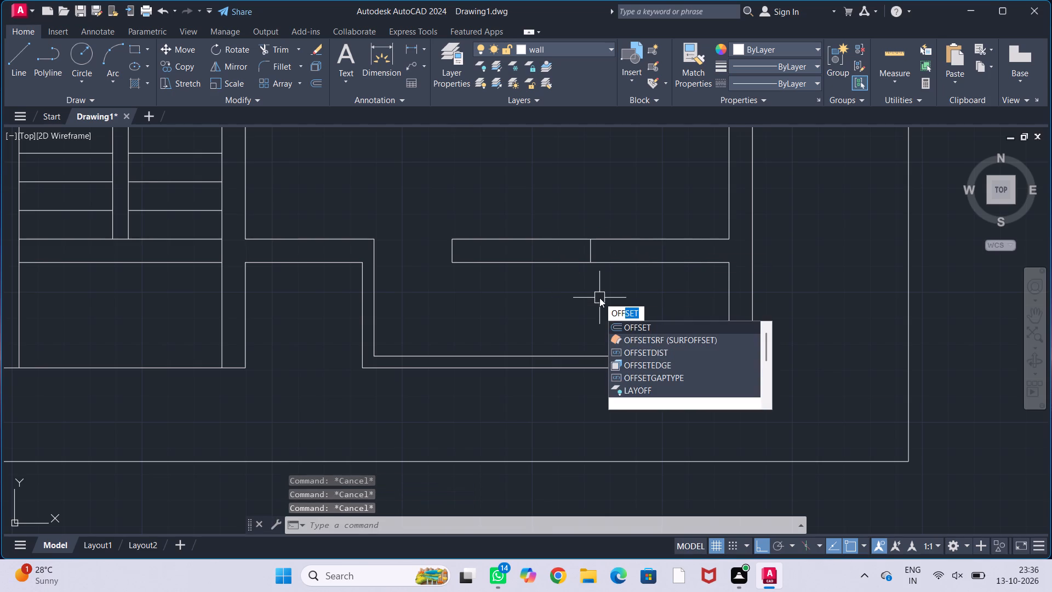
key("Return")
type("2'")
key("Return")
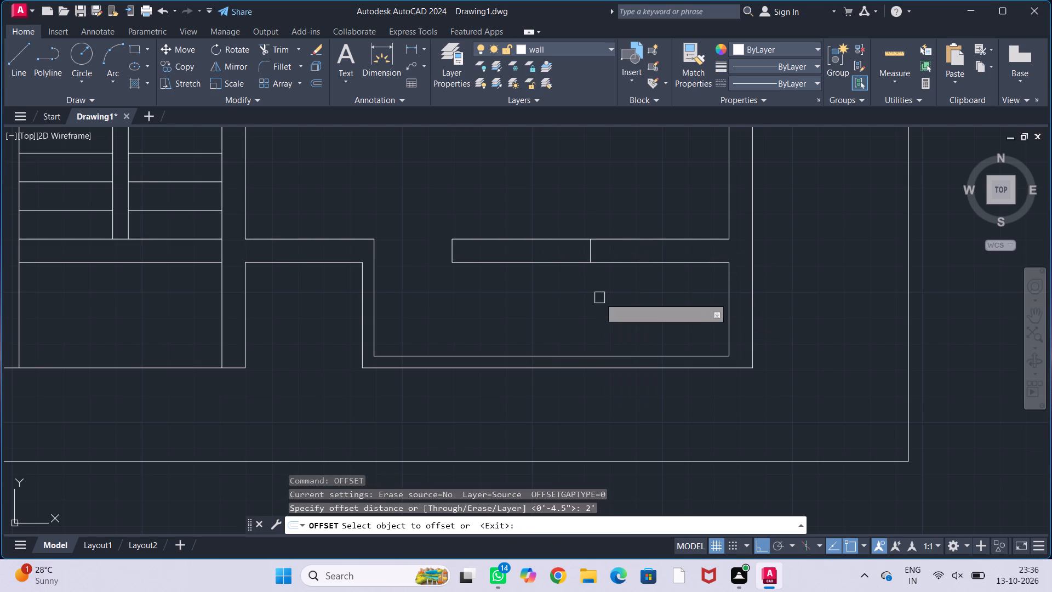
left_click(586, 251)
left_click(633, 255)
left_click(592, 253)
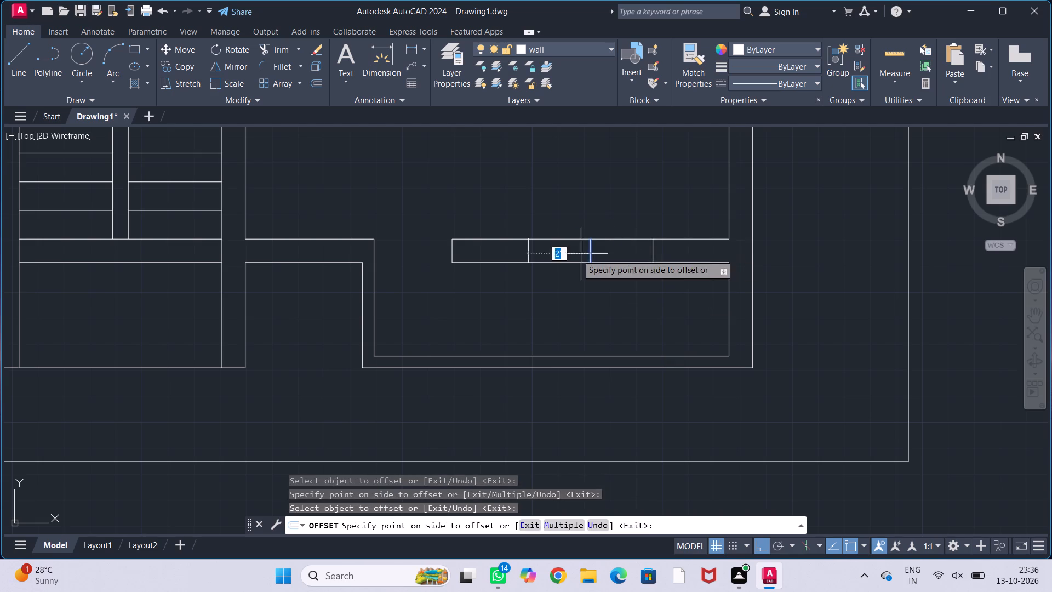
left_click(560, 251)
key("Escape")
key("Escape")
key("Escape")
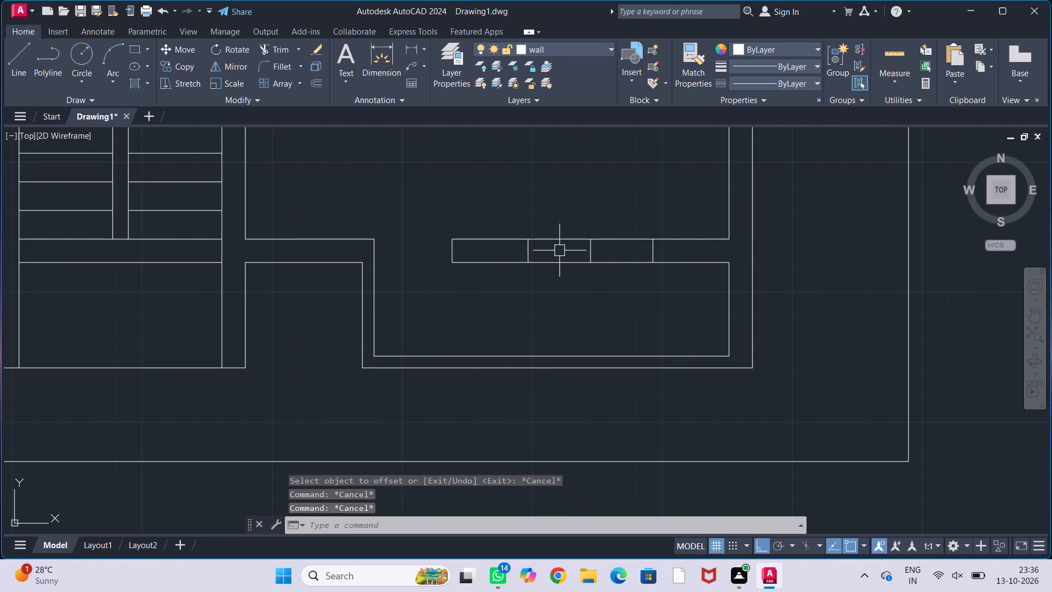
key("Escape")
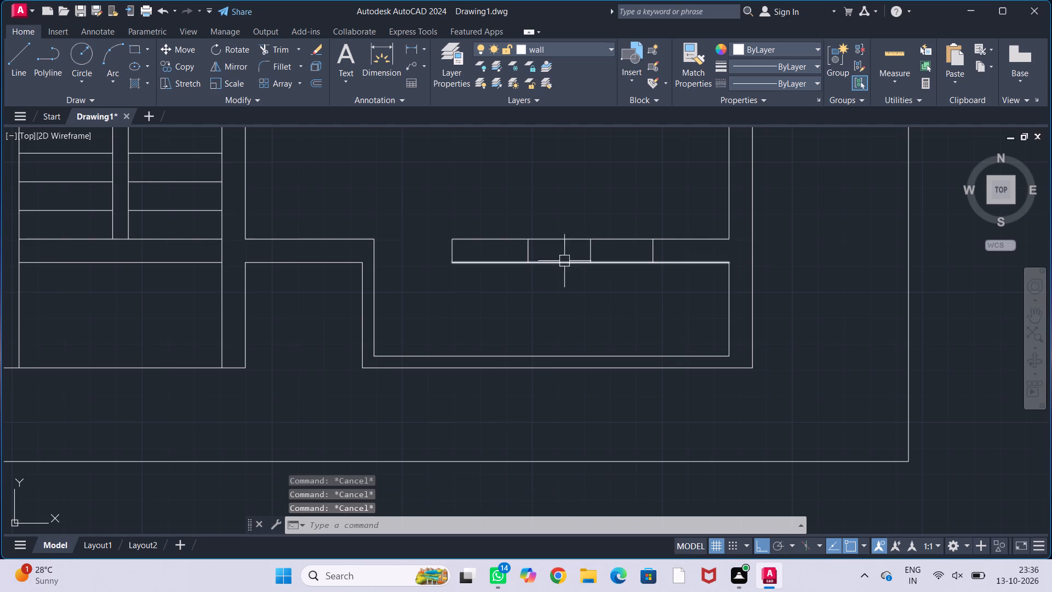
Trim the horizontal wall's faces between the two offset lines and remove the middle line to leave a 4' opening.
scroll(553, 257, "up", 1)
type("tr")
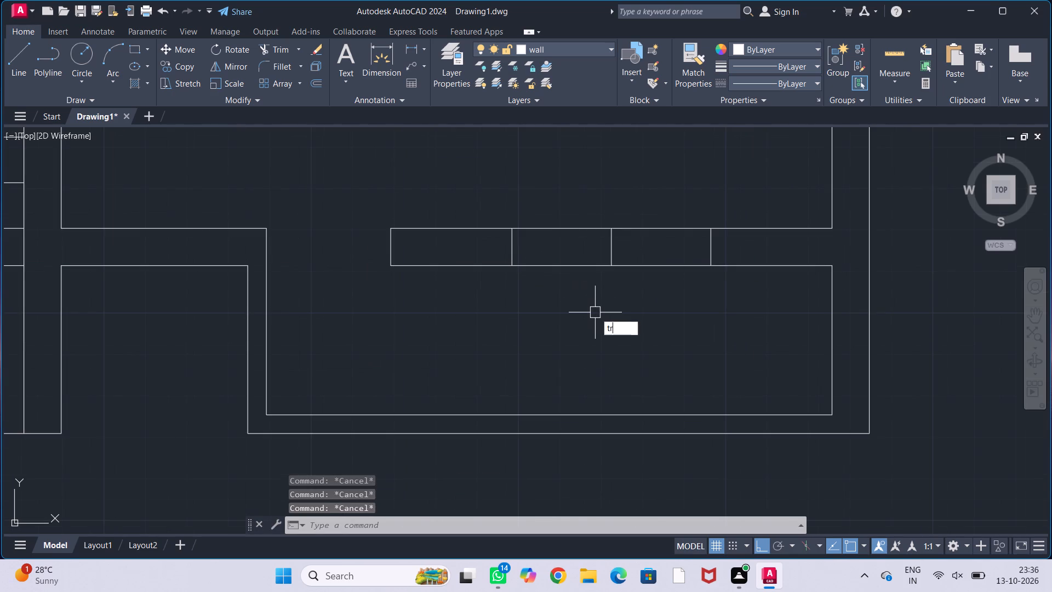
key("Return")
left_click_drag(564, 186, 565, 327)
left_click_drag(656, 203, 664, 328)
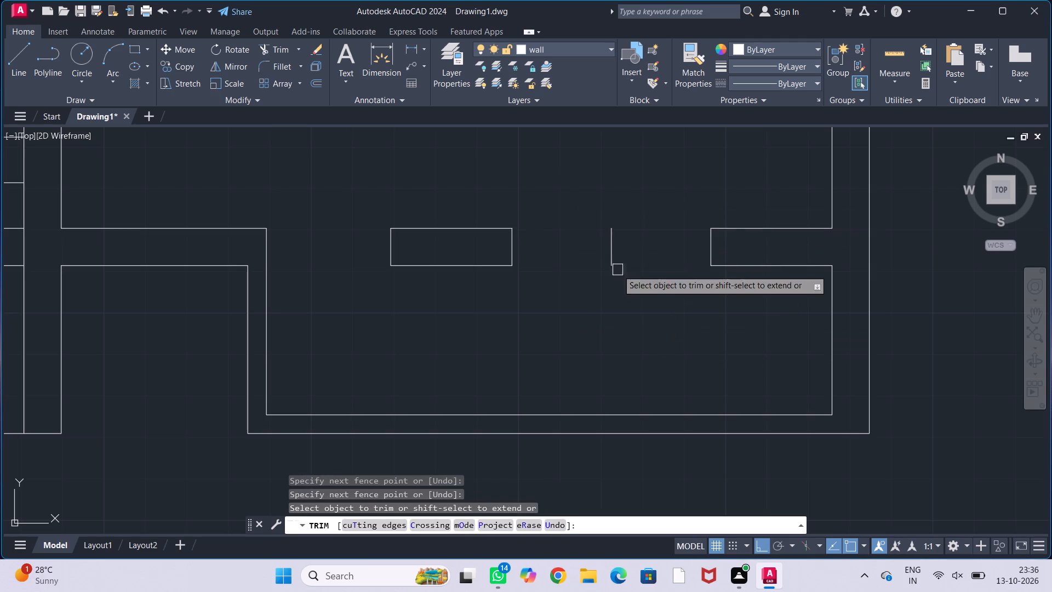
left_click(610, 257)
key("Escape")
key("Escape")
key("Escape")
key("Escape")
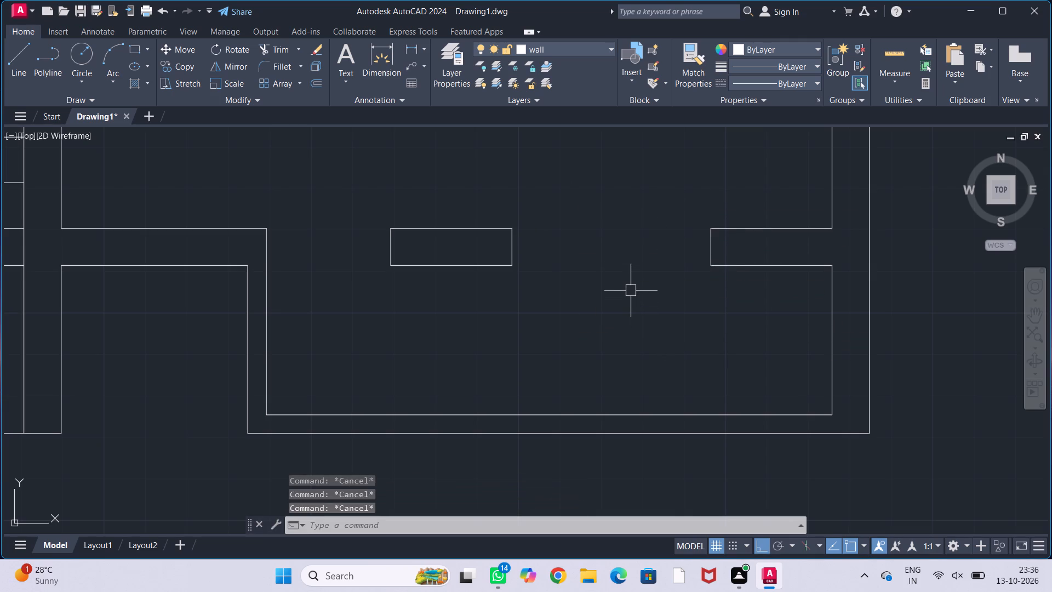
Clean up the junction of the partition northeast of the staircase with the east wall by trimming the overlapping lines.
middle_click_drag(635, 290, 655, 328)
middle_click_drag(631, 341, 704, 321)
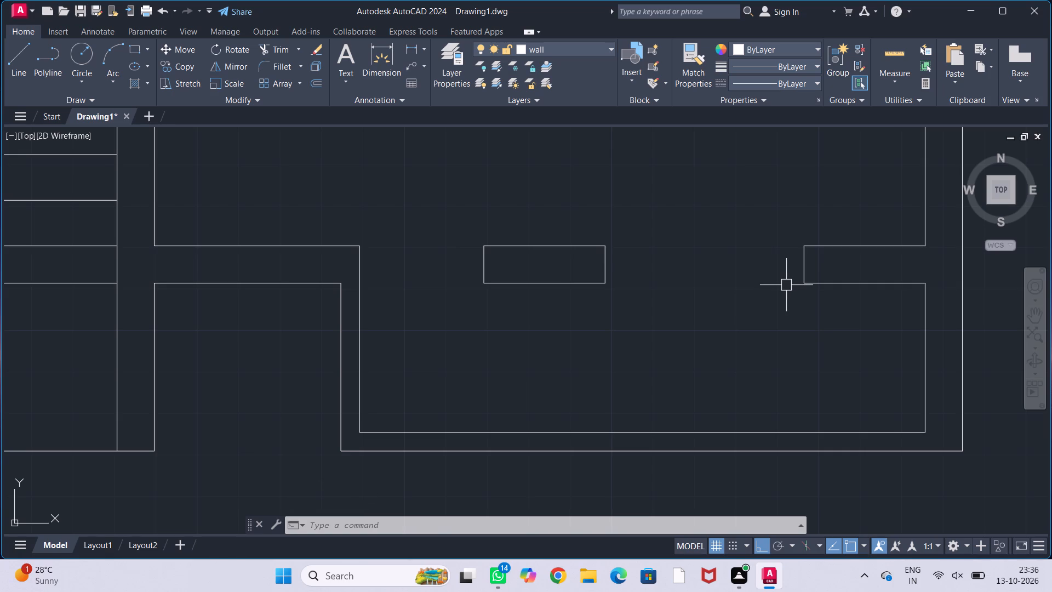
scroll(790, 283, "down", 2)
middle_click_drag(787, 288, 794, 276)
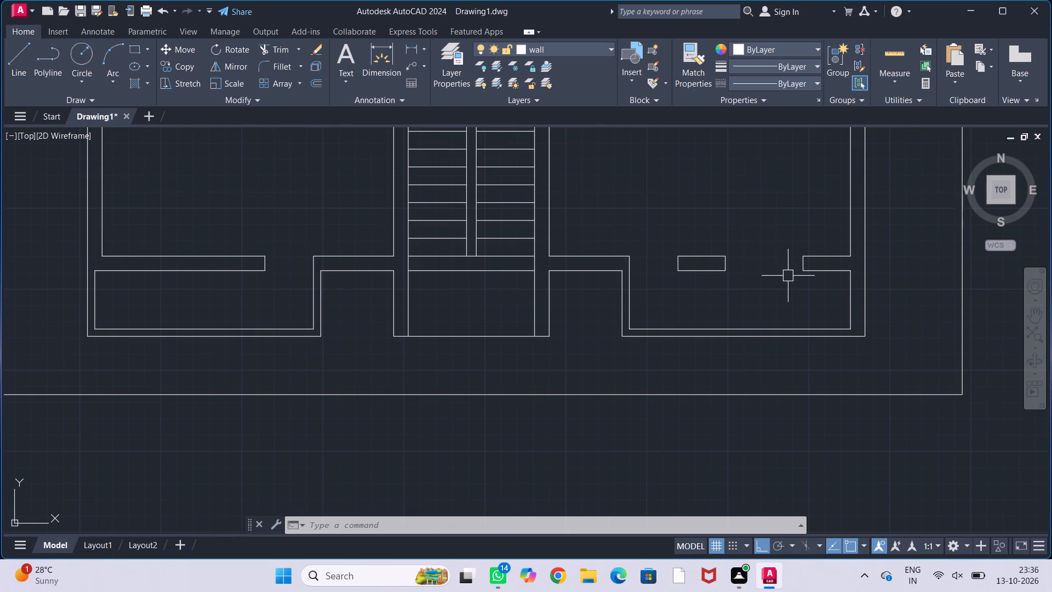
scroll(760, 289, "down", 1)
middle_click_drag(760, 295, 809, 315)
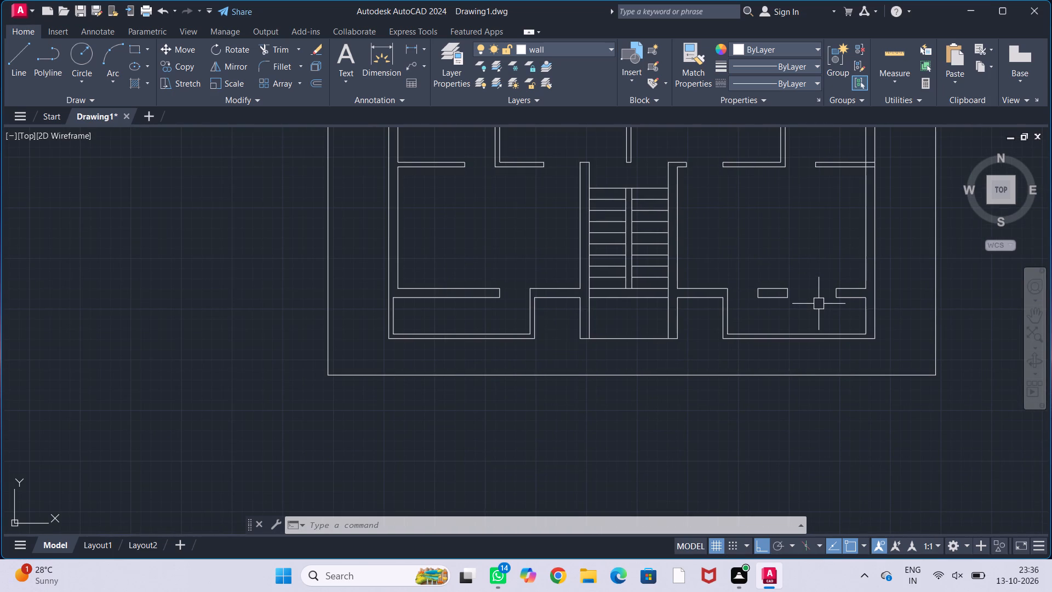
middle_click_drag(830, 270, 727, 319)
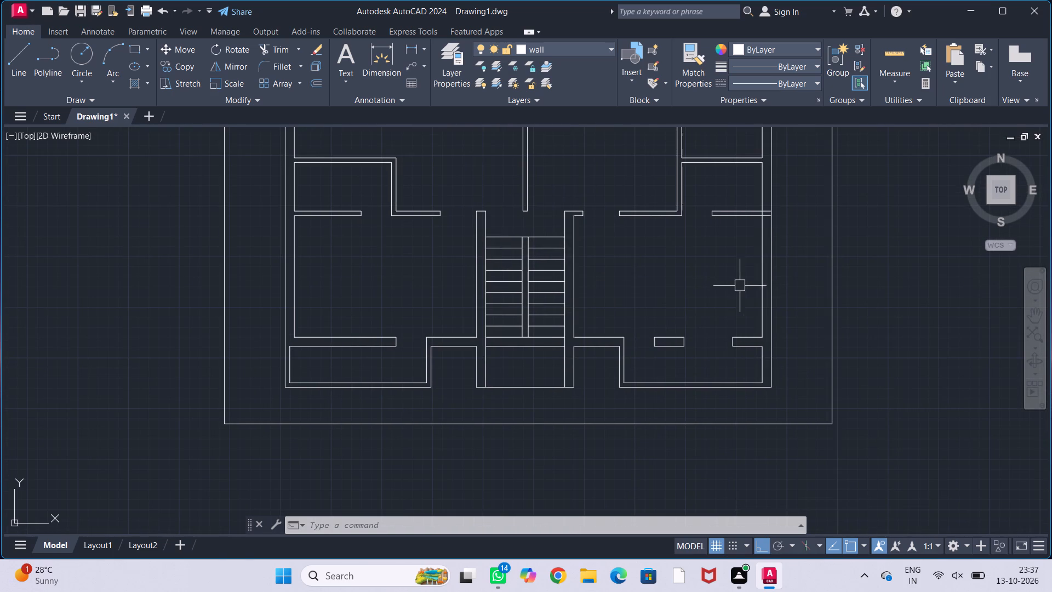
type("tr")
key("Return")
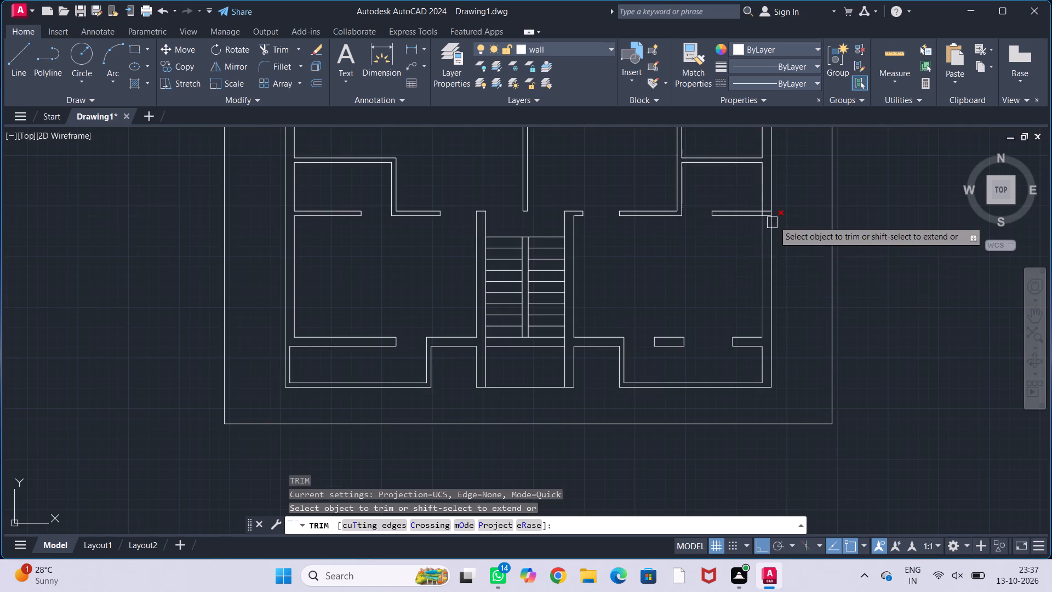
scroll(774, 220, "up", 3)
left_click_drag(765, 183, 766, 249)
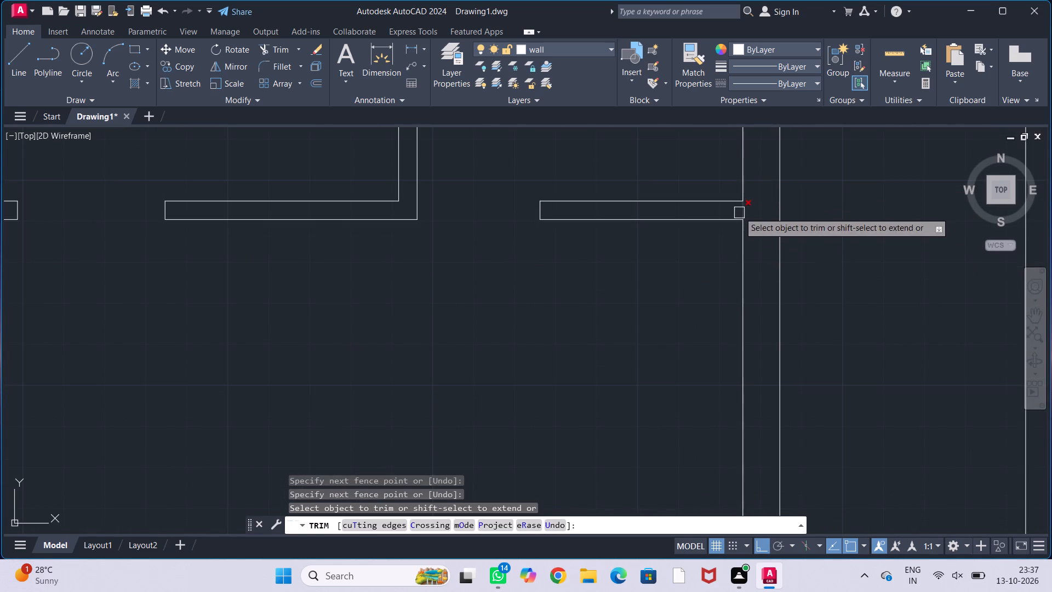
left_click(739, 212)
scroll(607, 310, "down", 2)
middle_click_drag(600, 343, 754, 272)
key("Escape")
key("Escape")
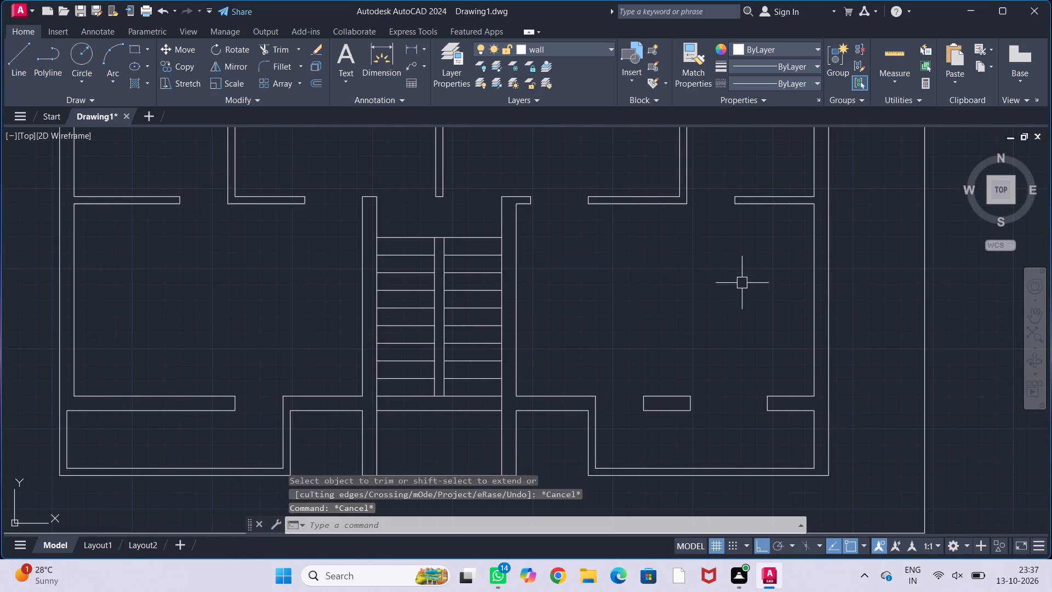
key("Escape")
key("Escape")
Draw a line across the east wall at the midpoint of the inner face of the room east of the staircase.
middle_click_drag(756, 306, 706, 301)
key("l")
key("Return")
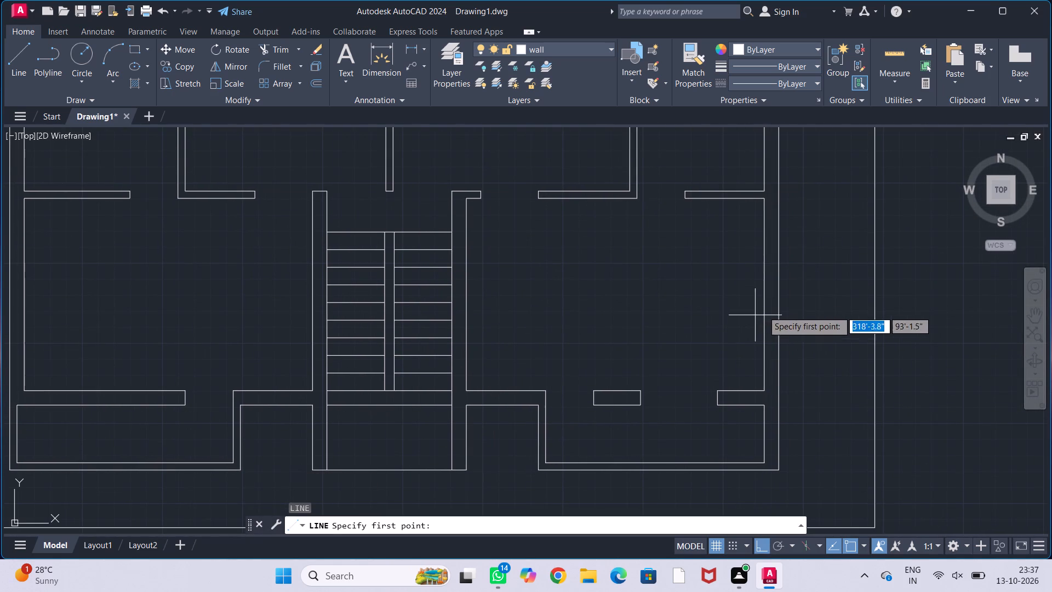
left_click(763, 299)
left_click(781, 299)
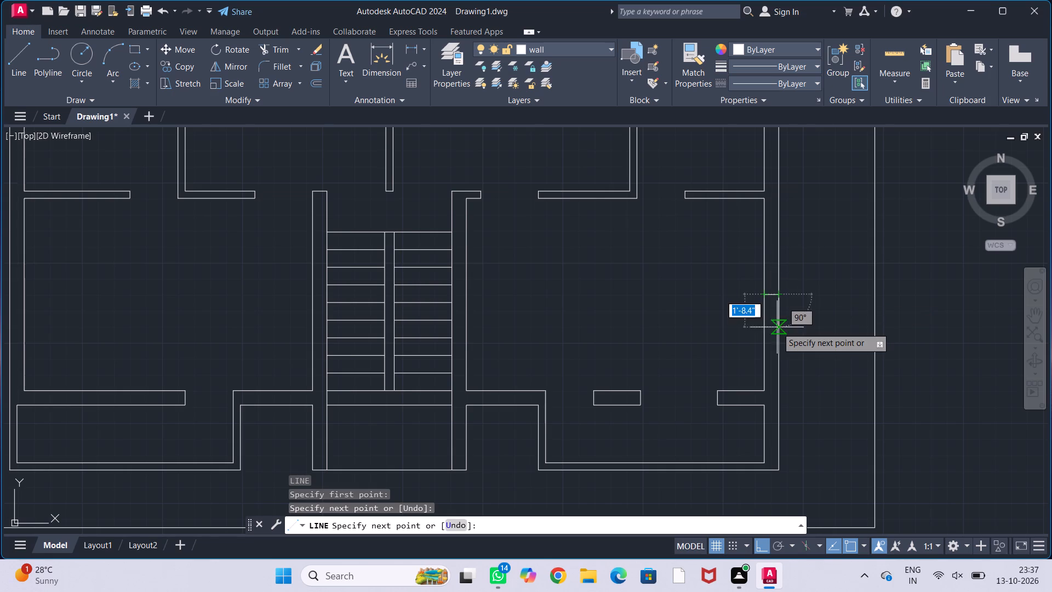
key("Escape")
key("Escape")
key("Escape")
key("Escape")
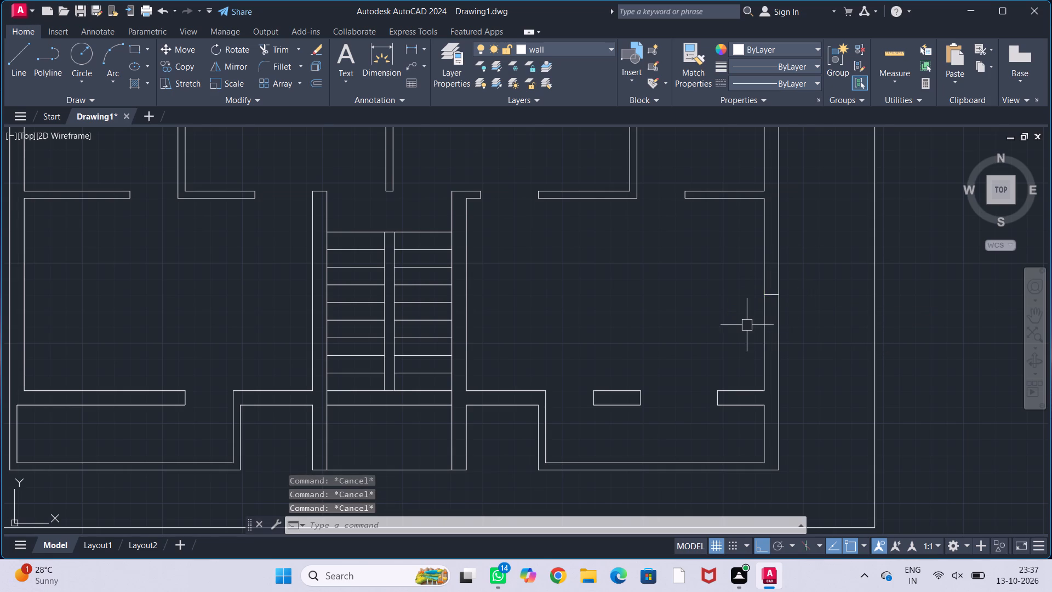
Offset the line across the east wall 2' to both the north and the south.
middle_click_drag(773, 322, 791, 328)
middle_click_drag(815, 321, 753, 325)
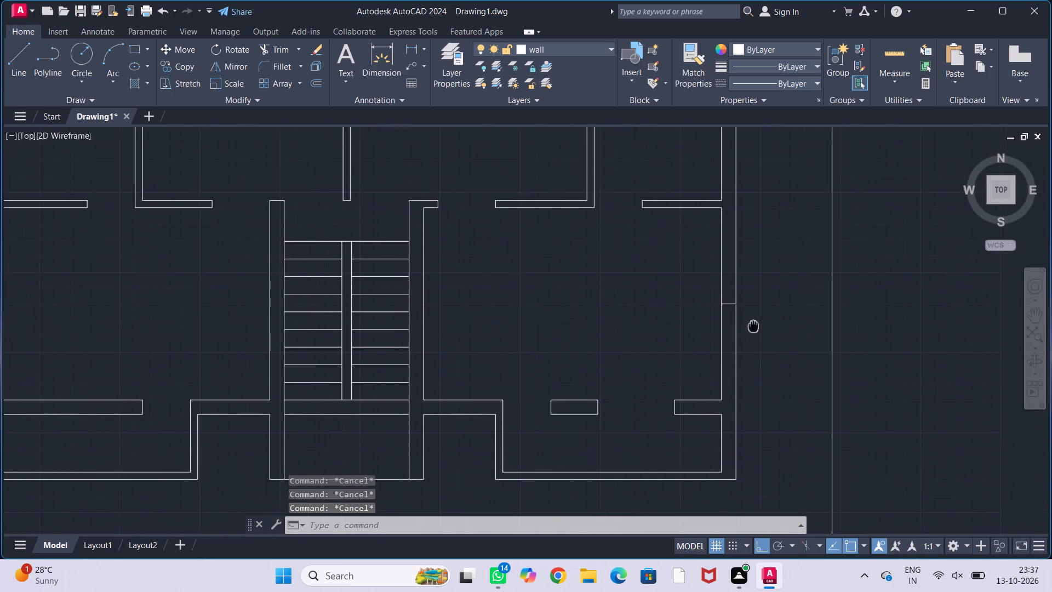
scroll(743, 297, "up", 1)
middle_click_drag(749, 300, 743, 309)
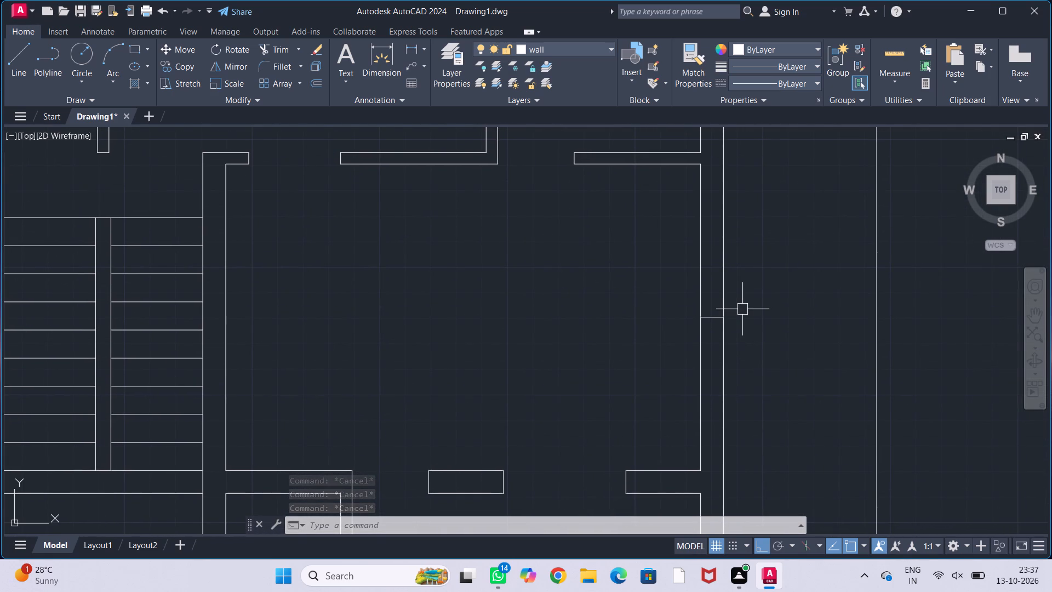
key("Escape")
key("Escape")
key("Escape")
key("o")
type("ff")
key("Return")
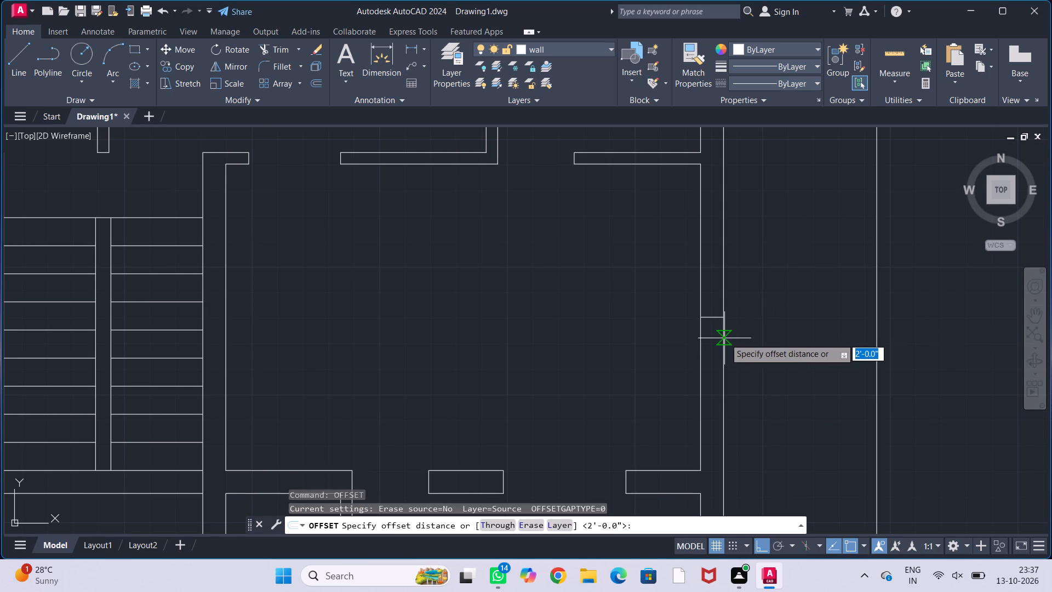
type("2'")
key("Return")
left_click(714, 315)
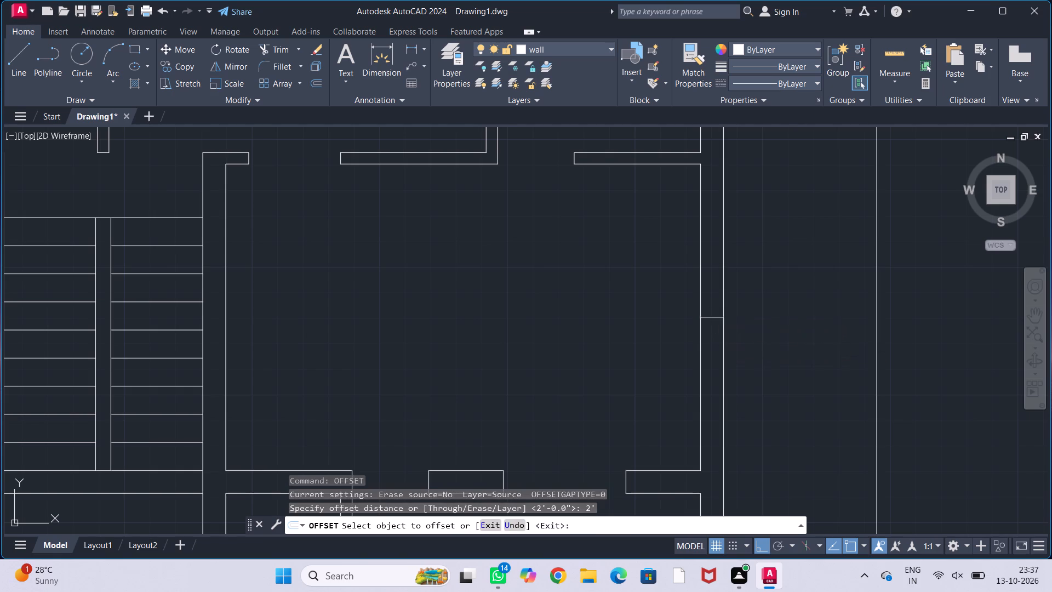
left_click(713, 276)
left_click(713, 320)
left_click(715, 373)
key("Escape")
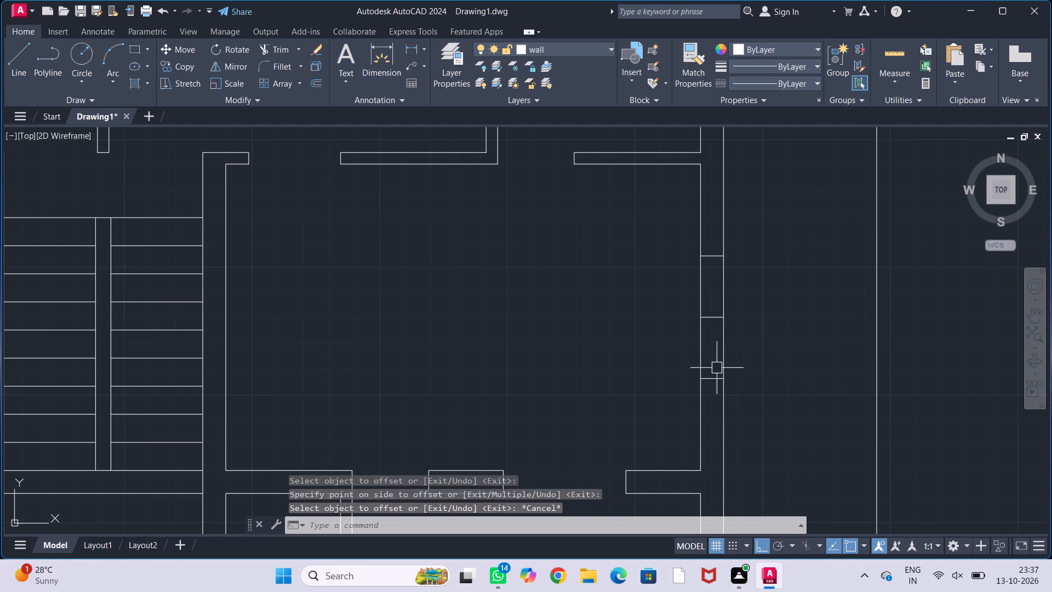
key("Escape")
key("Escape")
key("Escape")
key("Escape")
Trim the east wall's faces between the two offset lines and remove the middle line to leave a 4' opening.
key("t")
key("r")
key("Return")
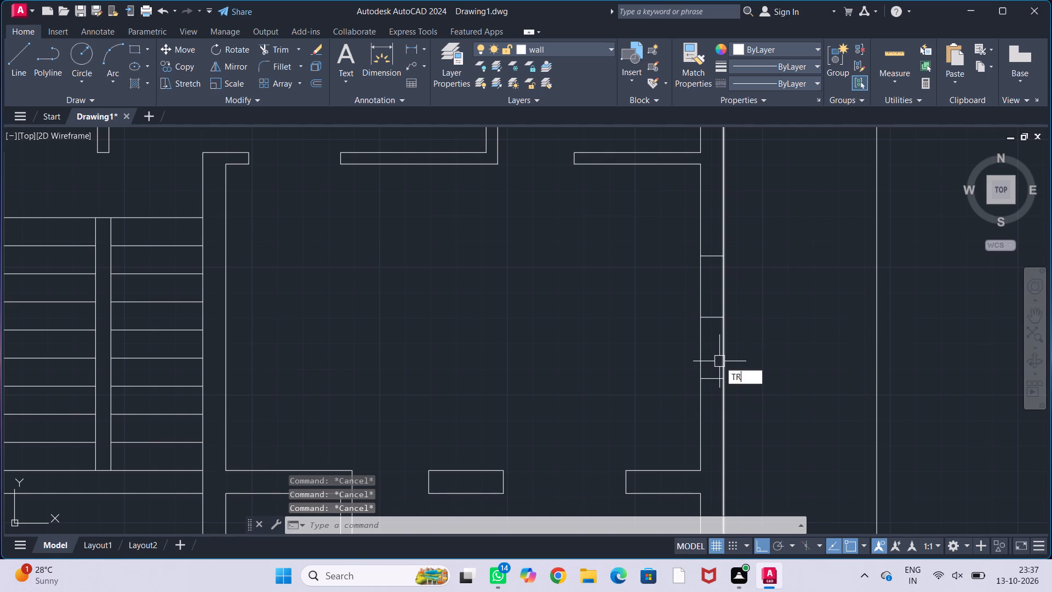
left_click_drag(661, 280, 775, 281)
left_click_drag(667, 343, 762, 343)
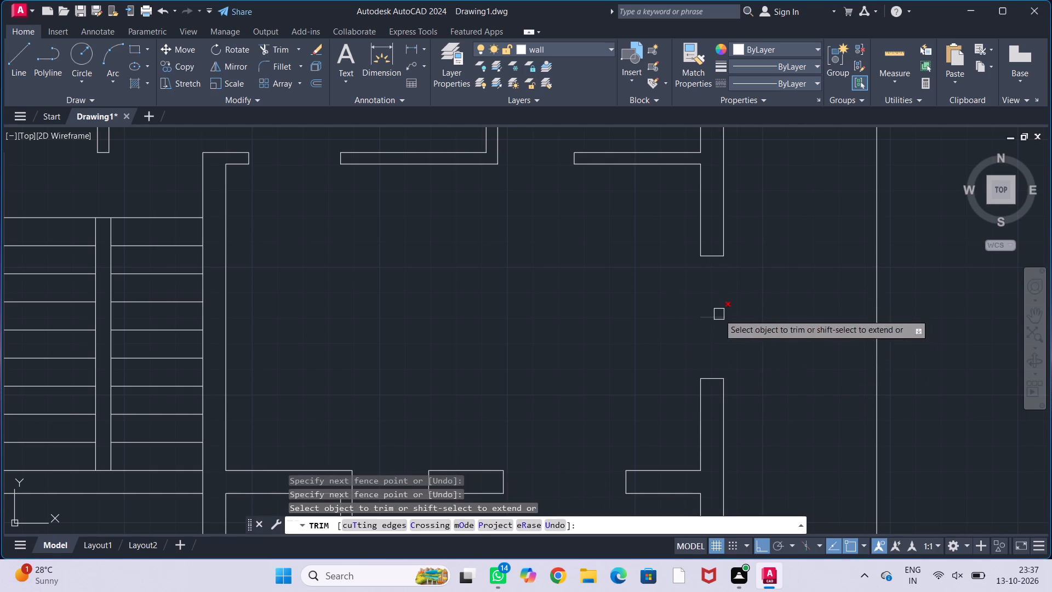
left_click(717, 319)
key("Escape")
key("Escape")
key("Escape")
key("Escape")
Draw a line across the east wall at the midpoint of the small room directly north of the room with the new opening.
scroll(764, 315, "down", 2)
middle_click_drag(781, 316, 784, 317)
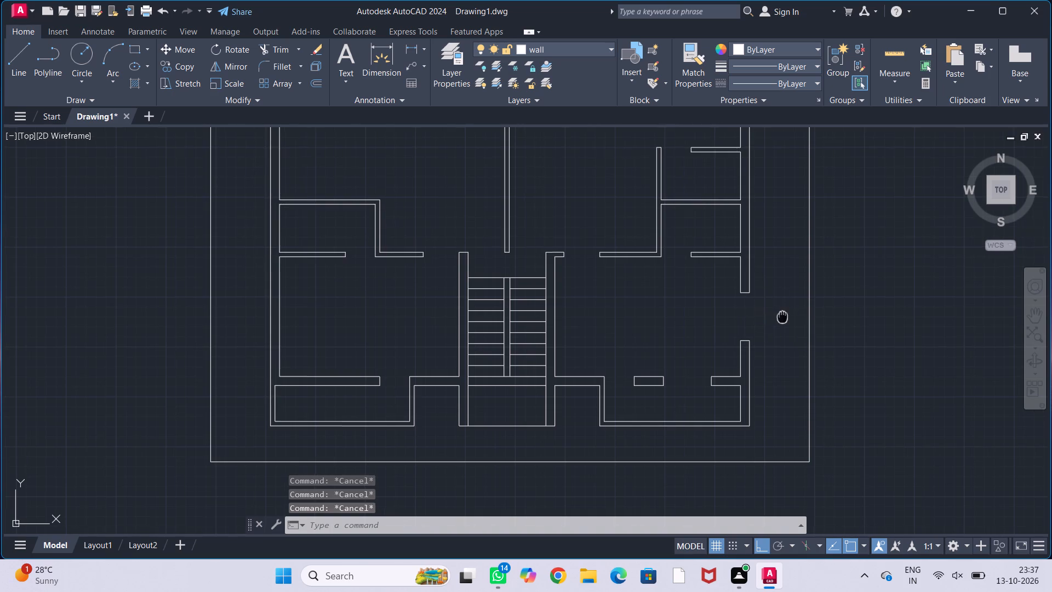
middle_click_drag(784, 317, 840, 313)
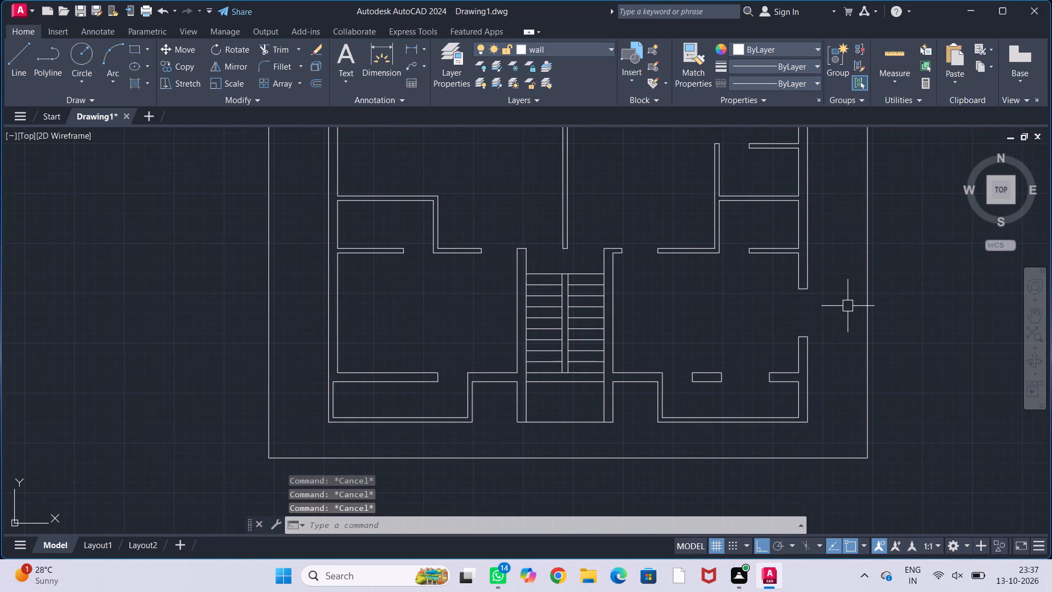
middle_click_drag(830, 286, 802, 354)
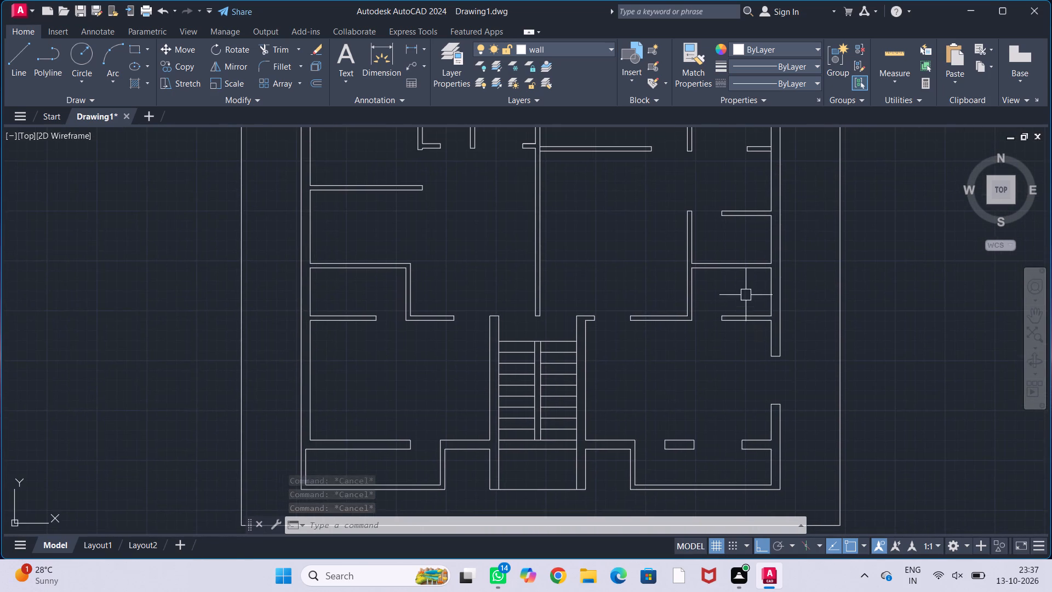
scroll(742, 291, "up", 1)
middle_click_drag(759, 299, 729, 294)
scroll(729, 289, "up", 1)
middle_click_drag(728, 285, 714, 317)
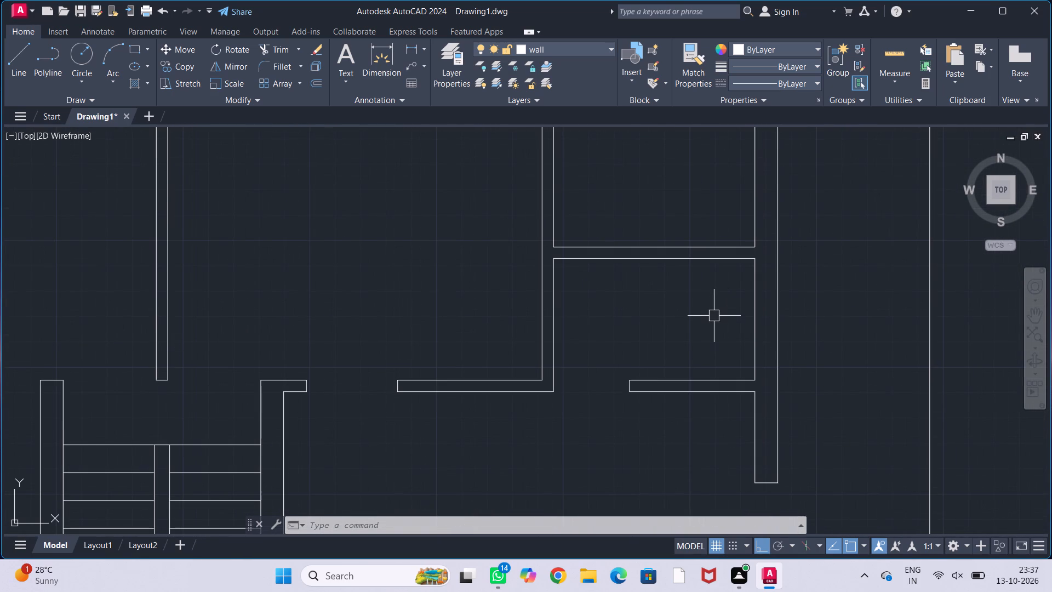
key("l")
key("Return")
left_click(755, 322)
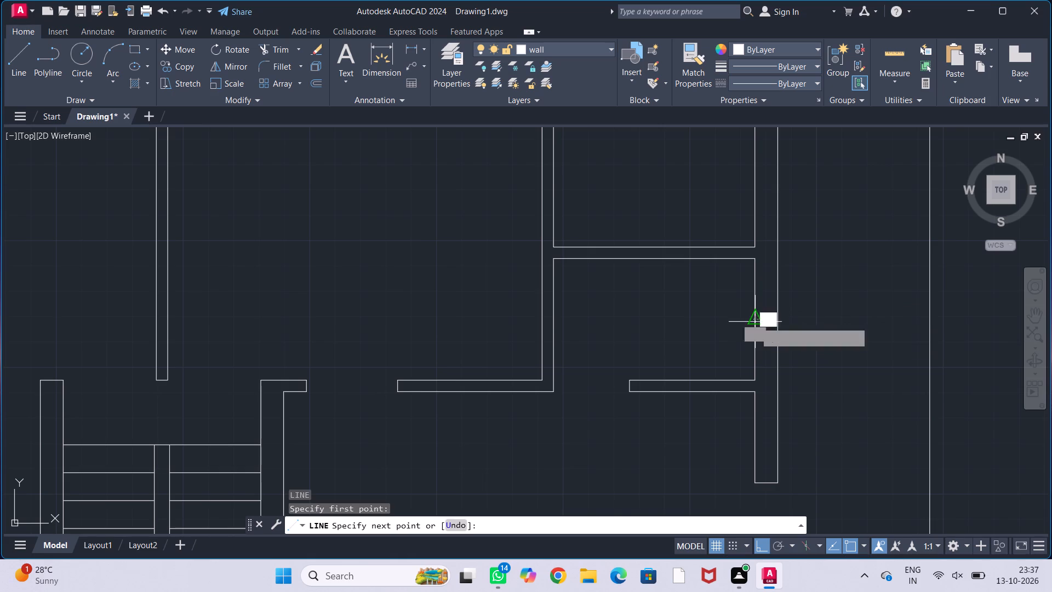
left_click(780, 326)
key("Escape")
key("Escape")
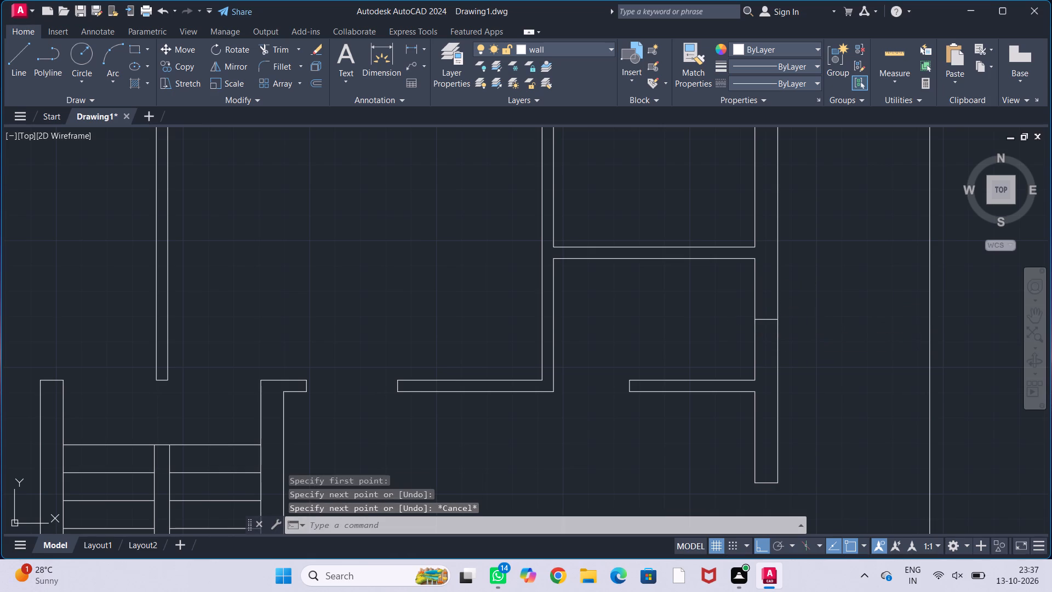
Offset the line across the small room's east wall 1' to both the north and the south.
key("Escape")
key("Escape")
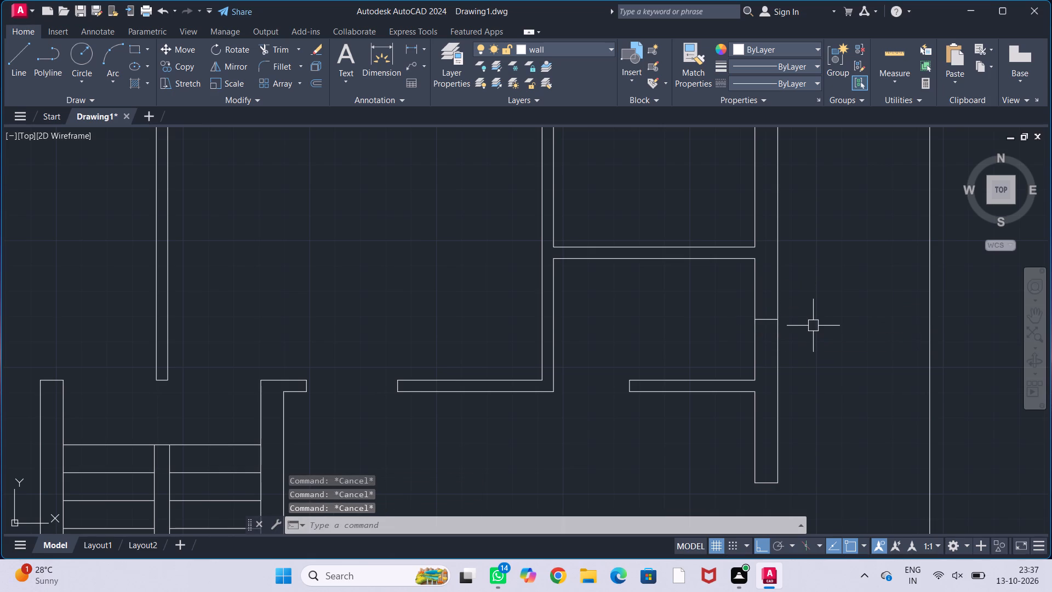
scroll(844, 315, "up", 1)
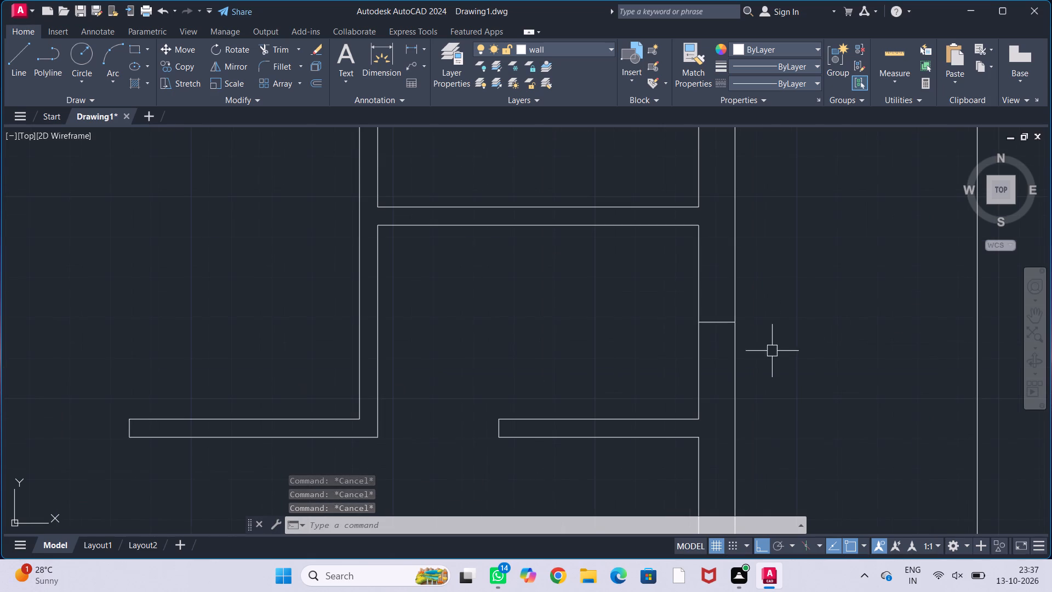
key("o")
type("ff")
key("Return")
type("1'")
key("Return")
left_click(717, 305)
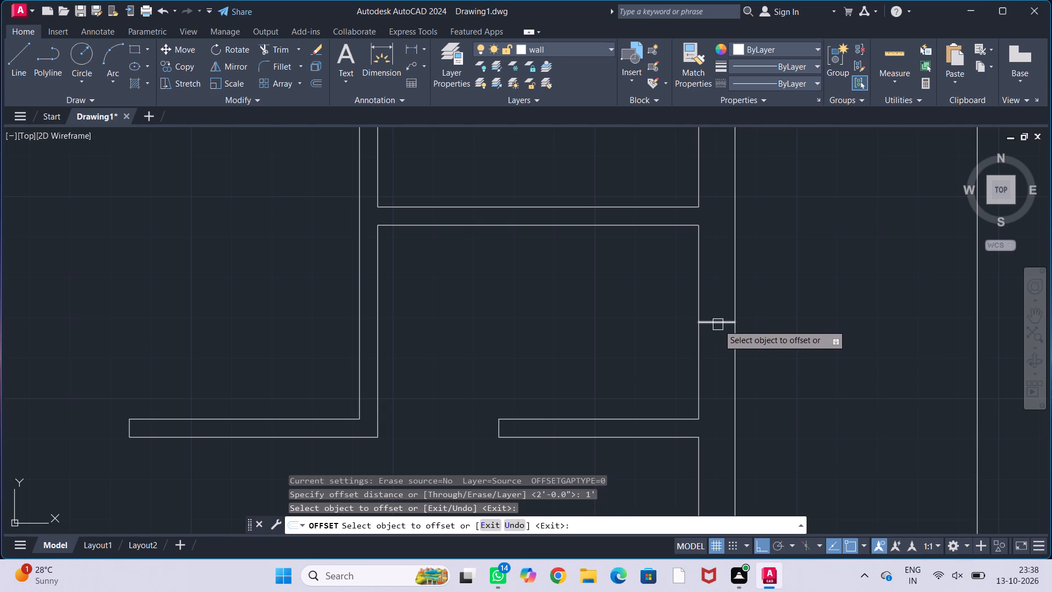
left_click(720, 322)
left_click(719, 293)
left_click(721, 324)
left_click(717, 371)
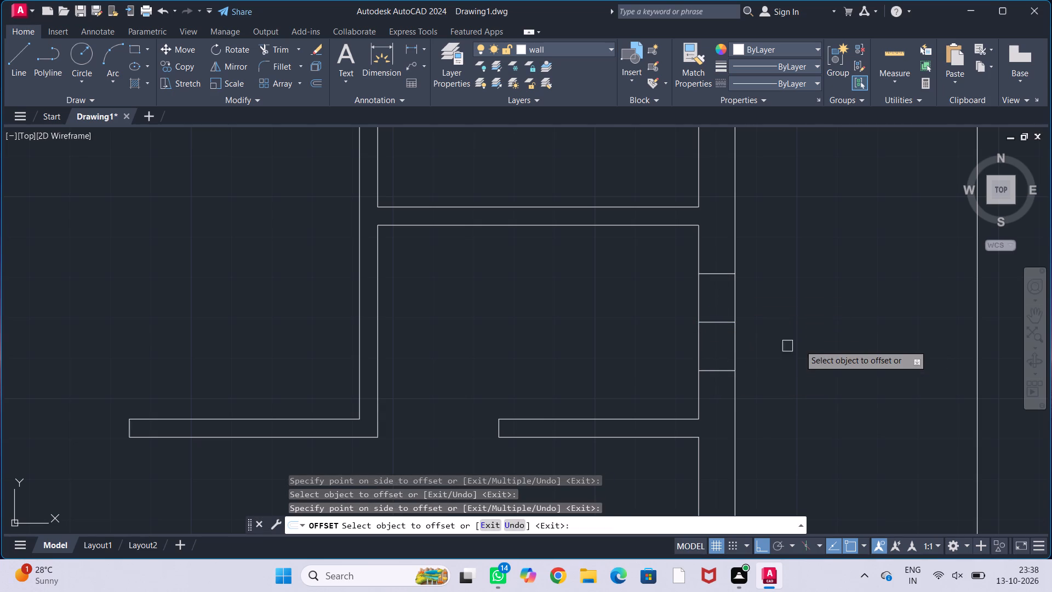
key("Escape")
key("Escape")
key("Escape")
key("Escape")
key("Escape")
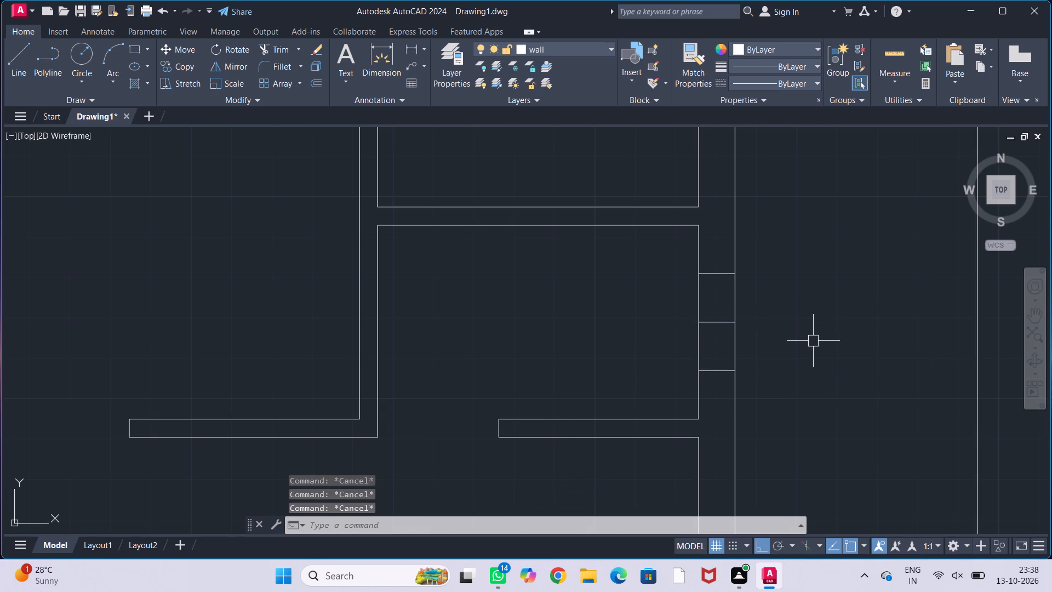
Trim the east wall's faces between the two offset lines and remove the middle line to leave a 2' opening.
type("tr")
key("Return")
left_click_drag(683, 303, 809, 299)
left_click_drag(674, 350, 767, 350)
left_click(720, 326)
key("Escape")
key("Escape")
key("Escape")
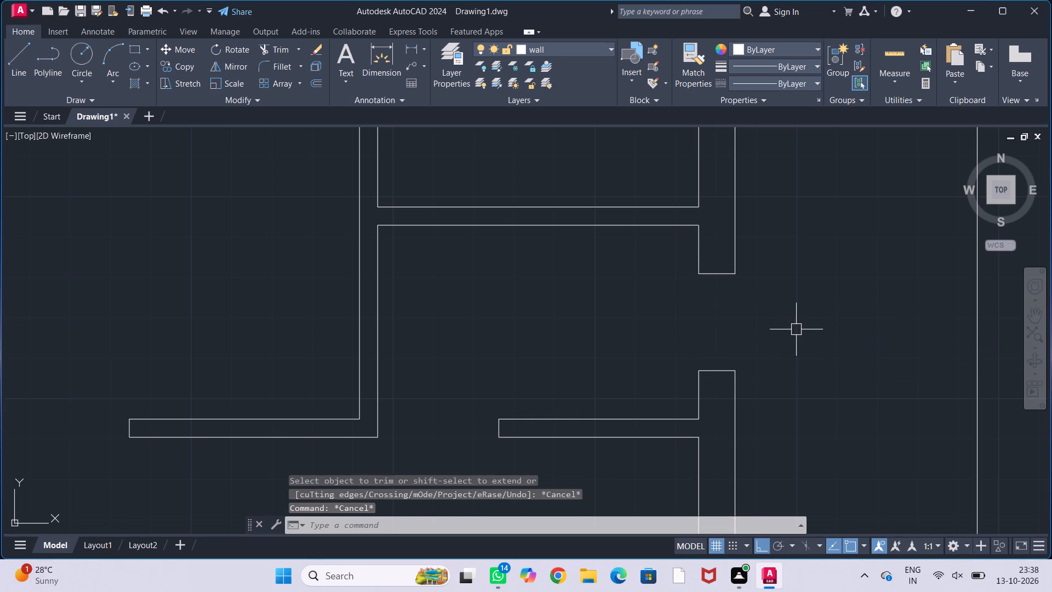
key("Escape")
Draw a line across the east wall at the midpoint of the inner face of the next small room to the north.
scroll(797, 328, "down", 1)
middle_click_drag(788, 334, 836, 306)
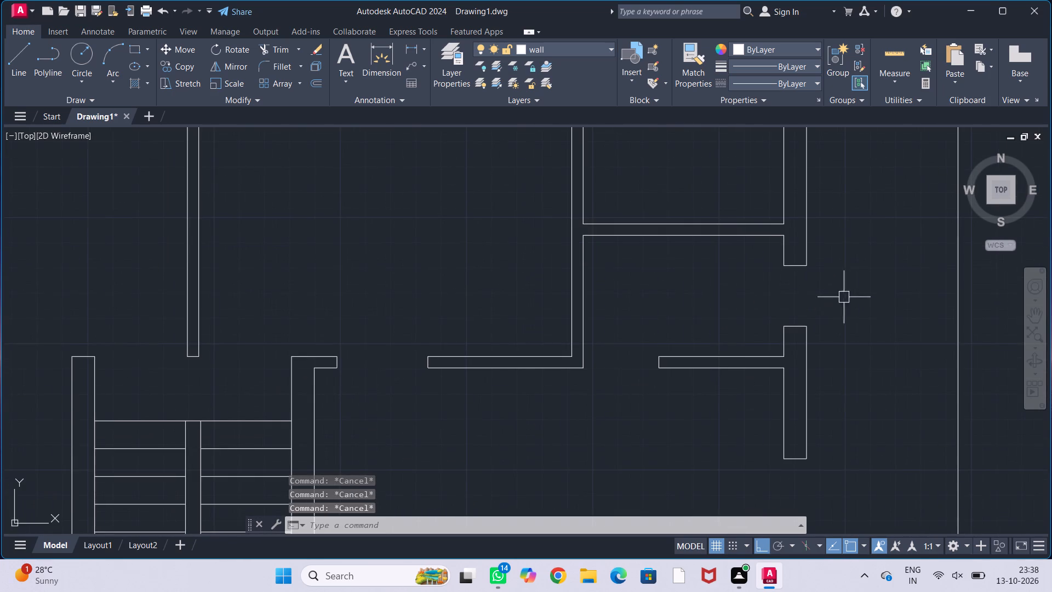
middle_click_drag(846, 292, 837, 360)
middle_click_drag(837, 276, 837, 350)
key("l")
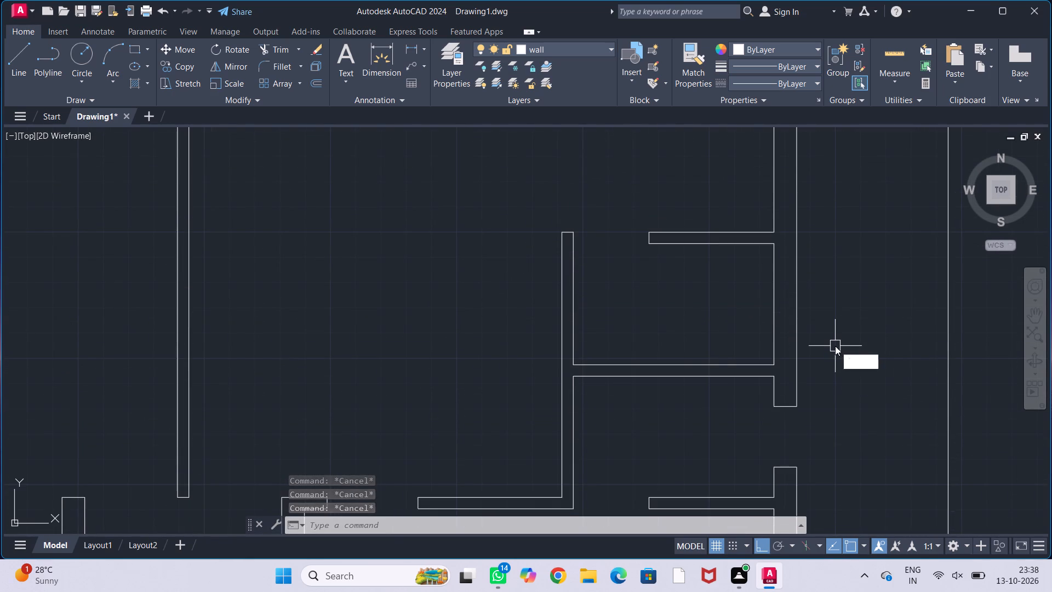
key("Return")
left_click(773, 306)
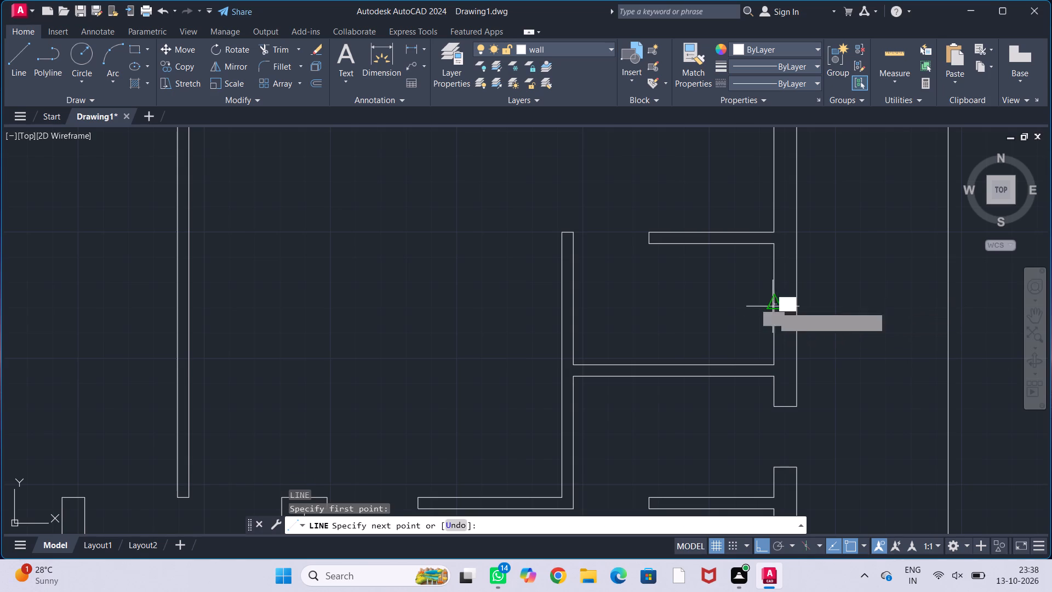
left_click(800, 308)
key("Escape")
key("Escape")
key("Escape")
key("Escape")
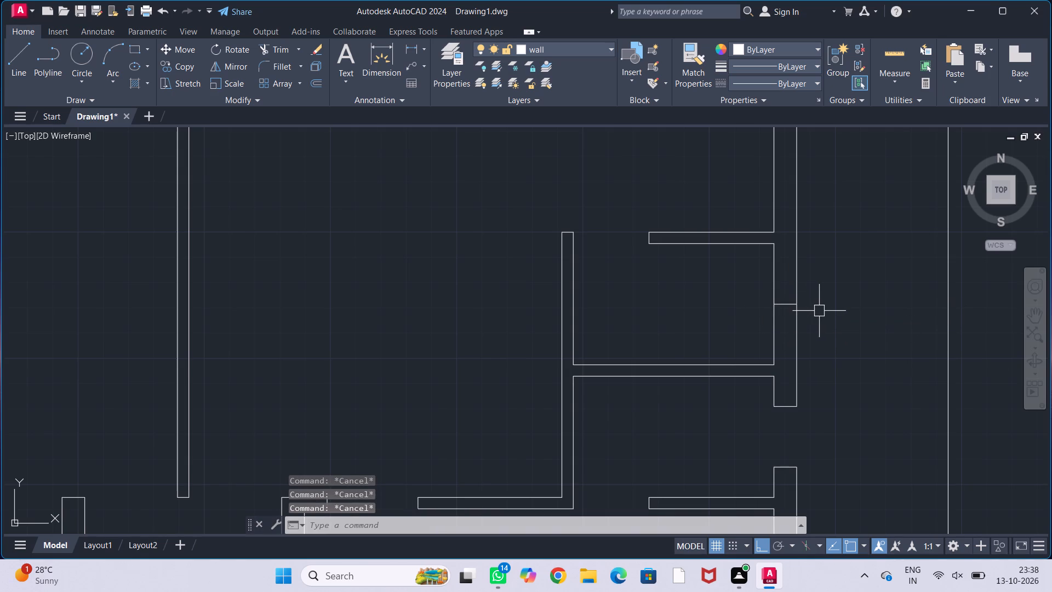
Offset the new line across the east wall 1' to both the north and the south.
key("o")
key("f")
key("f")
key("Return")
key("1")
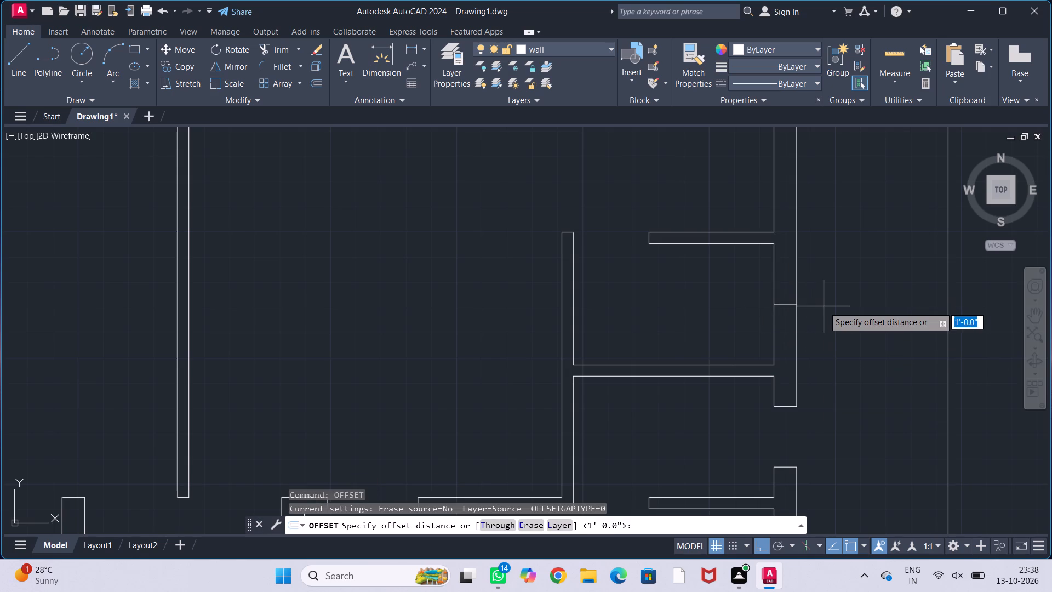
key("apostrophe")
key("Return")
left_click(790, 301)
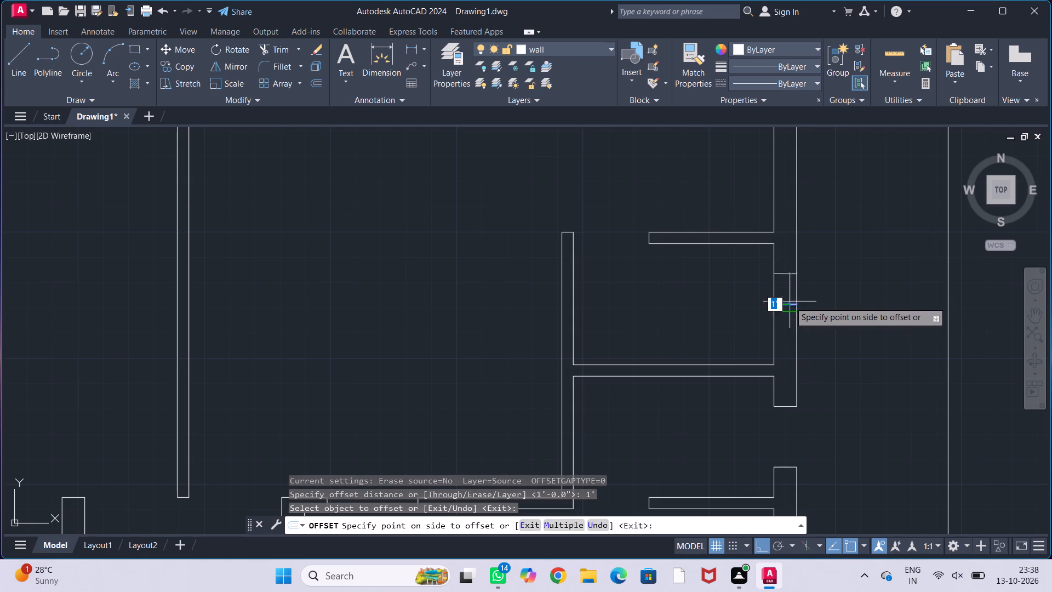
left_click(786, 276)
left_click(787, 306)
left_click(786, 331)
key("Escape")
key("Escape")
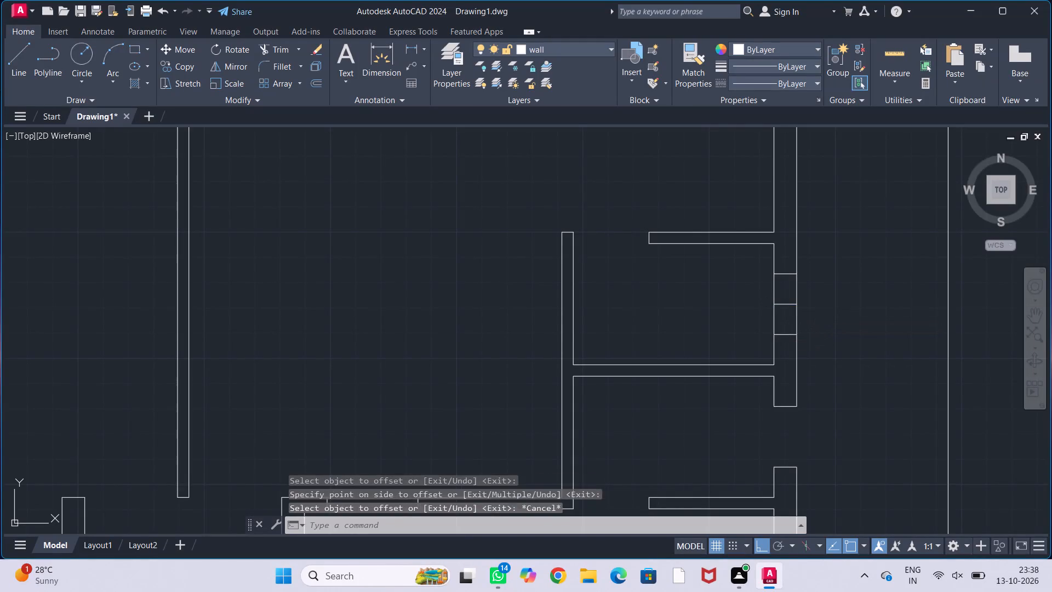
key("Escape")
key("Escape")
key("Escape")
Trim the northern small room's east wall between the offset lines and remove the middle line to leave a 2' opening.
type("tr")
key("Return")
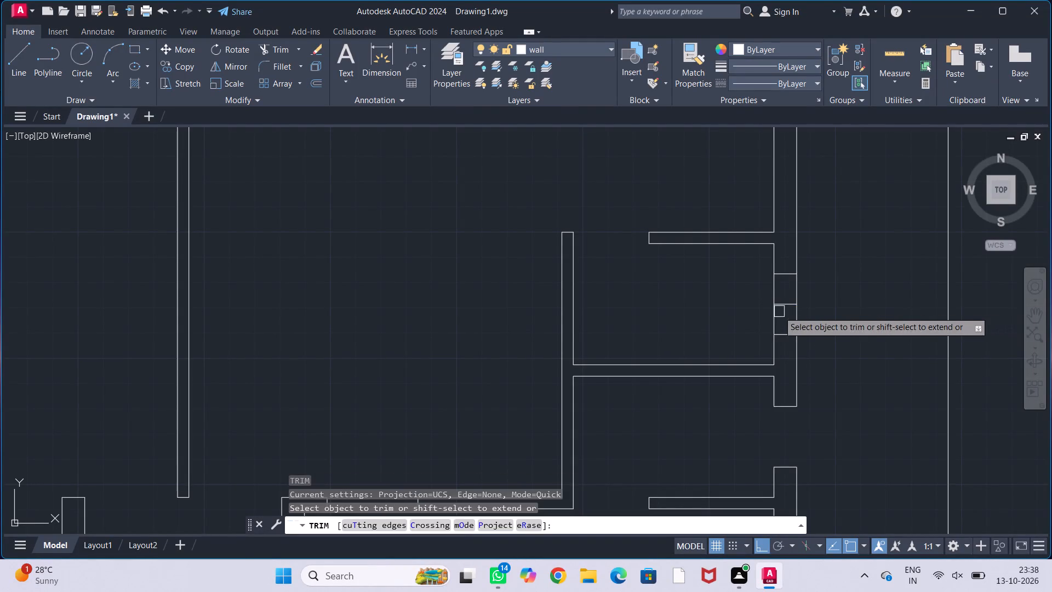
left_click_drag(755, 295, 827, 290)
left_click_drag(761, 321, 828, 320)
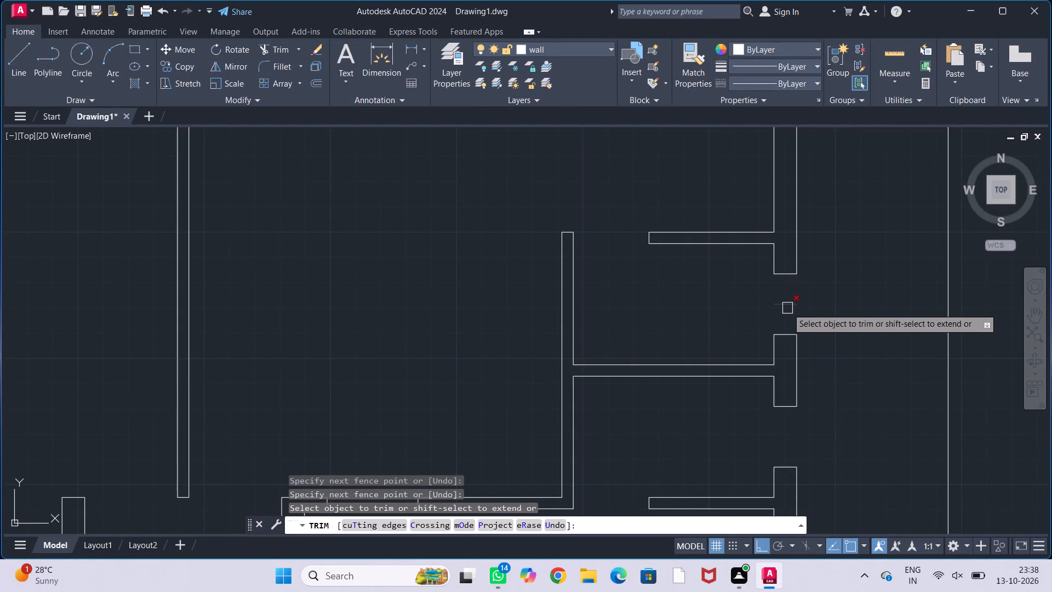
left_click(787, 308)
key("Escape")
key("Escape")
key("Escape")
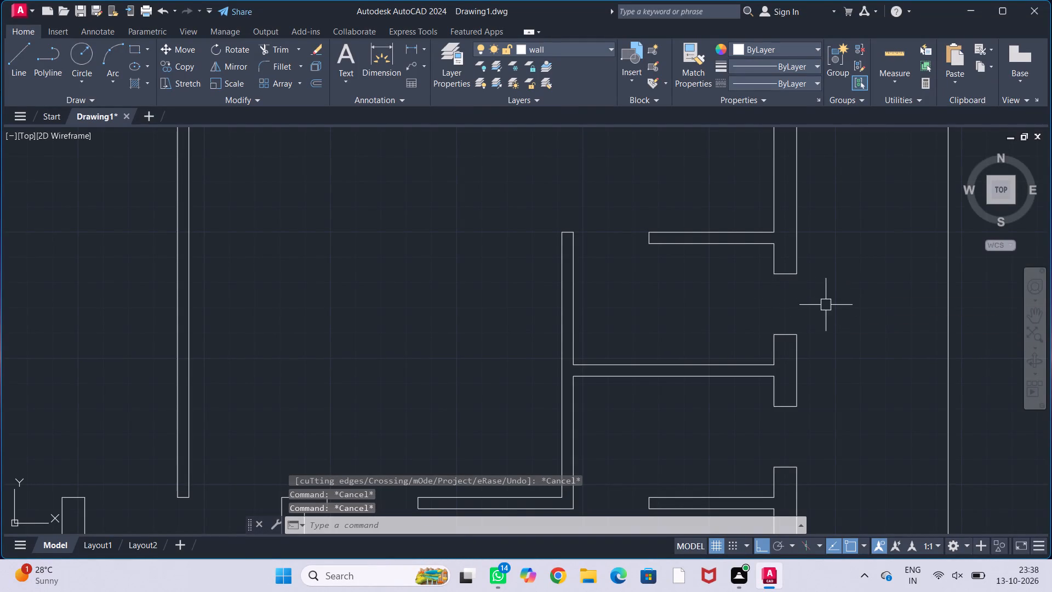
Examine the southern half of the floor plan, including the staircase and the openings along the east wall.
scroll(824, 304, "down", 2)
middle_click_drag(847, 333, 855, 287)
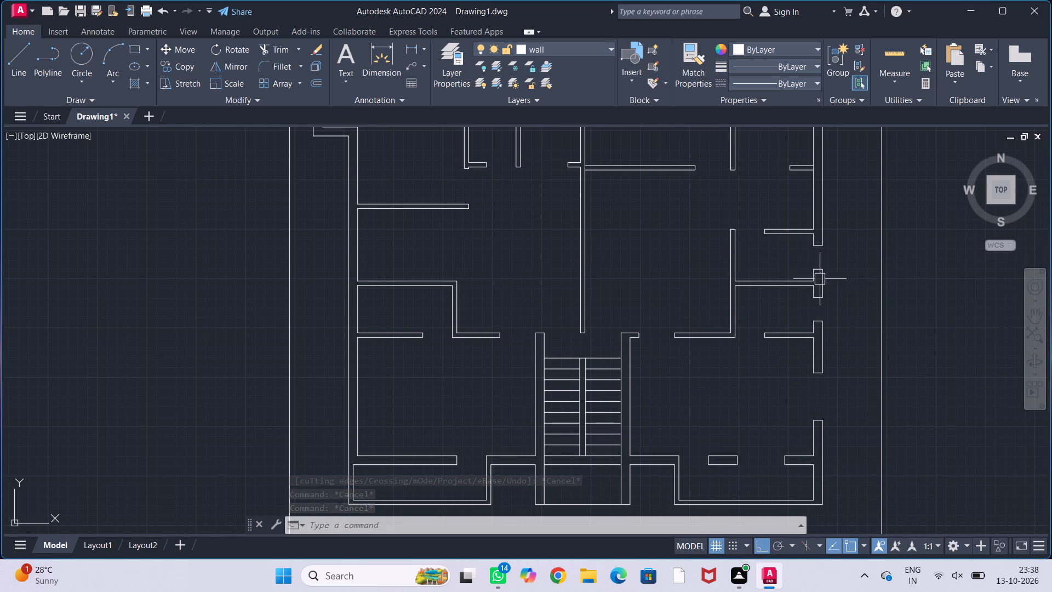
middle_click_drag(860, 317, 866, 309)
key("Escape")
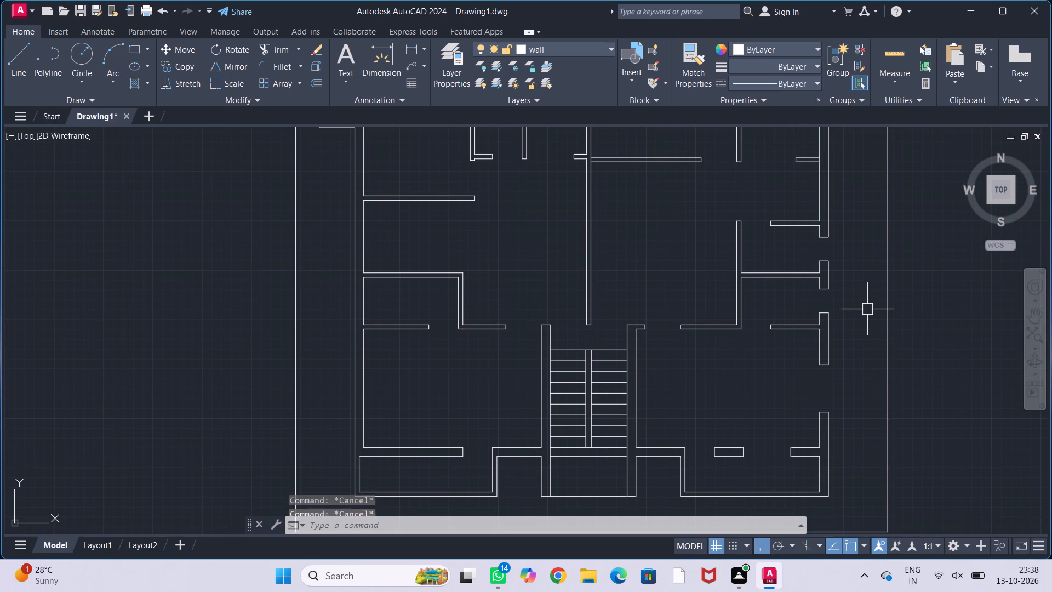
key("Escape")
key("Escape")
middle_click_drag(861, 316, 930, 276)
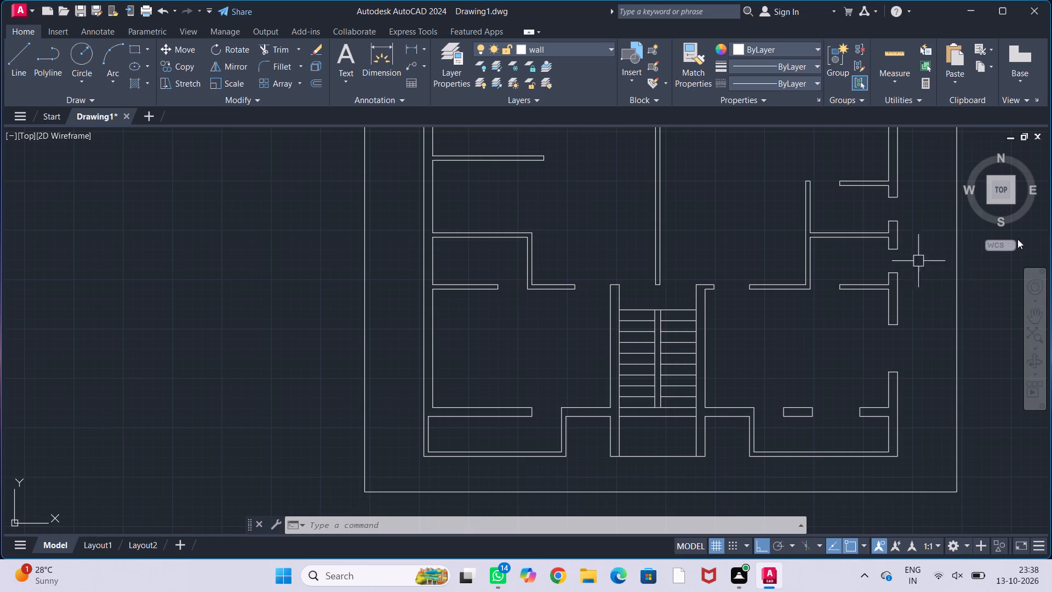
middle_click_drag(916, 330, 896, 315)
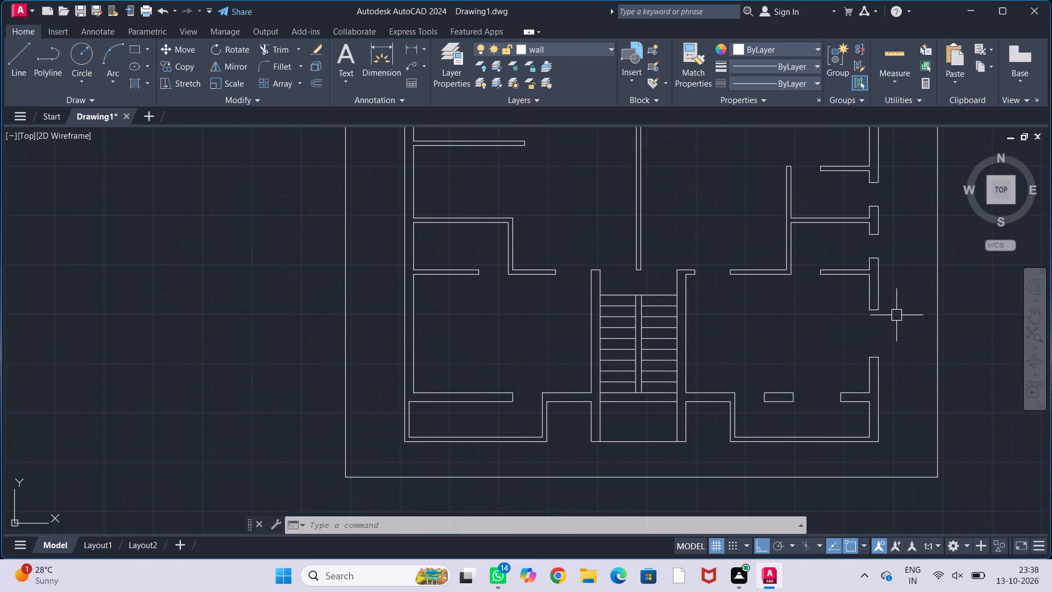
middle_click_drag(825, 294, 825, 294)
middle_click_drag(825, 294, 820, 349)
middle_click_drag(907, 343, 923, 287)
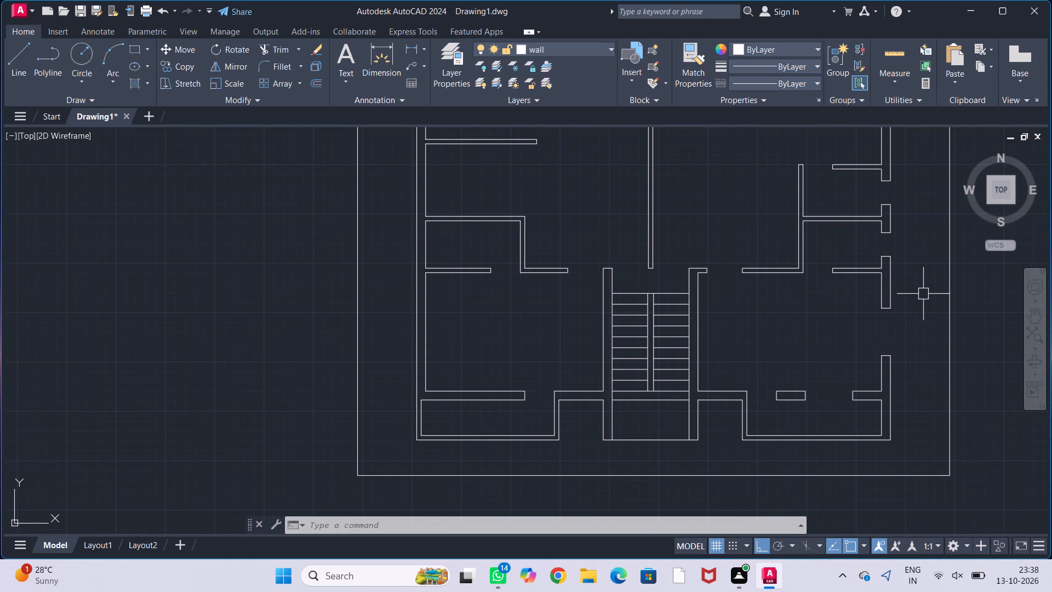
Trim the east wall's inner face where the short stub wall north of the small rooms meets it, opening the junction.
middle_click_drag(923, 284, 890, 409)
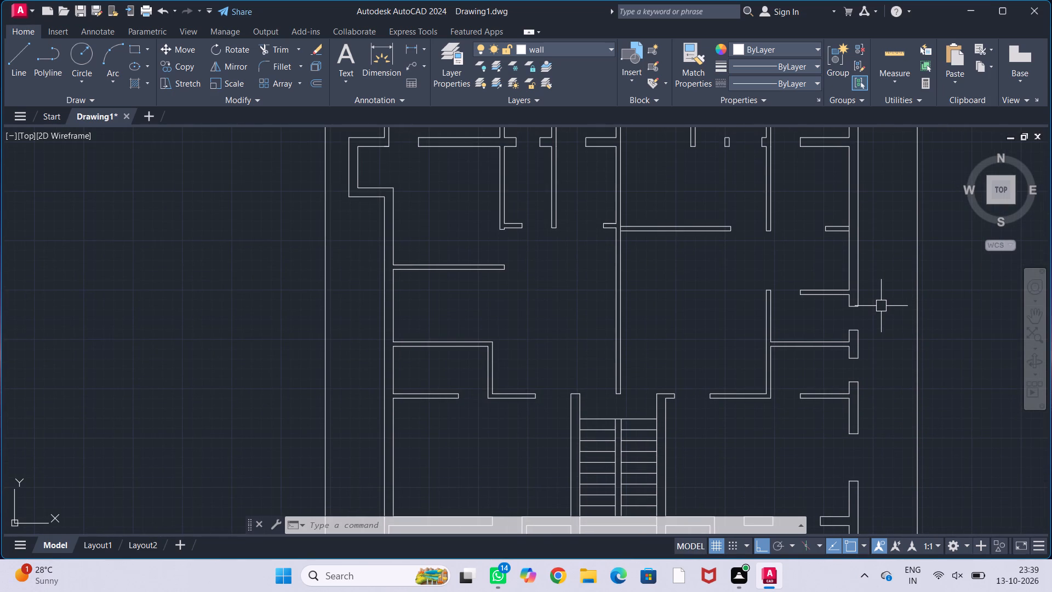
scroll(848, 230, "up", 3)
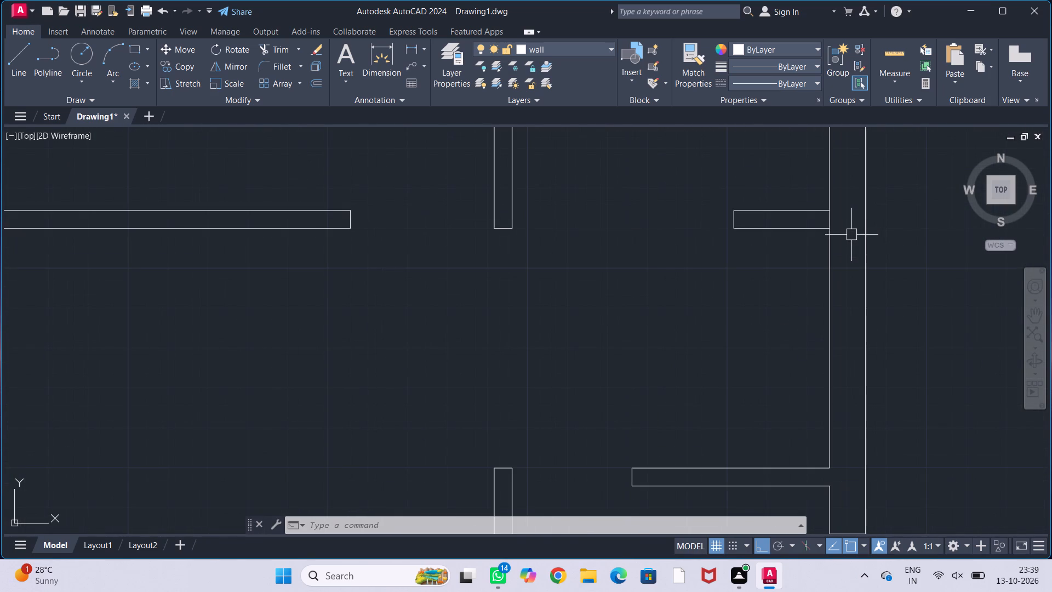
type("tr")
key("Return")
scroll(827, 227, "up", 1)
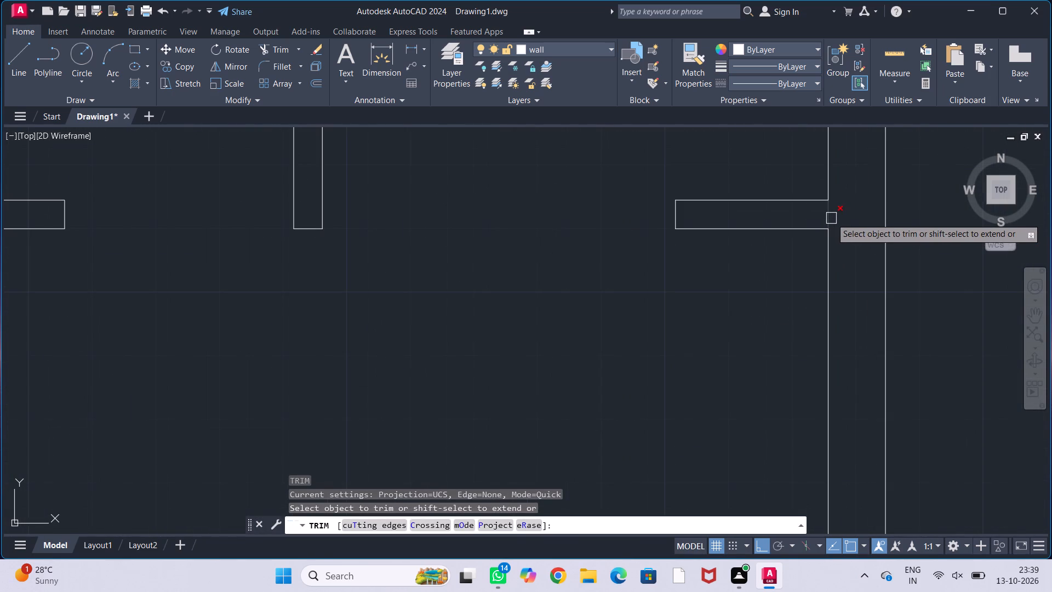
left_click(831, 218)
key("Escape")
key("Escape")
key("Escape")
key("Escape")
Draw a line across the east wall at the midpoint of its inner face between the two northern stub walls.
scroll(932, 254, "down", 2)
middle_click_drag(944, 295, 883, 280)
scroll(882, 264, "down", 2)
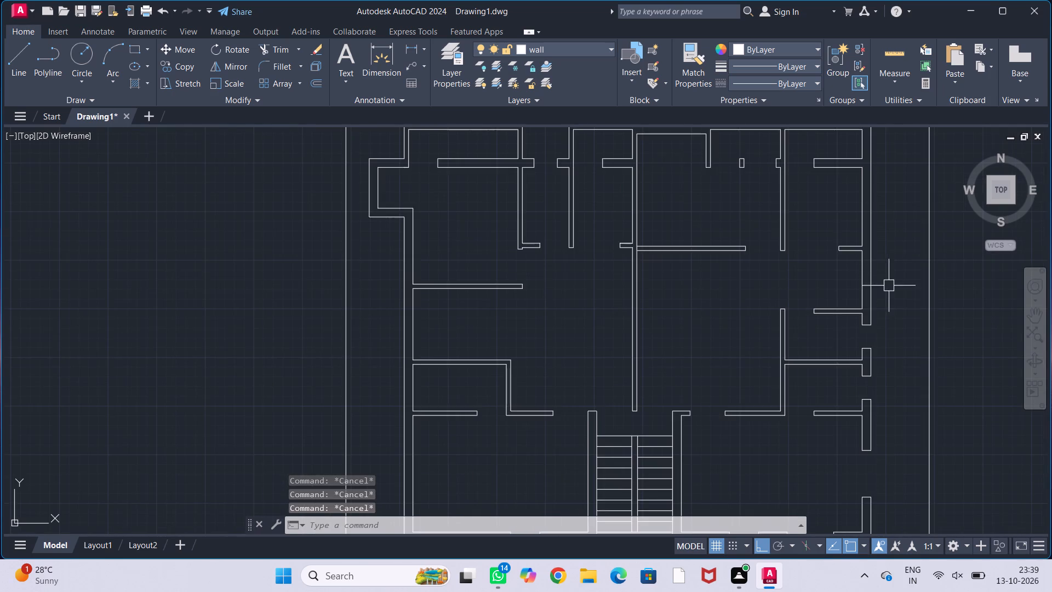
middle_click_drag(889, 286, 885, 253)
middle_click_drag(897, 277, 882, 254)
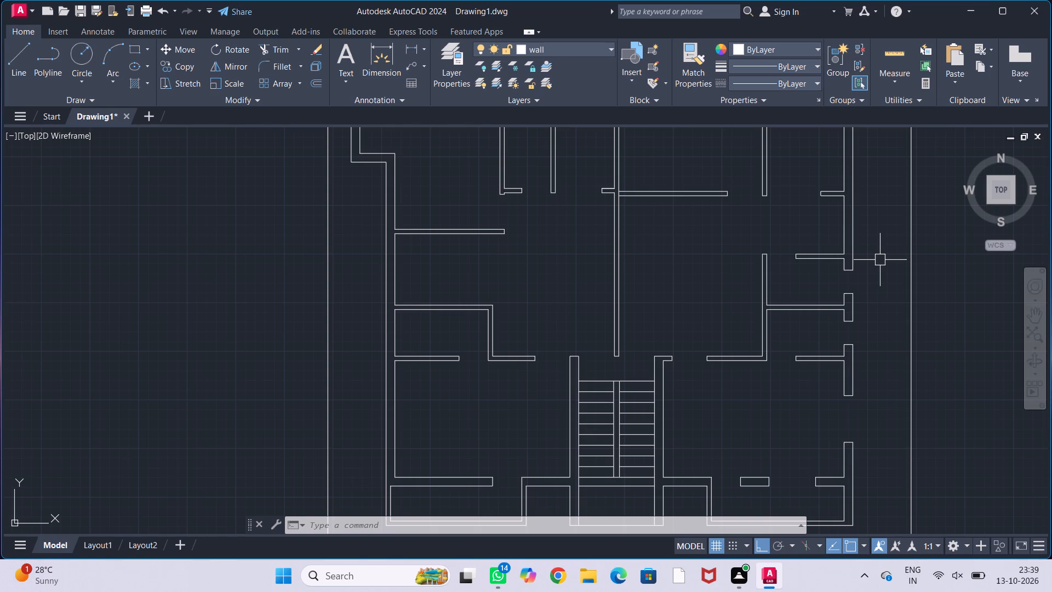
middle_click_drag(877, 243, 860, 269)
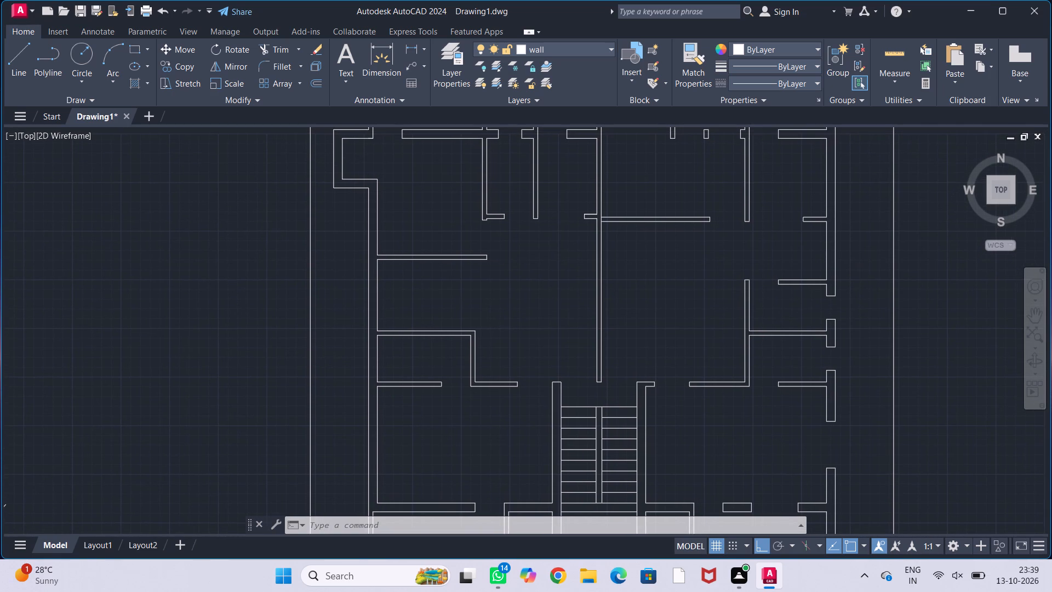
scroll(831, 252, "up", 1)
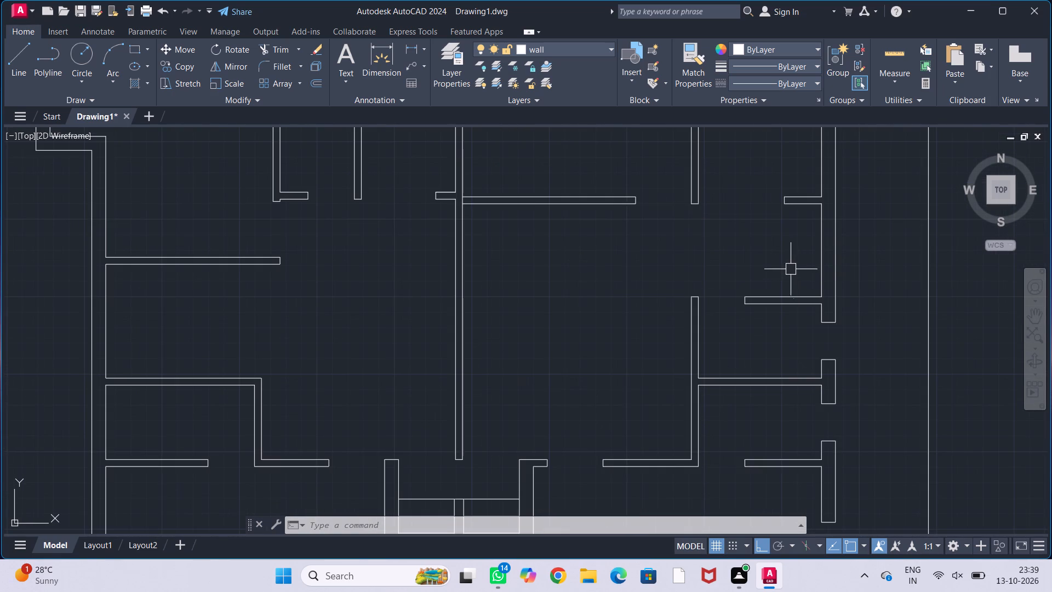
key("l")
key("Return")
left_click(823, 254)
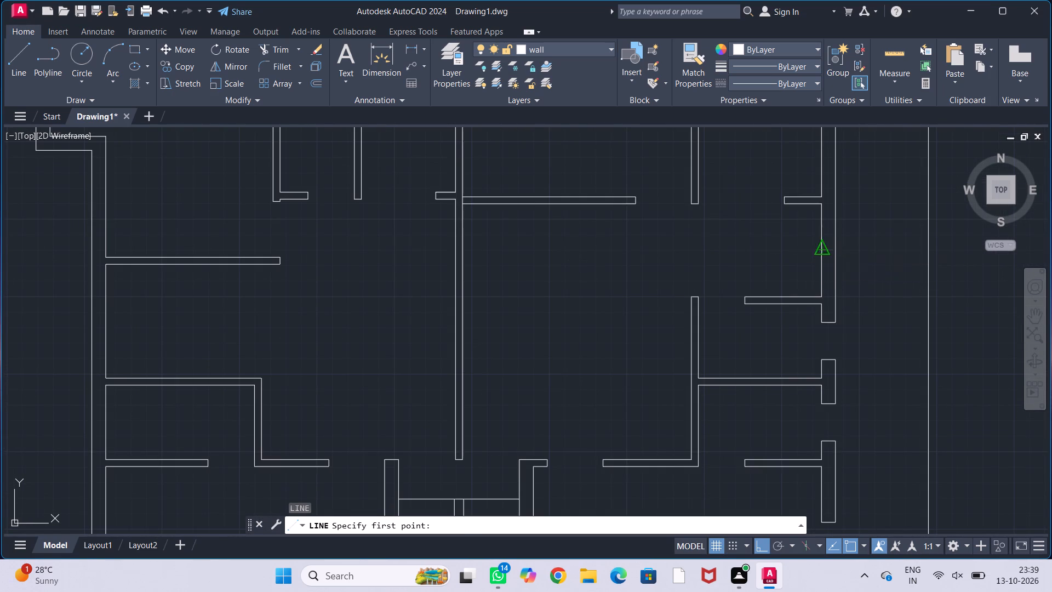
left_click(838, 253)
key("Escape")
key("Escape")
key("Escape")
key("Escape")
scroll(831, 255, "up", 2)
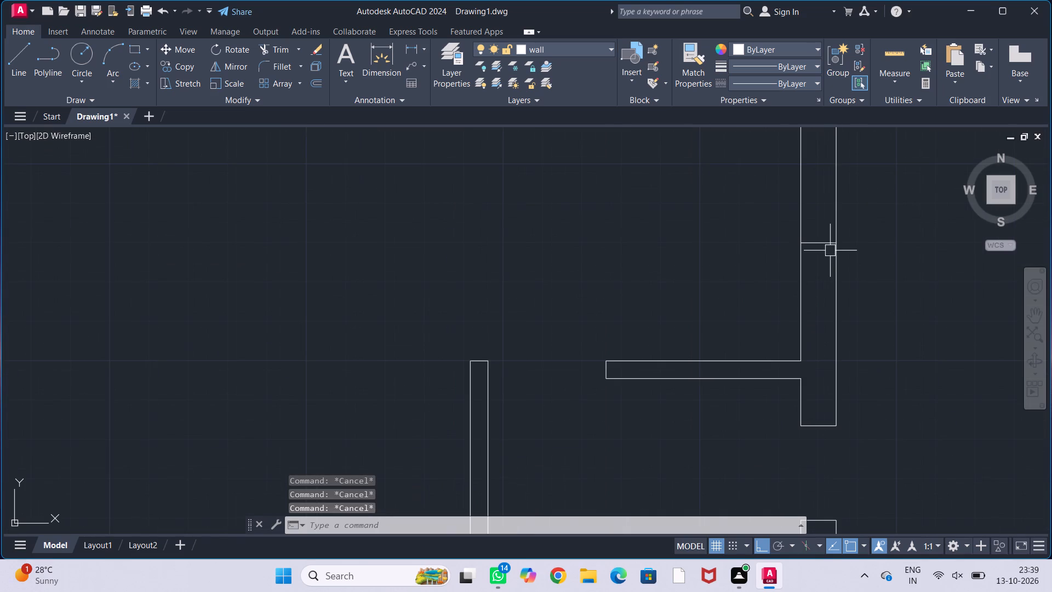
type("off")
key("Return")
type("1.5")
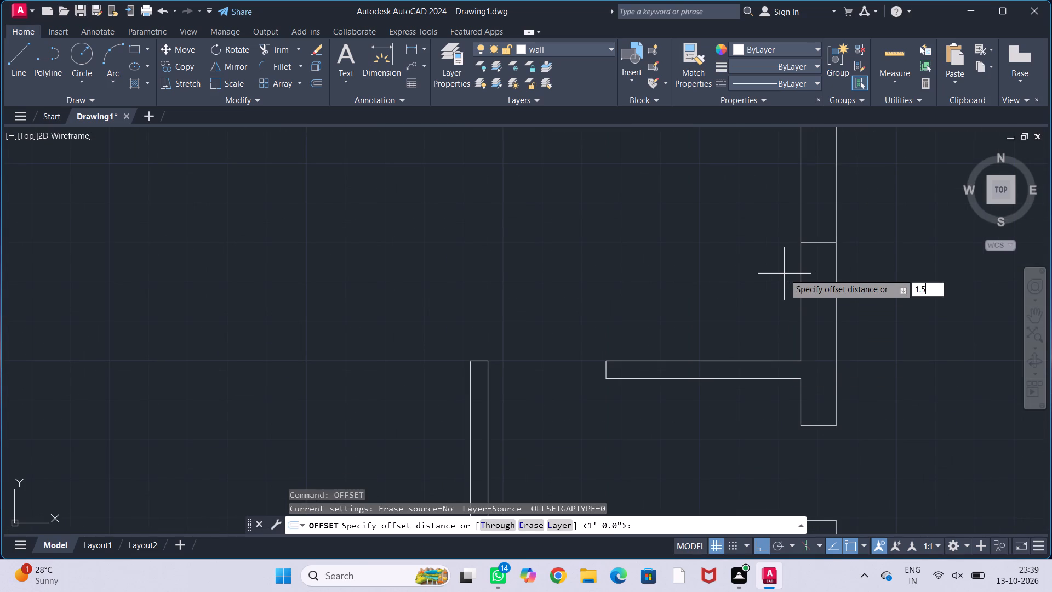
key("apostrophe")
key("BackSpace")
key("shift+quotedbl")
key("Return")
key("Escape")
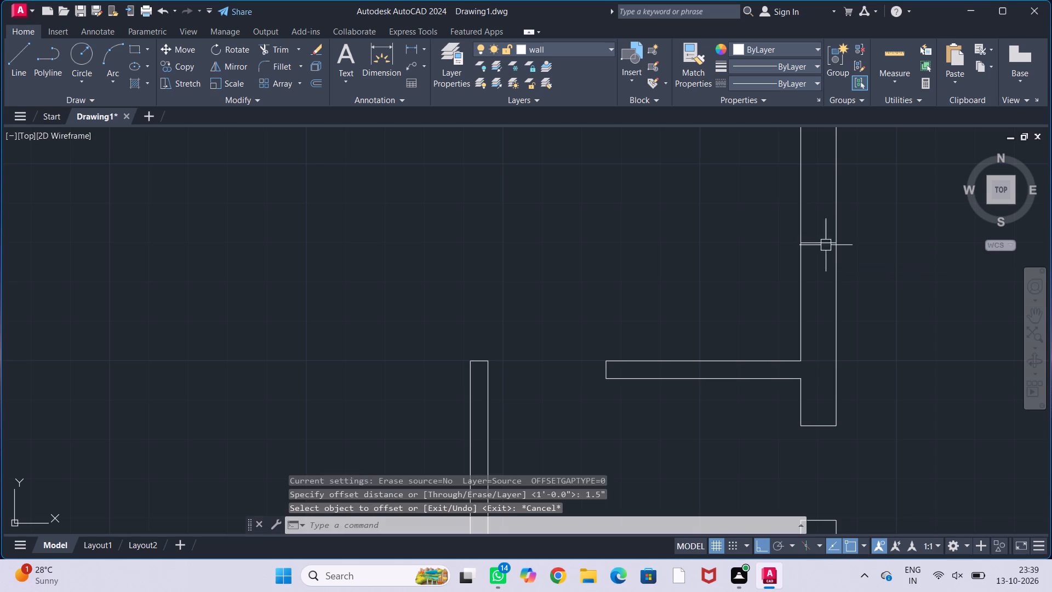
Offset the midpoint line between the two northern stub walls 1.5' to both sides along the east wall.
key("Escape")
key("Escape")
key("Escape")
type("off")
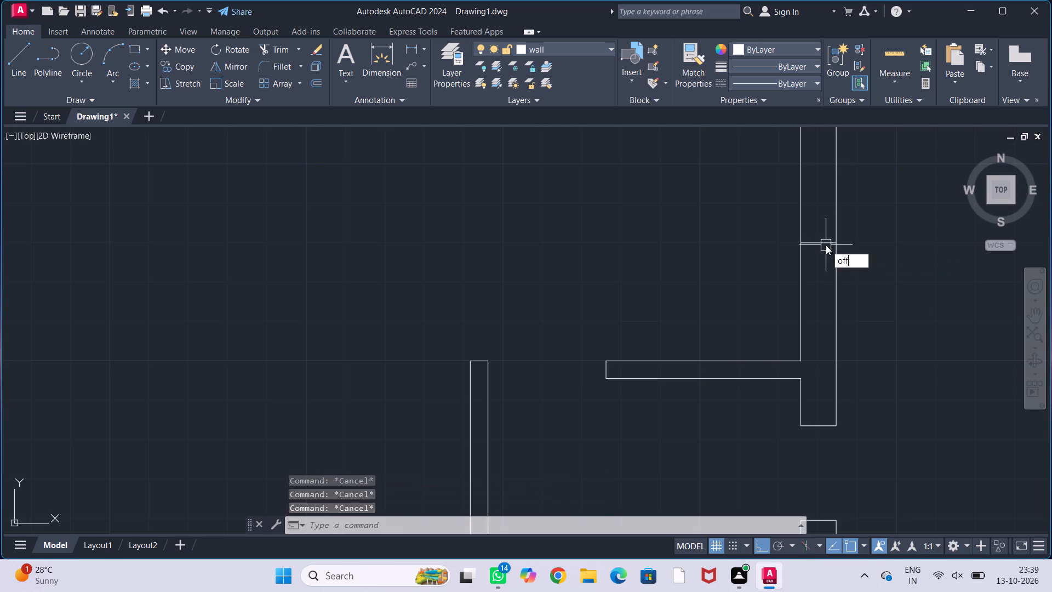
key("Return")
type("1.5'")
key("Return")
left_click(826, 245)
left_click(830, 195)
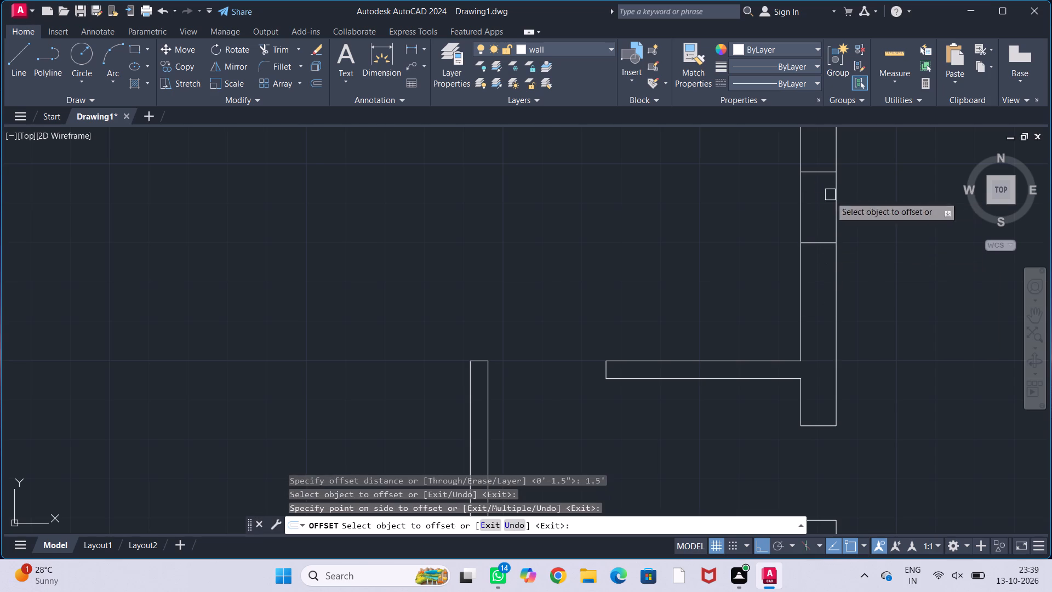
left_click(824, 243)
left_click(818, 283)
key("Escape")
key("Escape")
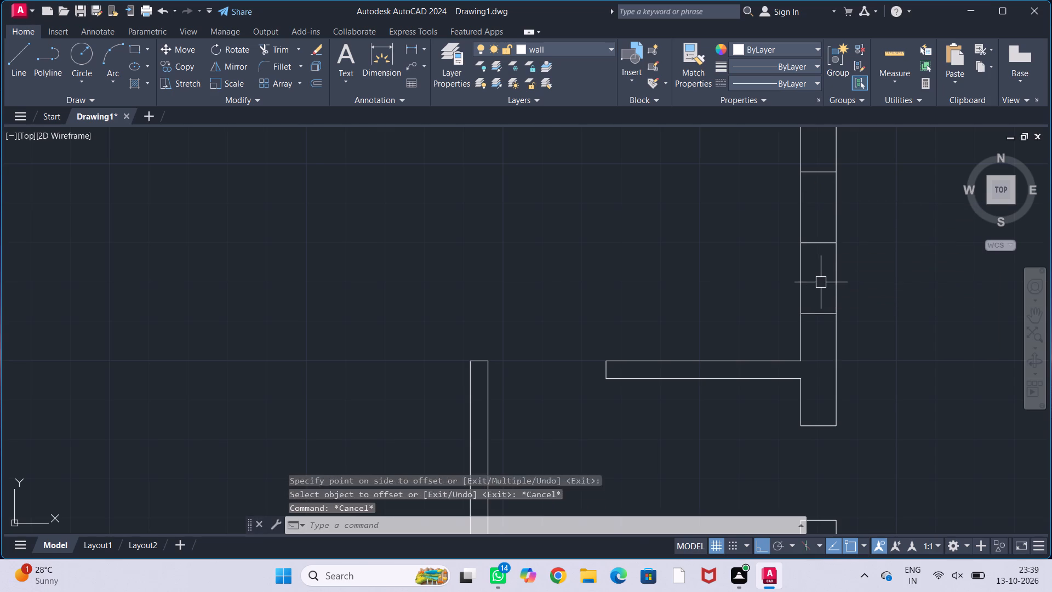
key("Escape")
key("Escape")
Trim the east wall between the 1.5' offset lines and remove the middle line to leave a 3' opening.
type("tr")
key("Return")
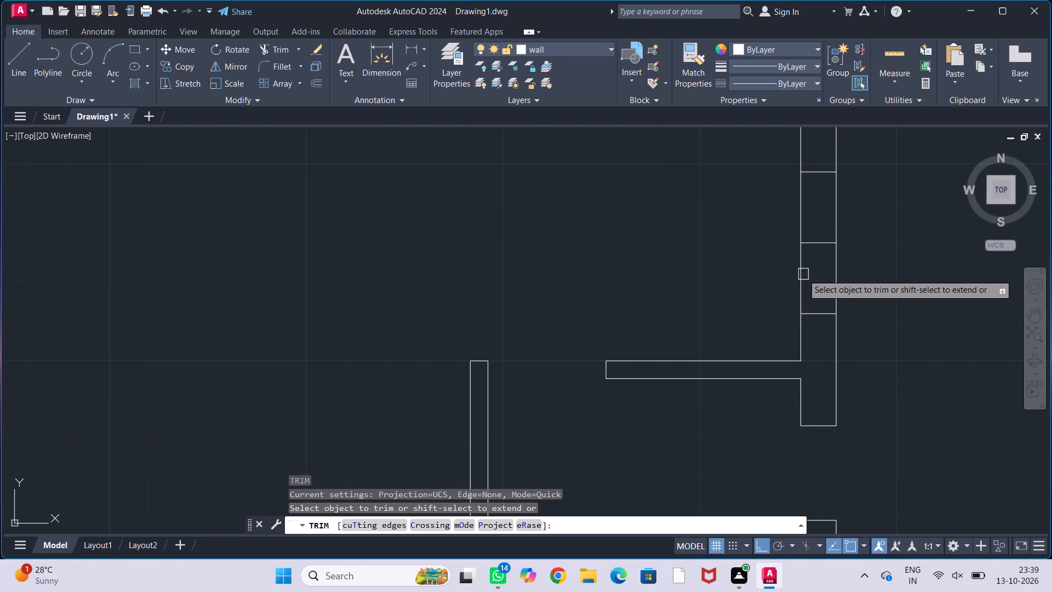
left_click_drag(775, 276, 896, 278)
left_click_drag(755, 217, 901, 201)
left_click(833, 245)
key("Escape")
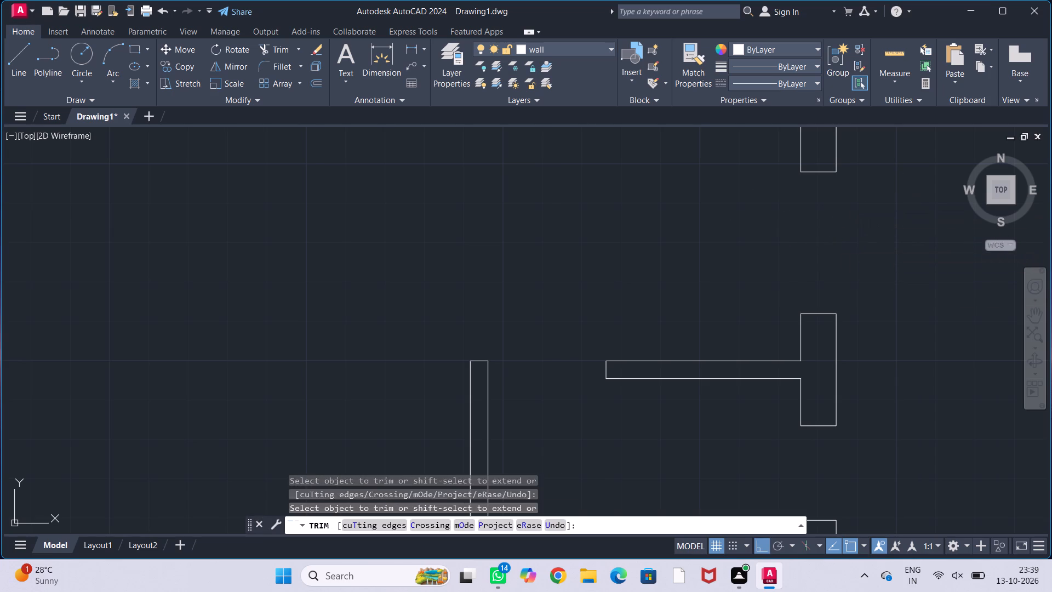
key("Escape")
key("Escape")
key("Escape")
Draw a line across the northeast room's east wall at the midpoint of its inner face.
scroll(838, 251, "down", 3)
middle_click_drag(855, 253, 826, 325)
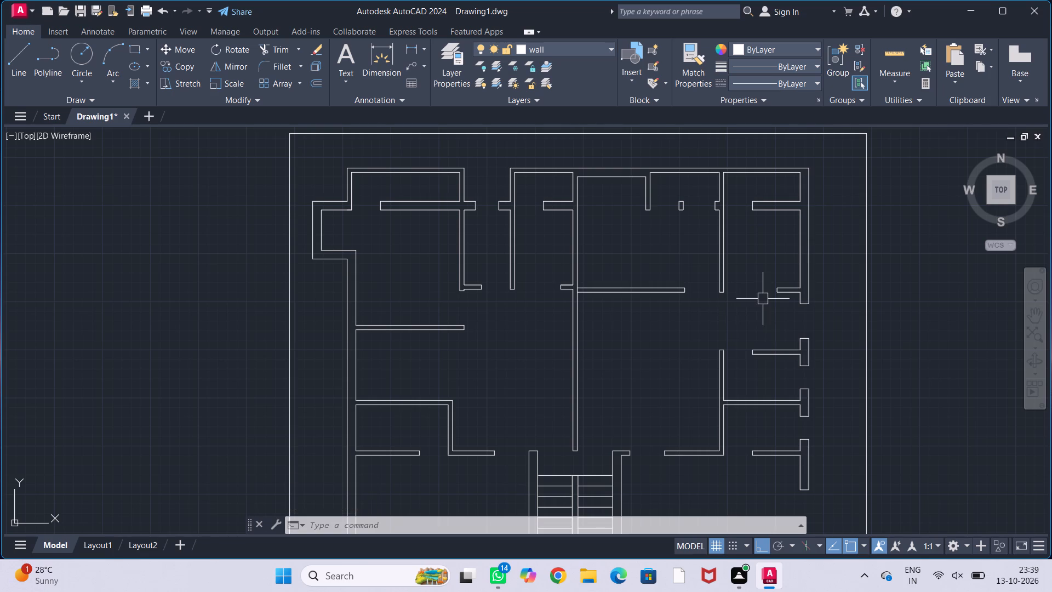
middle_click_drag(764, 298, 759, 332)
middle_click_drag(764, 299, 733, 311)
scroll(751, 290, "up", 1)
middle_click_drag(754, 299, 740, 295)
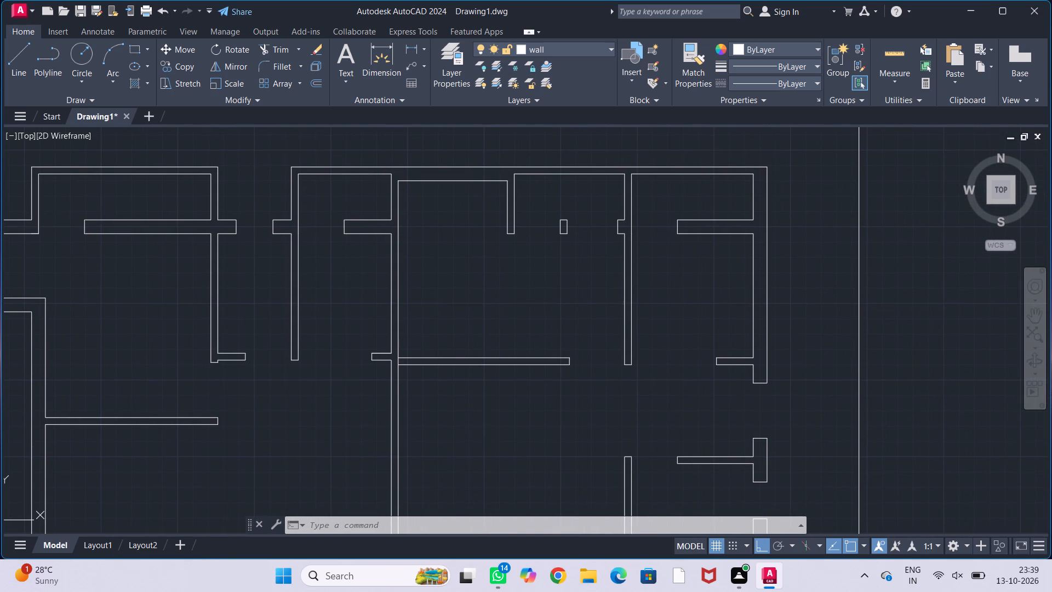
key("l")
key("Return")
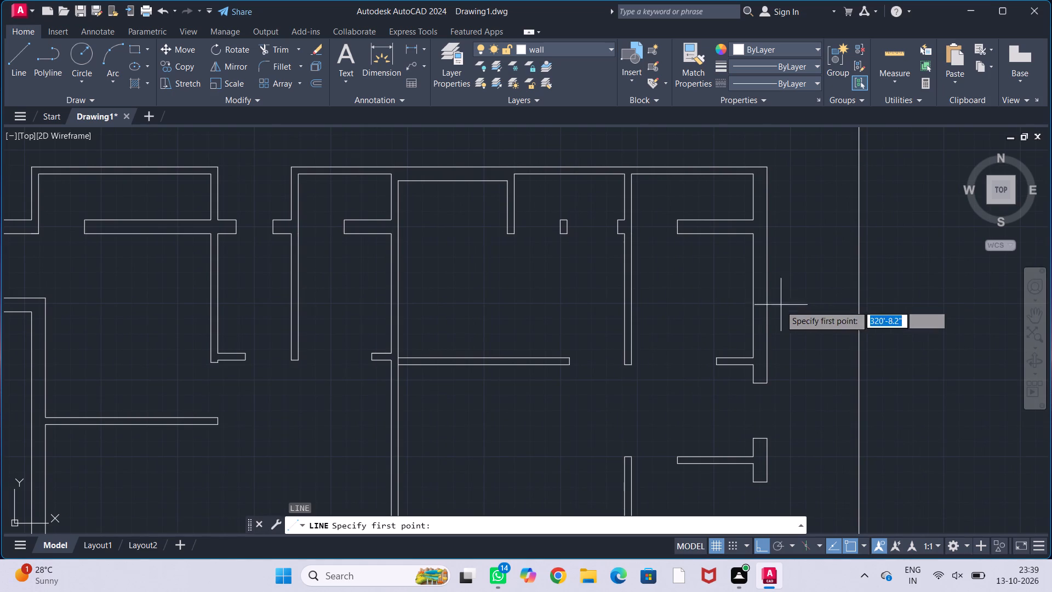
scroll(758, 313, "up", 1)
left_click(747, 288)
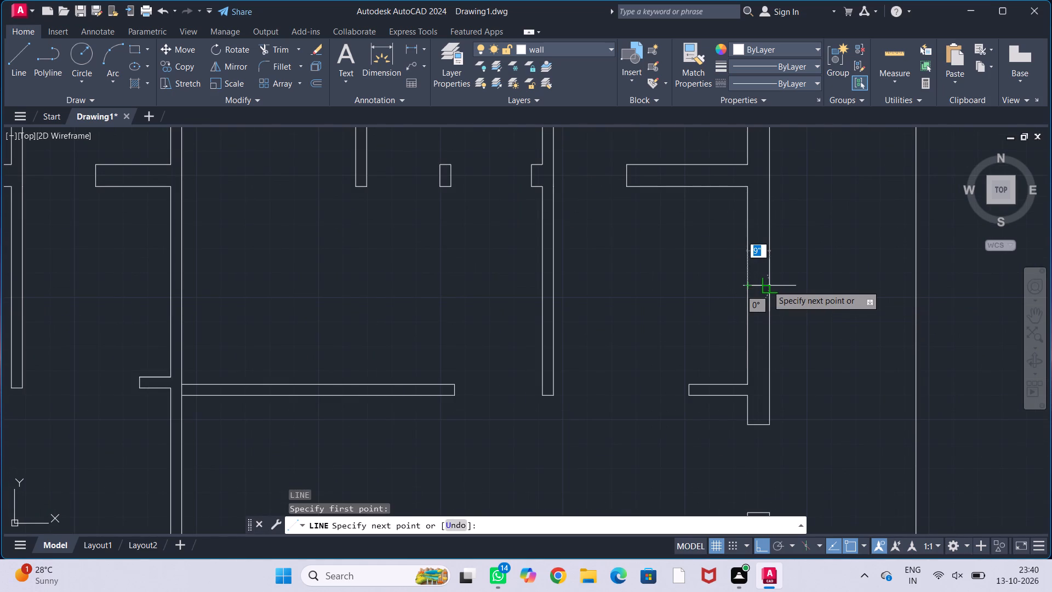
left_click(769, 285)
key("Escape")
key("Escape")
key("Escape")
key("Escape")
Offset the northeast room's midpoint line 2' to both sides along the east wall.
type("off")
key("Return")
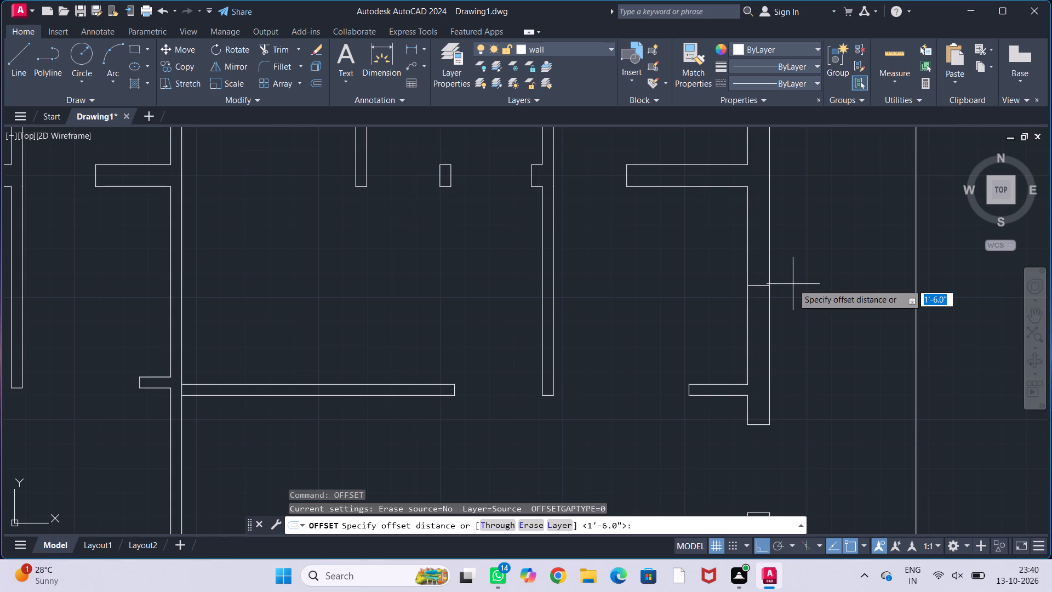
type("2'")
key("Return")
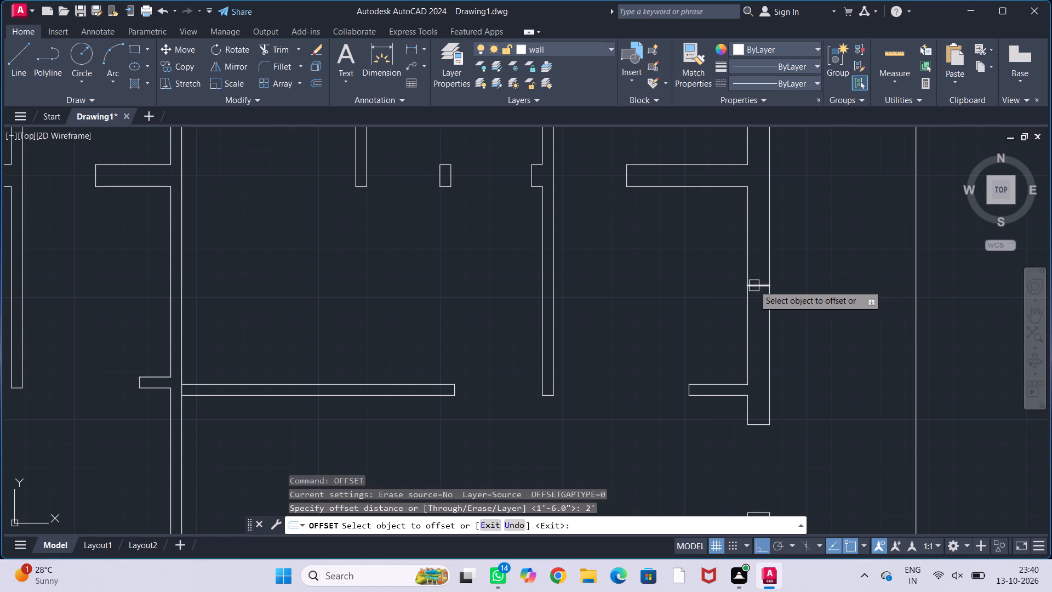
left_click(758, 285)
left_click(761, 258)
left_click(762, 285)
left_click(760, 319)
key("Escape")
key("Escape")
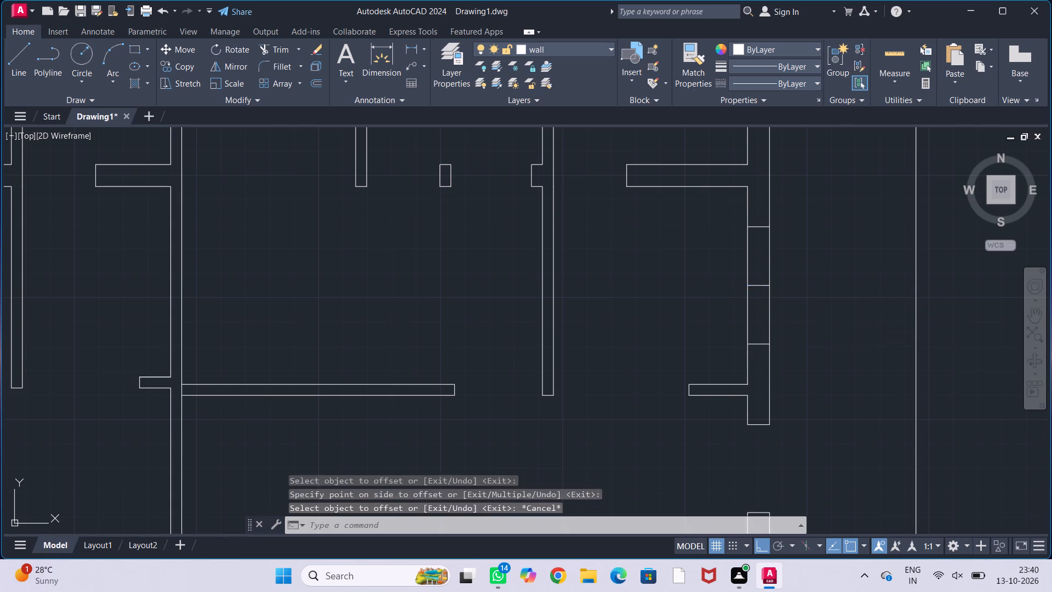
key("Escape")
key("Escape")
key("Escape")
Trim the northeast room's east wall between the offset lines and remove the middle line to leave a 4' opening.
key("t")
key("r")
key("Return")
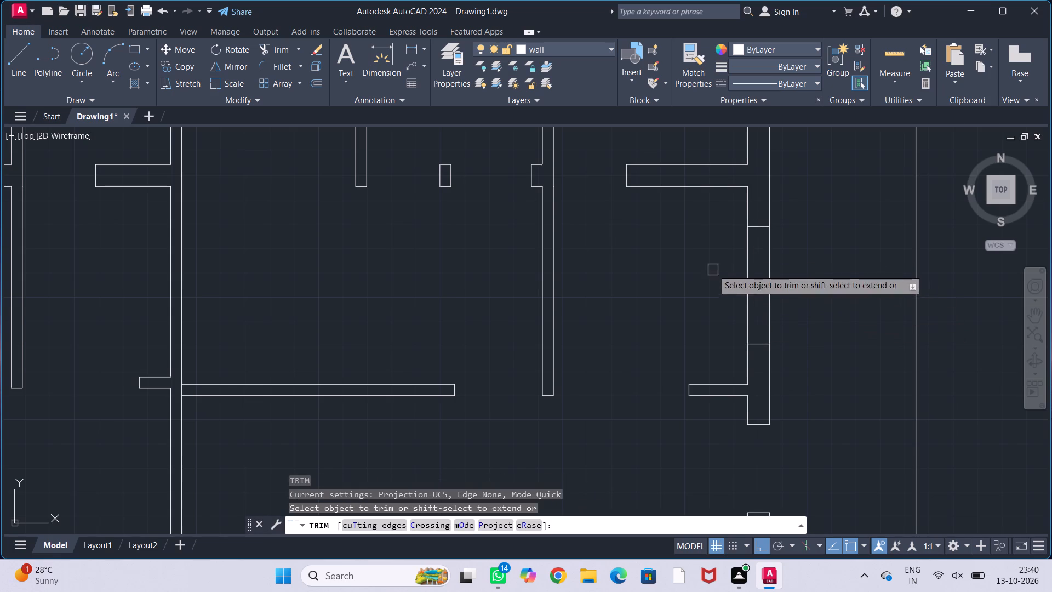
left_click_drag(713, 267, 810, 254)
left_click_drag(710, 321, 792, 319)
left_click(753, 287)
key("Escape")
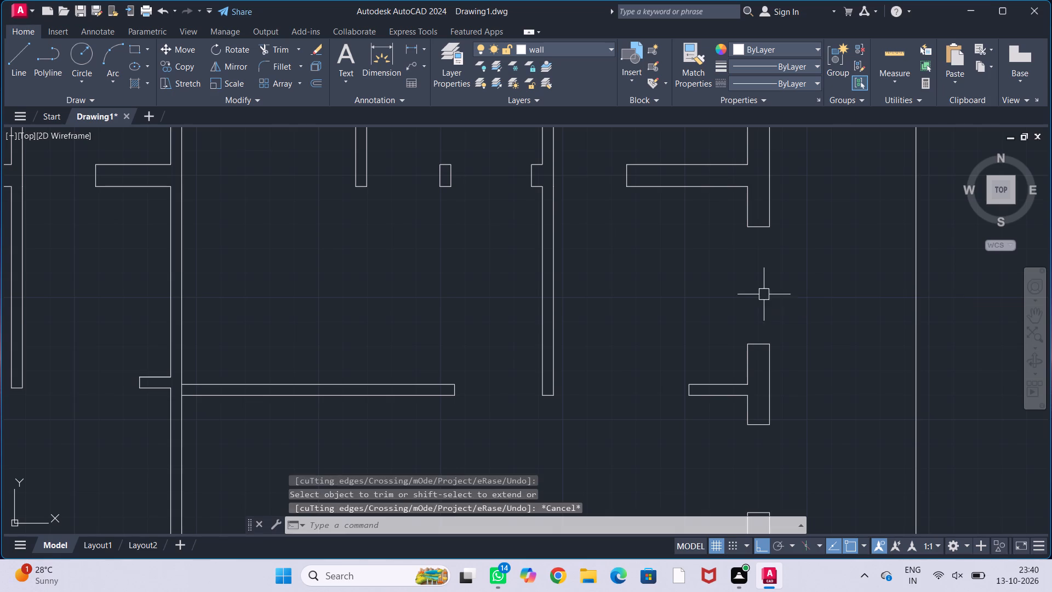
key("Escape")
key("Escape")
key("Escape")
Examine the floor plan from the new east wall openings down to the southern rooms and staircase.
scroll(765, 295, "down", 1)
middle_click_drag(772, 292, 813, 318)
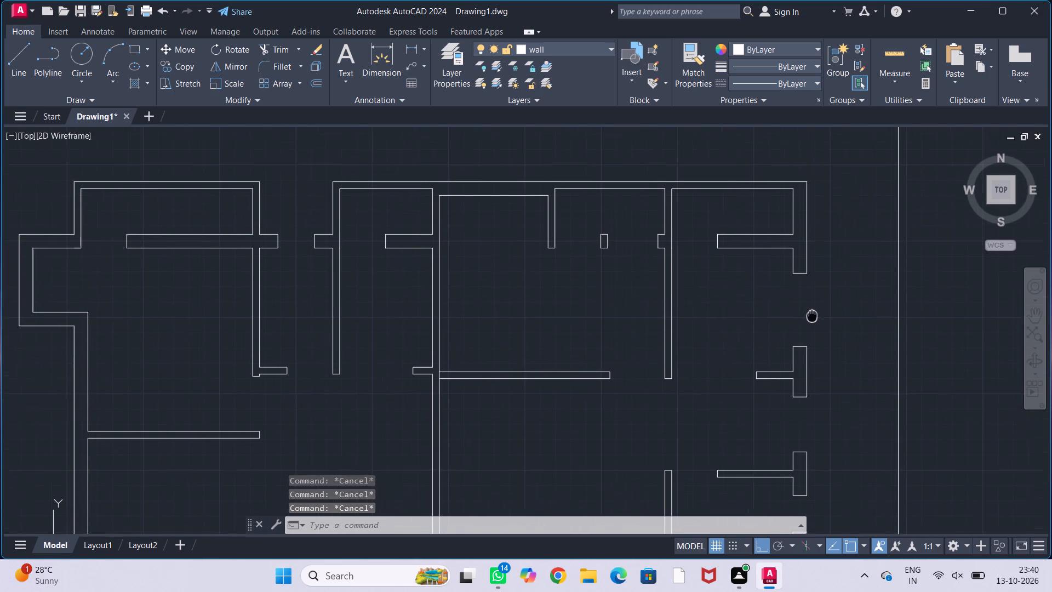
middle_click_drag(813, 318, 814, 321)
middle_click_drag(831, 298, 860, 291)
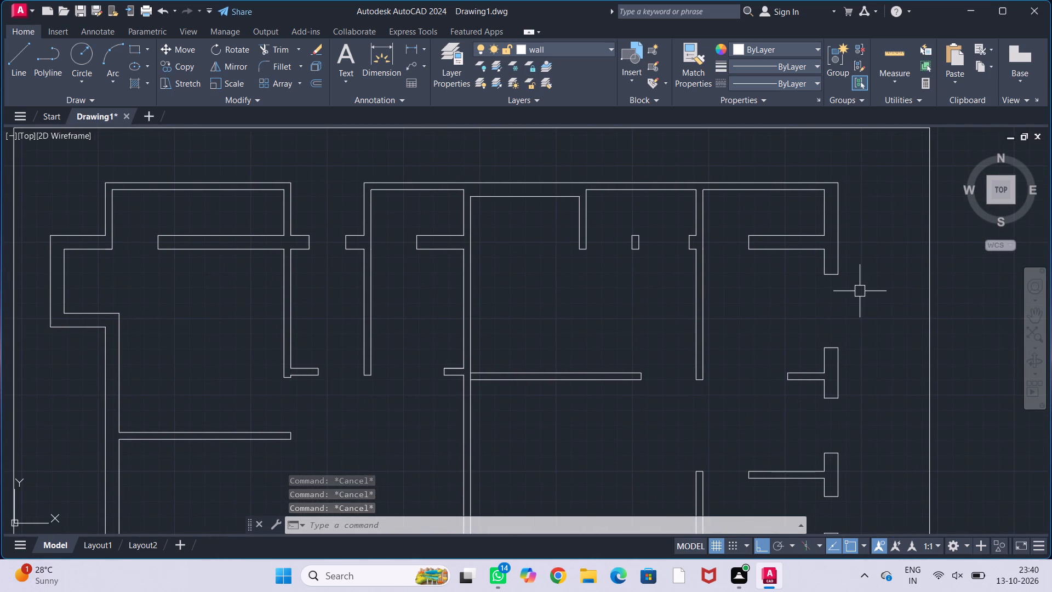
middle_click_drag(860, 291, 873, 259)
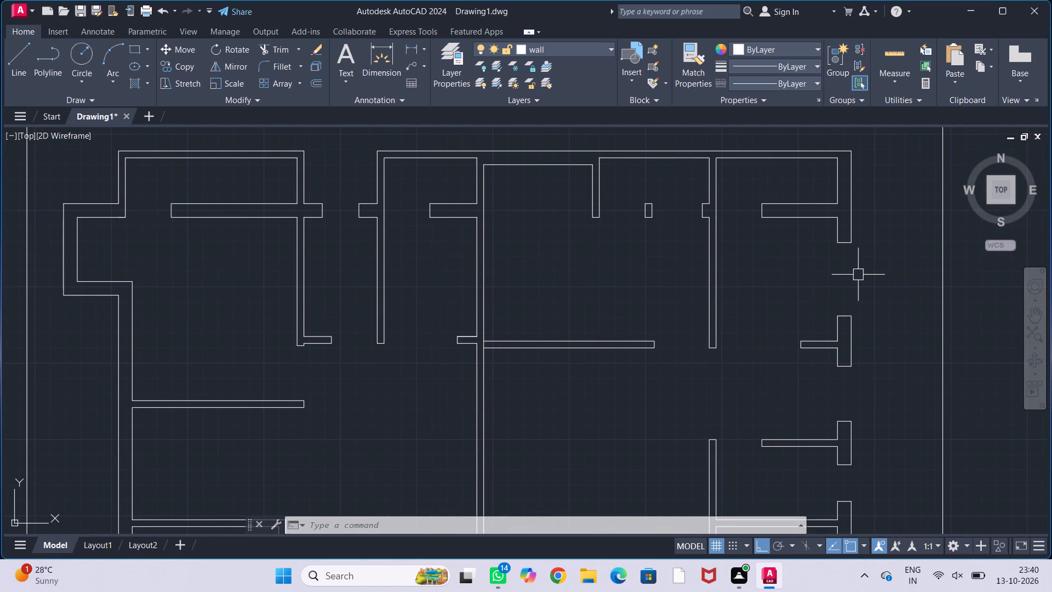
middle_click_drag(796, 298, 791, 284)
scroll(796, 298, "down", 1)
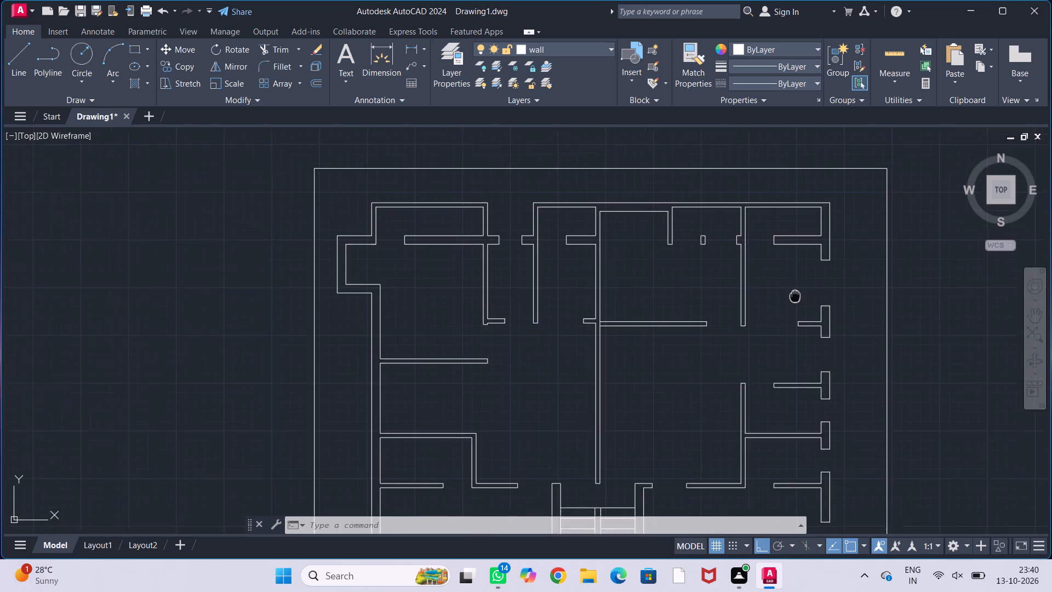
middle_click_drag(791, 284, 787, 270)
middle_click_drag(777, 272, 783, 198)
scroll(780, 282, "down", 1)
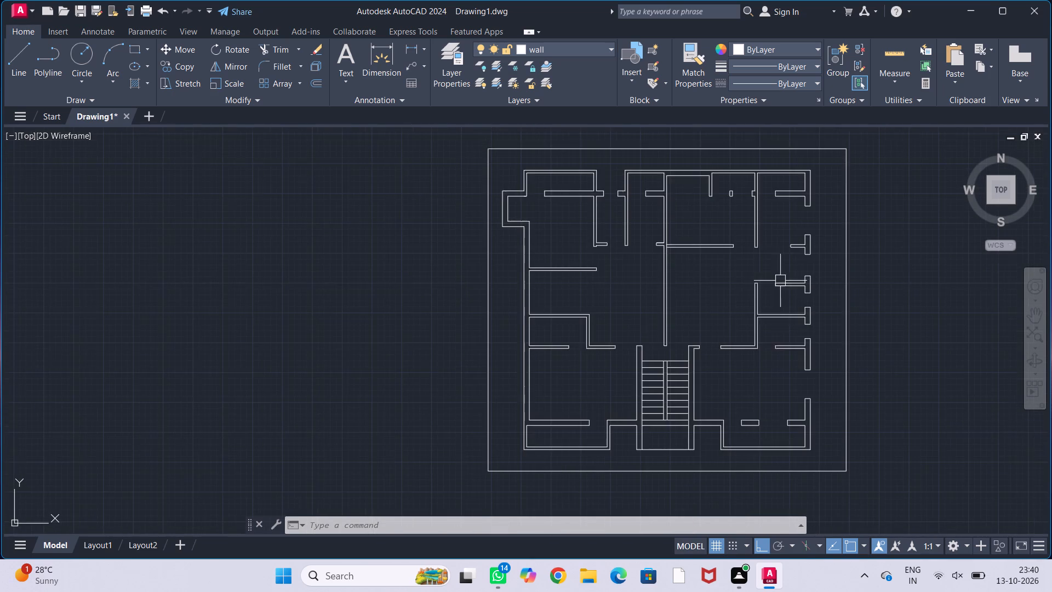
middle_click_drag(776, 327, 773, 241)
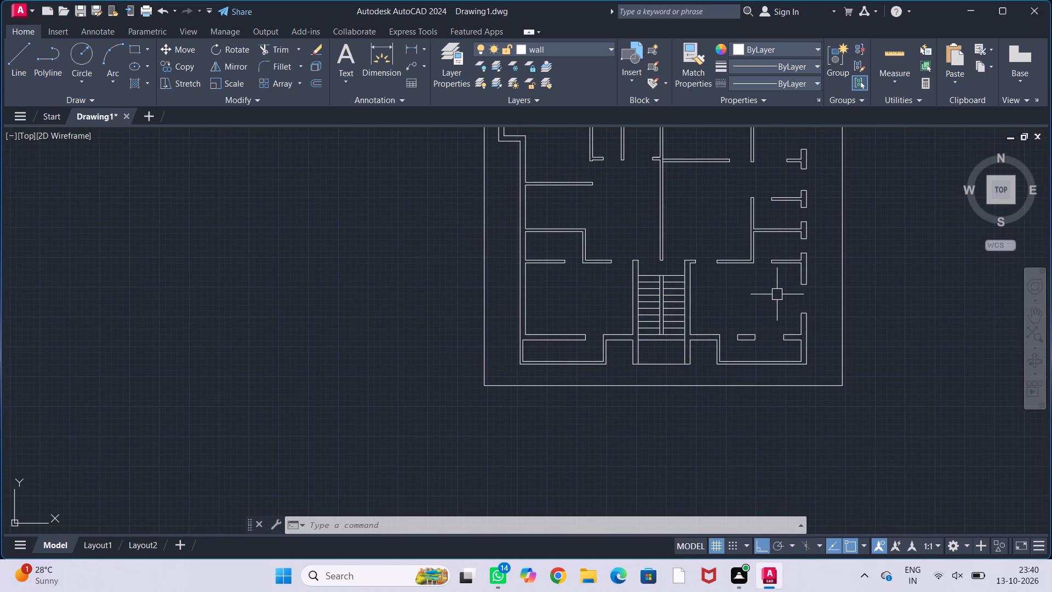
Draw a line across the southwest room's south wall segment at the midpoint of its inner face.
middle_click_drag(574, 314, 637, 318)
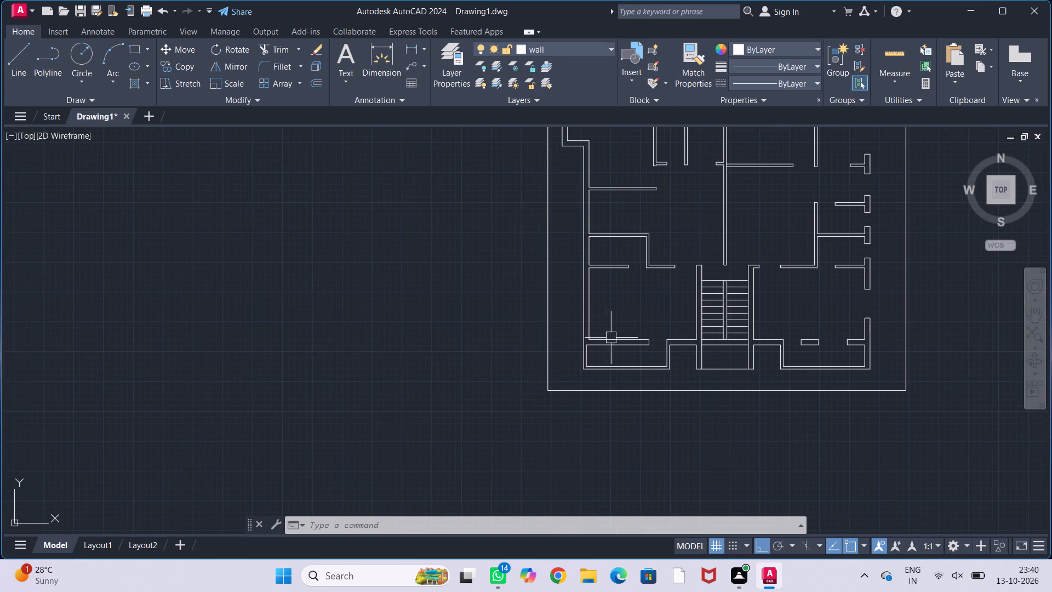
scroll(658, 351, "up", 2)
middle_click_drag(630, 348, 642, 346)
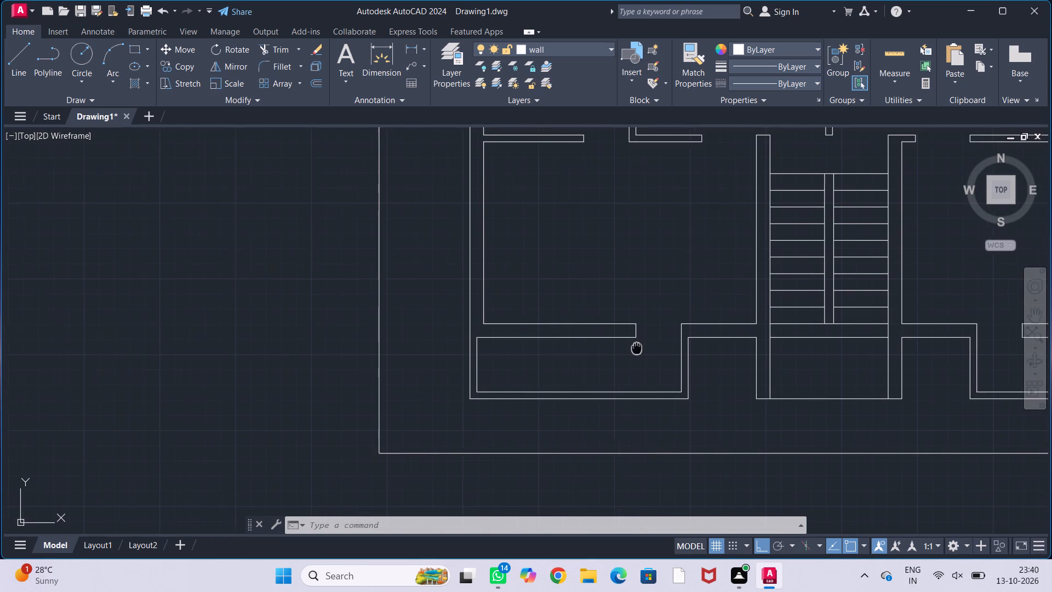
middle_click_drag(642, 346, 655, 344)
key("l")
key("Return")
scroll(595, 323, "up", 1)
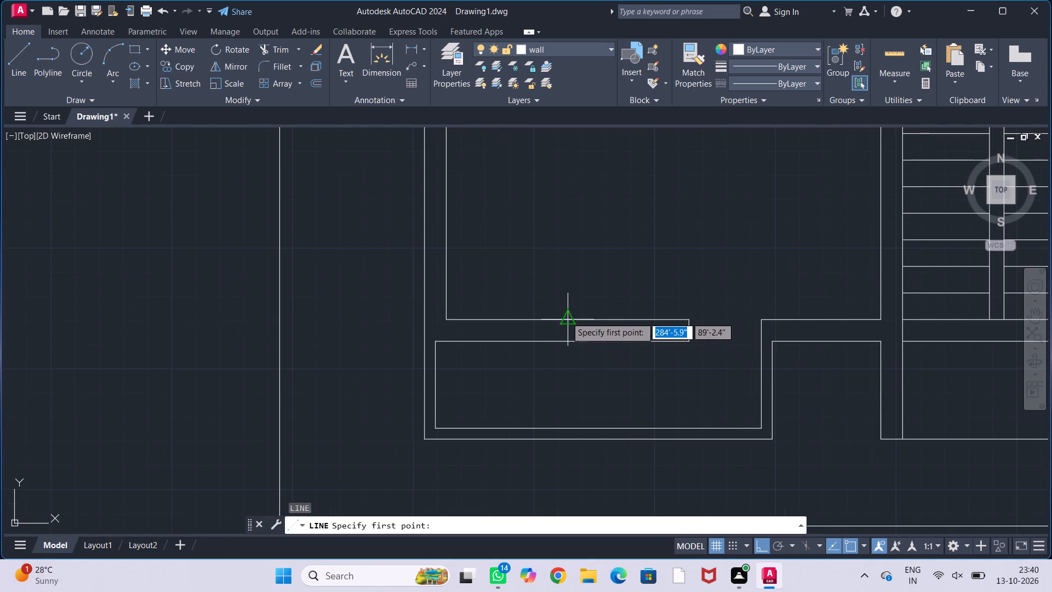
left_click(566, 316)
left_click(566, 339)
key("Escape")
key("Escape")
key("Escape")
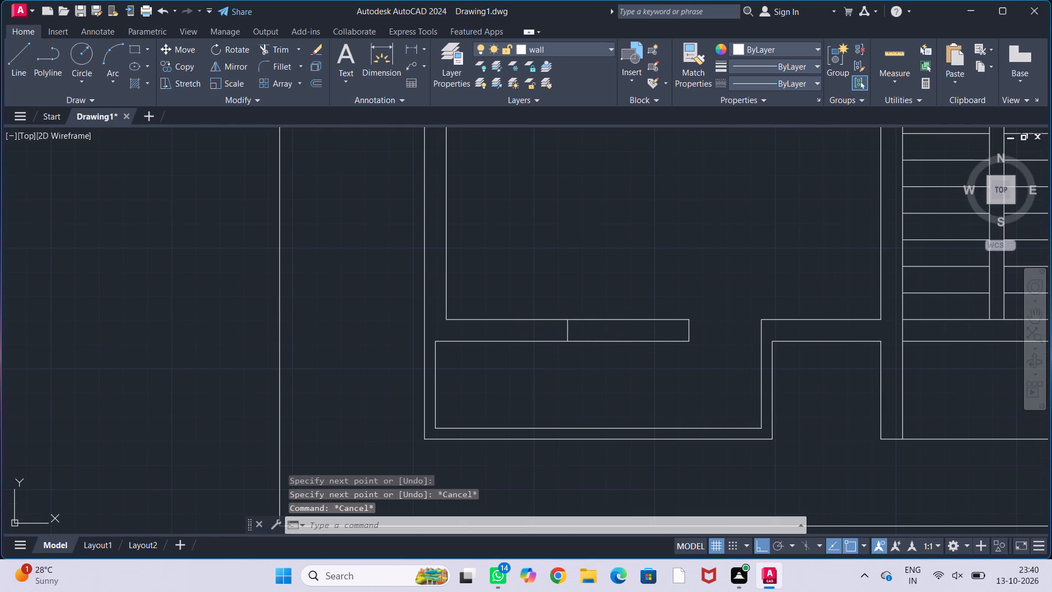
key("Escape")
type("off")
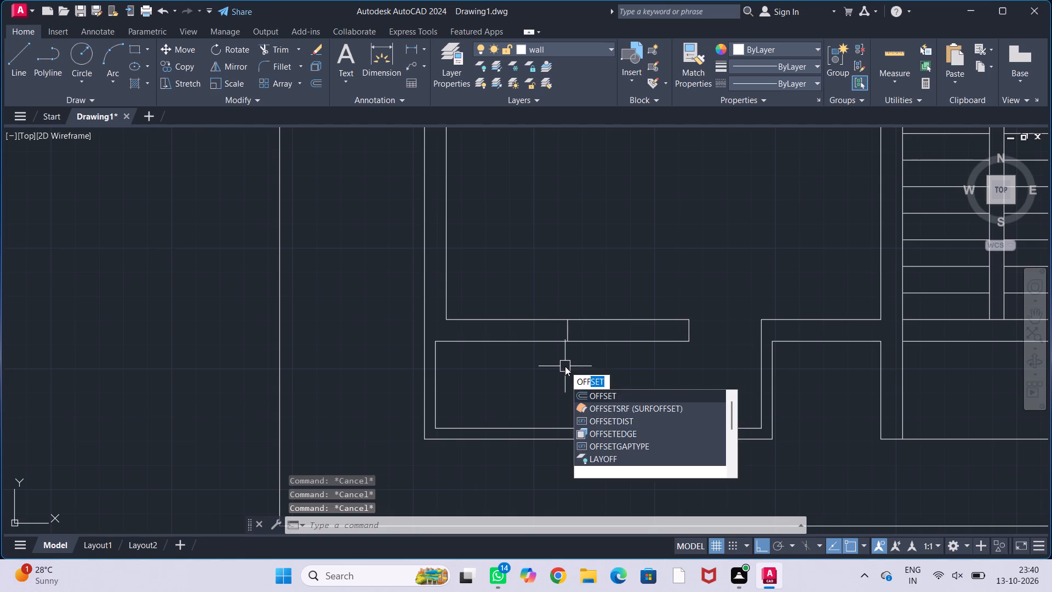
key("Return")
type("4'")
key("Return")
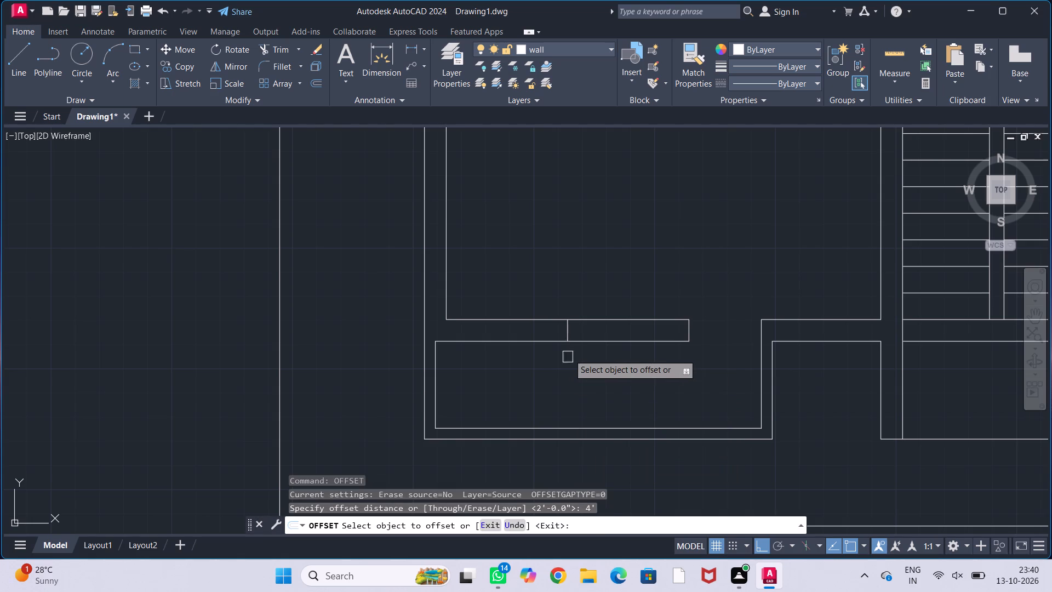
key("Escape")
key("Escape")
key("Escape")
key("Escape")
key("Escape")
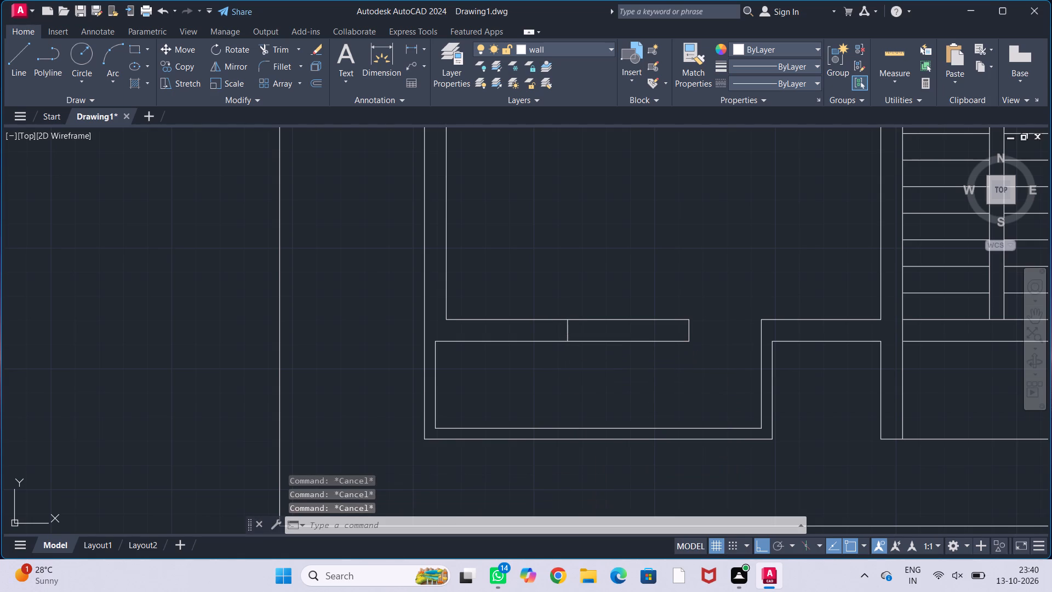
Offset the southwest room's midpoint line 2' to both sides along the south wall.
type("off")
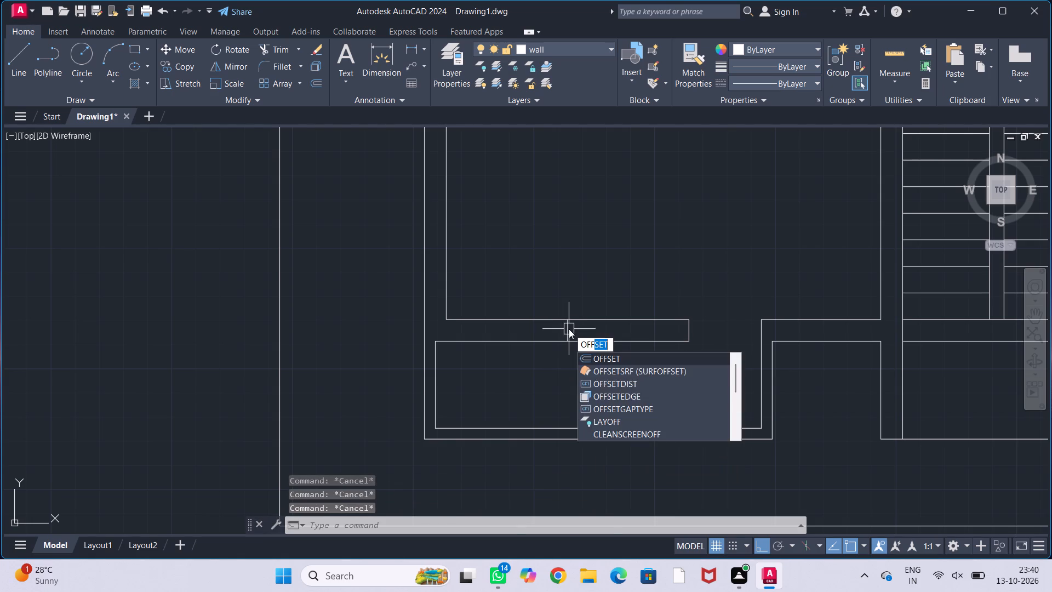
key("Return")
type("2'")
key("Return")
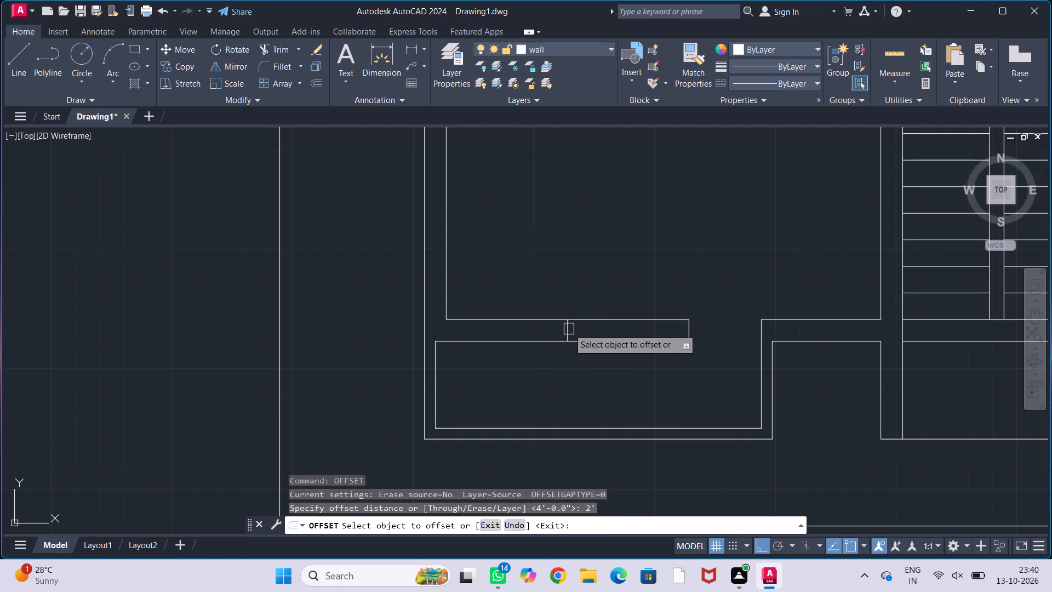
left_click(569, 329)
left_click(603, 331)
left_click(570, 331)
left_click(530, 333)
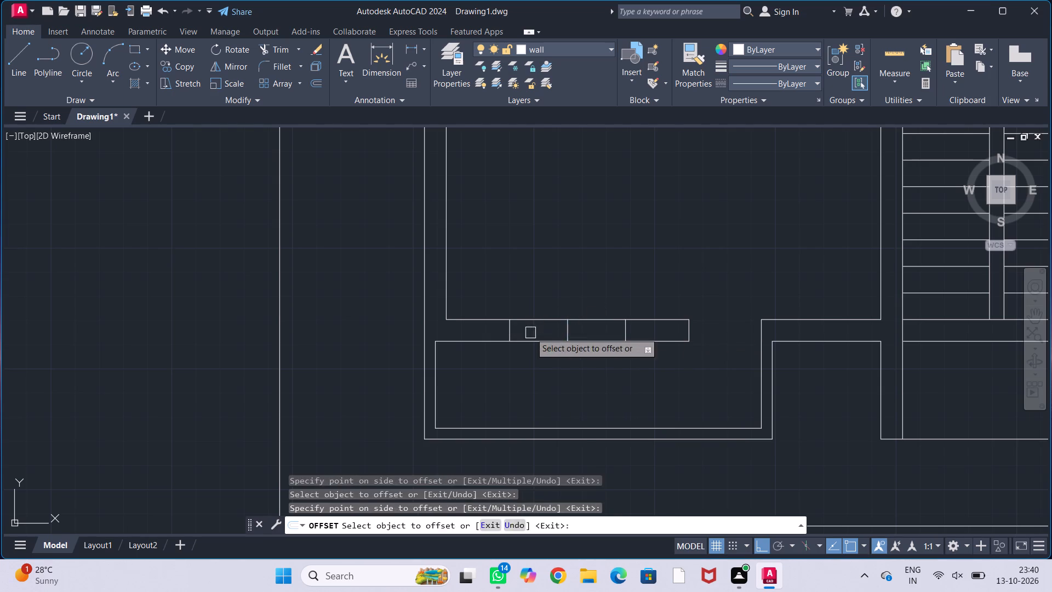
key("Escape")
key("Escape")
key("Escape")
key("Escape")
Trim the southwest room's south wall between the offset lines and remove the middle line to leave a 4' opening.
type("tr")
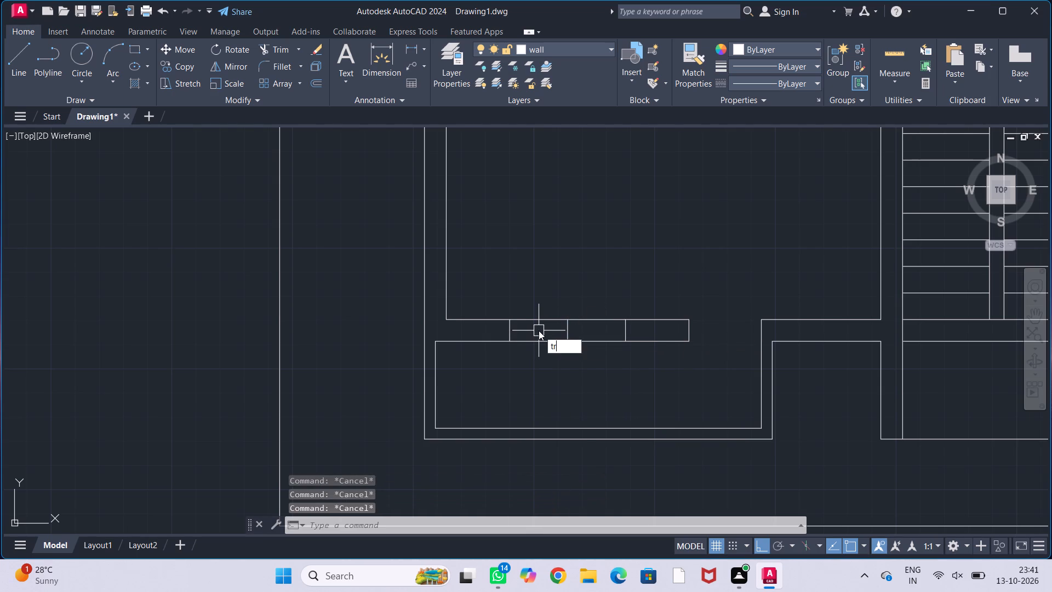
key("Return")
left_click_drag(540, 297, 547, 394)
left_click_drag(597, 300, 603, 379)
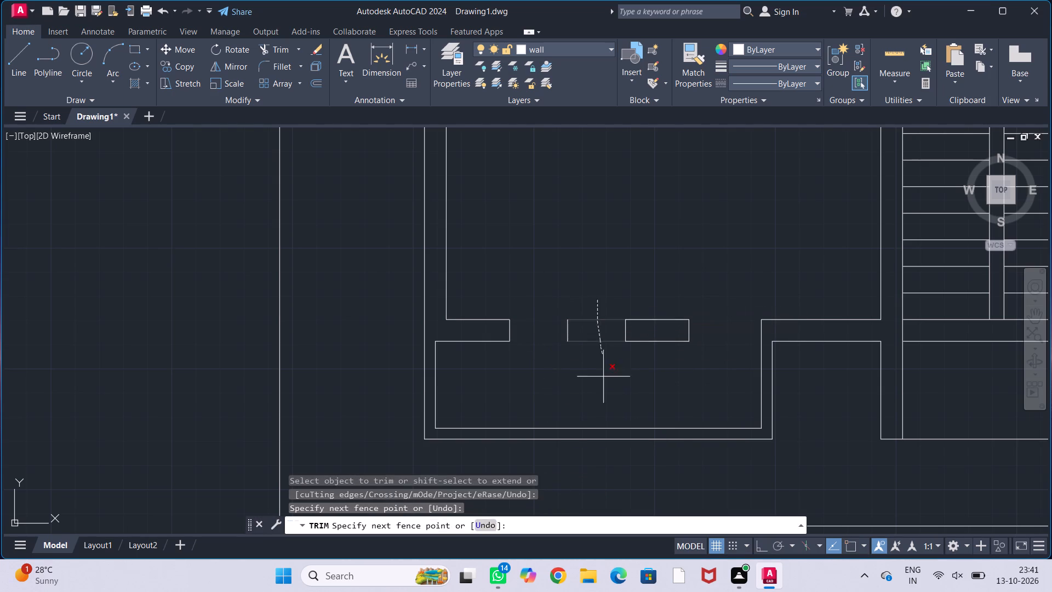
left_click_drag(603, 379, 604, 382)
left_click(568, 335)
key("Escape")
key("Escape")
key("Escape")
key("Escape")
key("Escape")
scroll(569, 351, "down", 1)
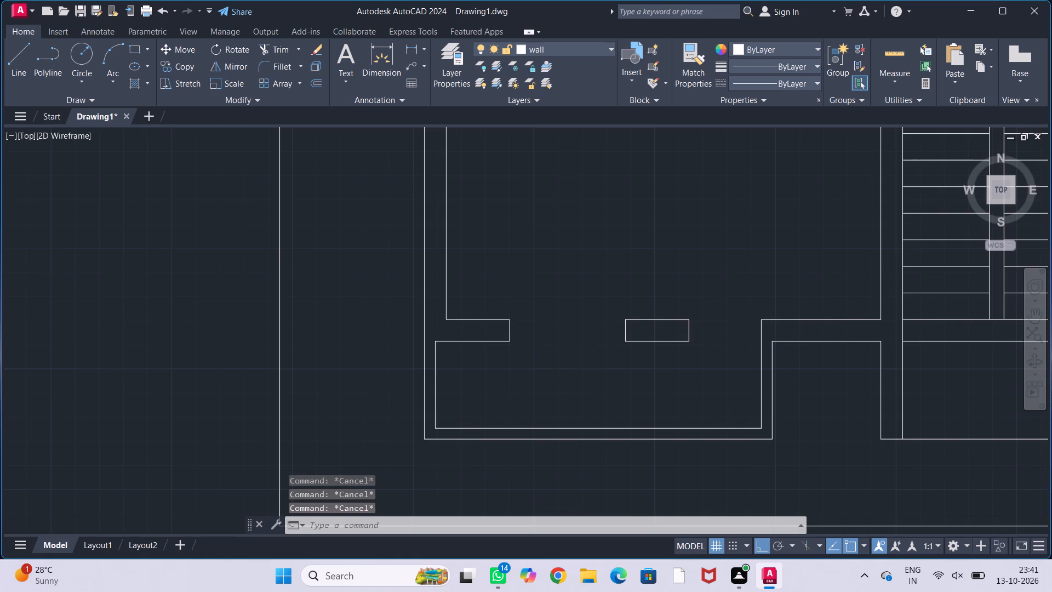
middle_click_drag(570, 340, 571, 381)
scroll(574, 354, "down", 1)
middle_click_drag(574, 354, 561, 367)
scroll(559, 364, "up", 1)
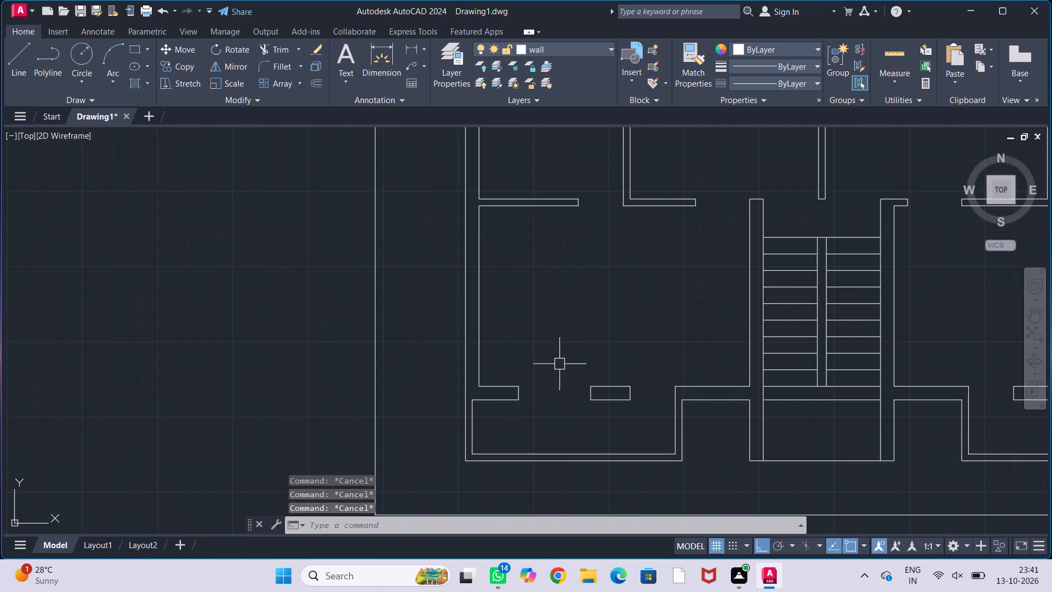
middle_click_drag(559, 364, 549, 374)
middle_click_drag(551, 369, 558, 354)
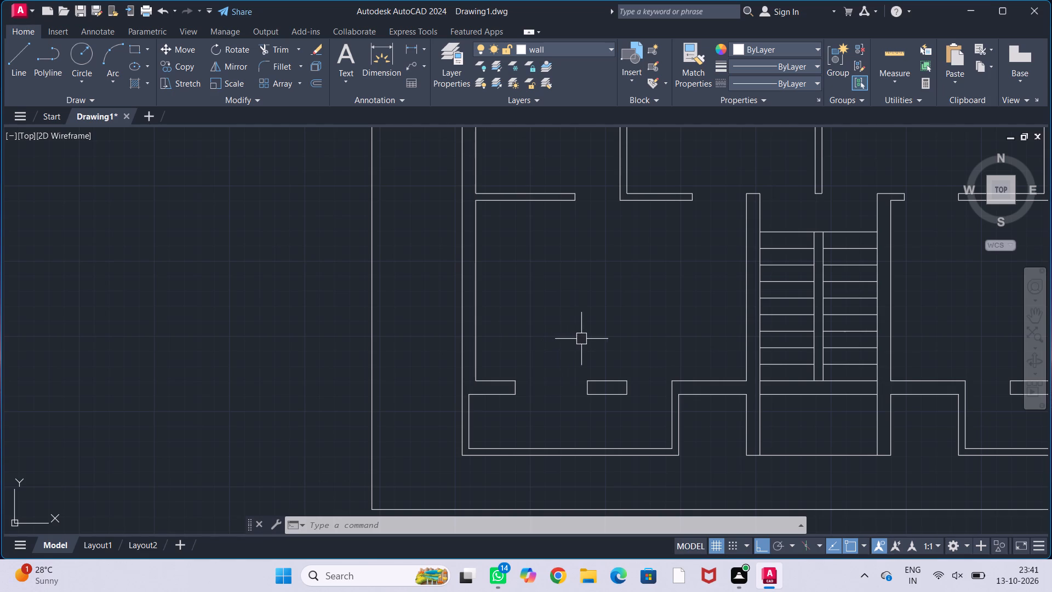
Examine the floor plan from the southwest room up to the north rooms and back to the west side.
middle_click_drag(582, 338, 583, 389)
middle_click_drag(611, 333, 589, 395)
scroll(604, 365, "down", 1)
middle_click_drag(604, 365, 591, 399)
scroll(647, 322, "down", 1)
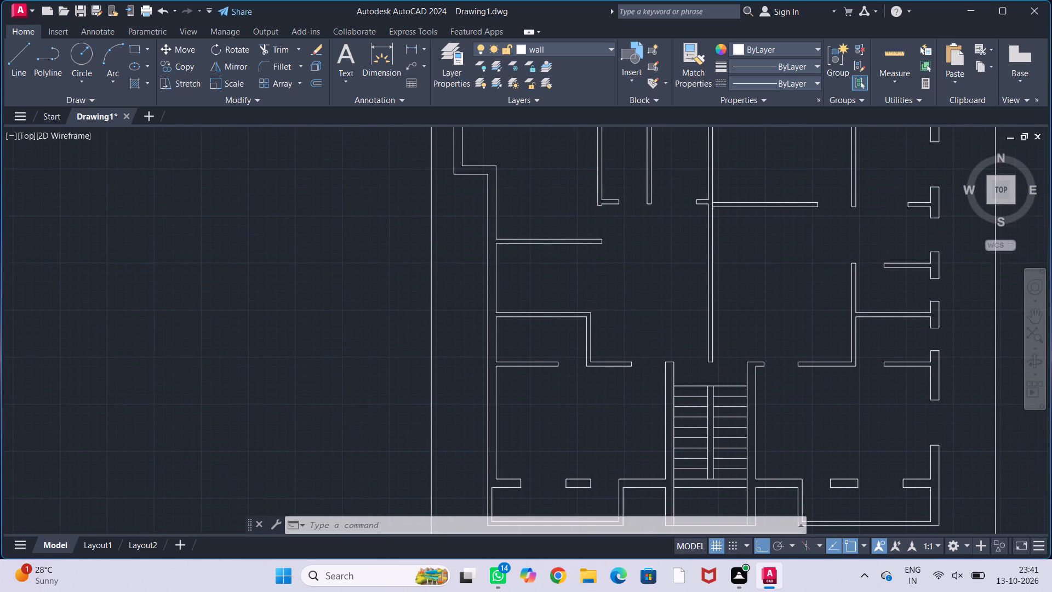
middle_click_drag(646, 314, 627, 388)
scroll(615, 325, "up", 1)
middle_click_drag(616, 326, 536, 354)
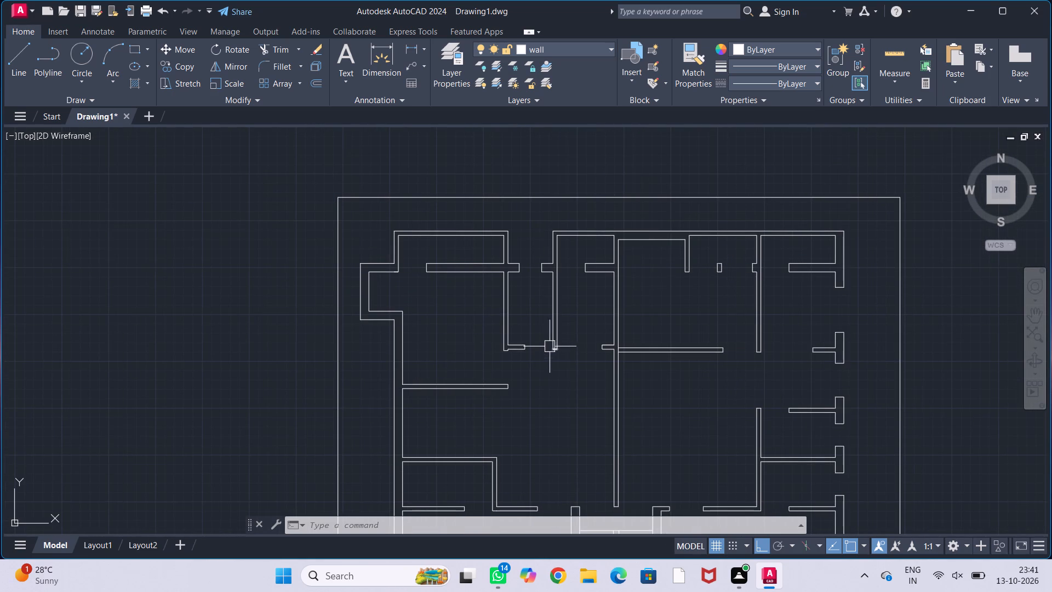
middle_click_drag(505, 373, 601, 320)
middle_click_drag(633, 366, 661, 268)
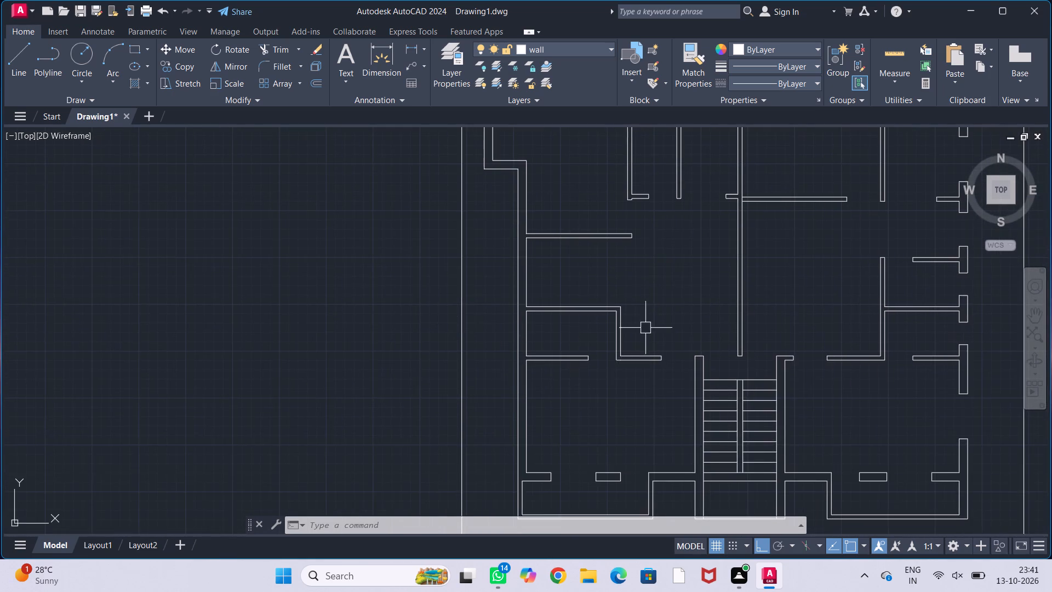
Draw a line across the west wall at the inner-face midpoint of the small room just north of the southwest room.
middle_click_drag(647, 328, 643, 288)
scroll(552, 293, "up", 2)
middle_click_drag(552, 299, 543, 275)
key("l")
key("Return")
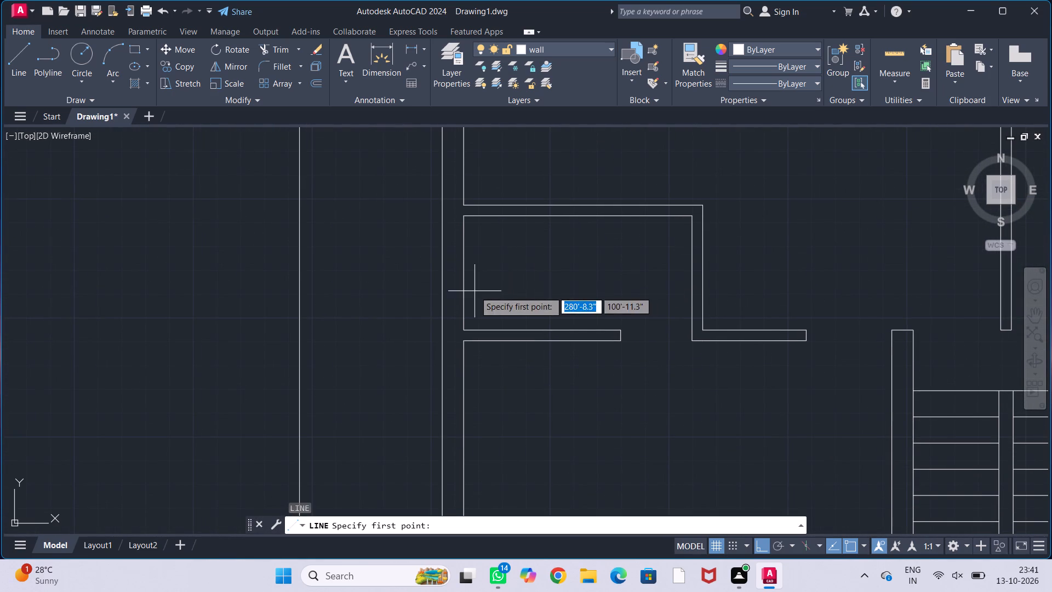
left_click(465, 277)
left_click(437, 275)
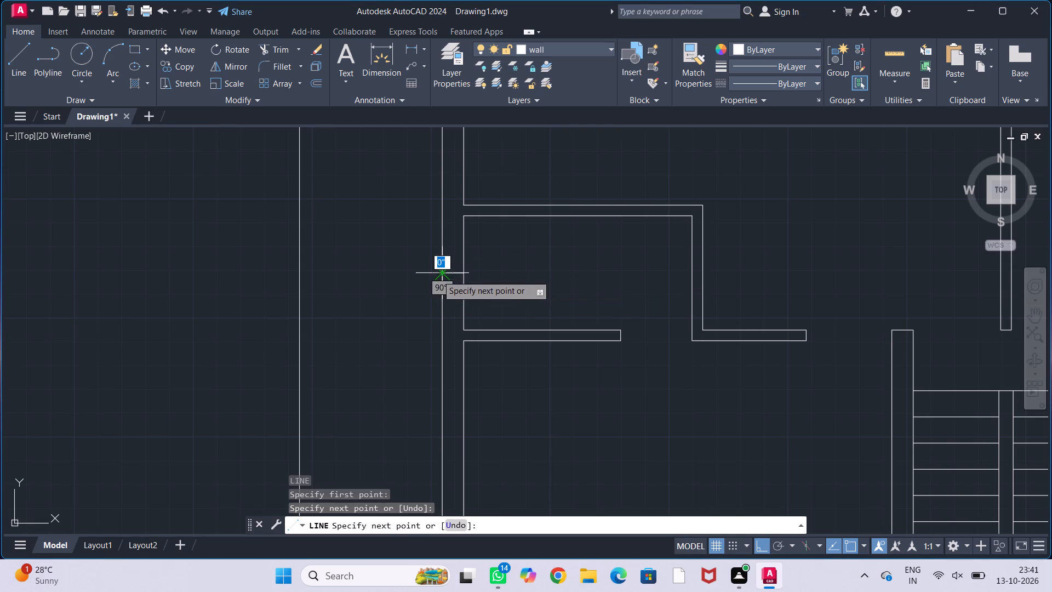
key("Escape")
key("Escape")
key("Escape")
key("Escape")
key("Escape")
Offset the small west room's midpoint line 1' to both sides along the west wall.
key("o")
key("f")
key("f")
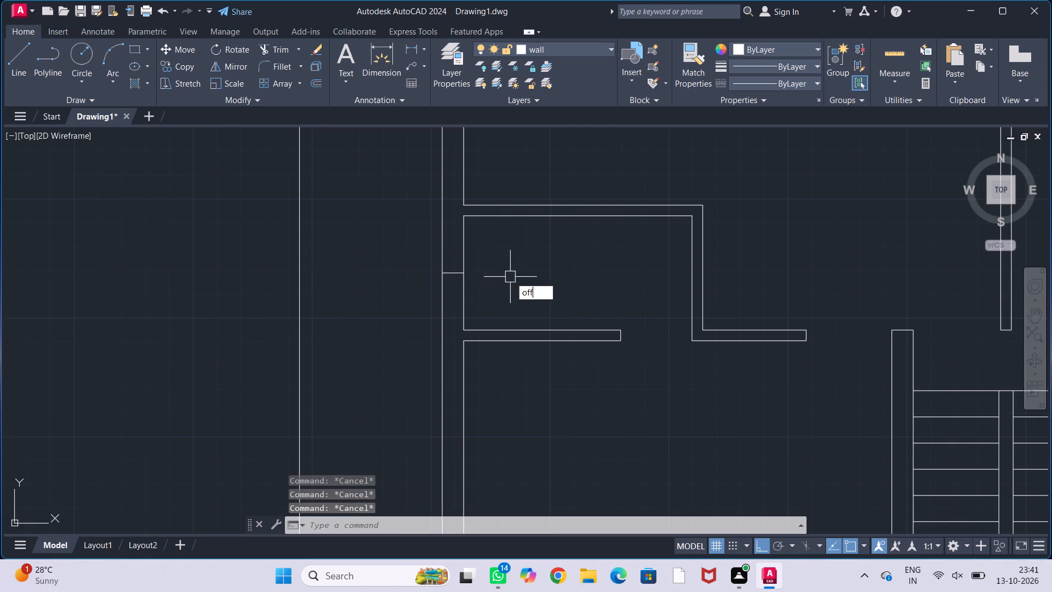
key("Return")
type("1'")
key("Return")
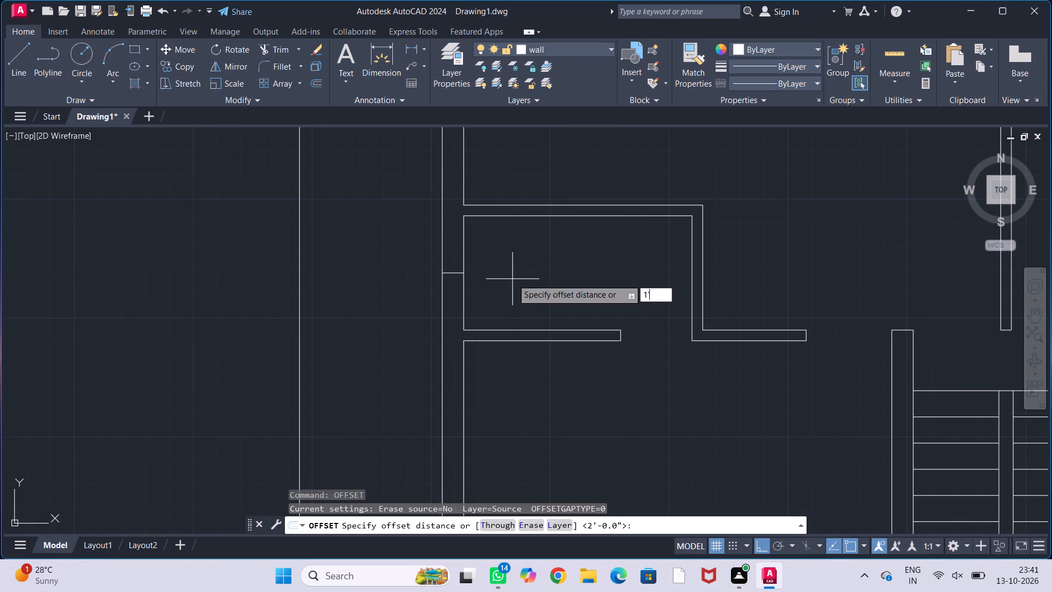
left_click(455, 276)
left_click(454, 253)
left_click(451, 274)
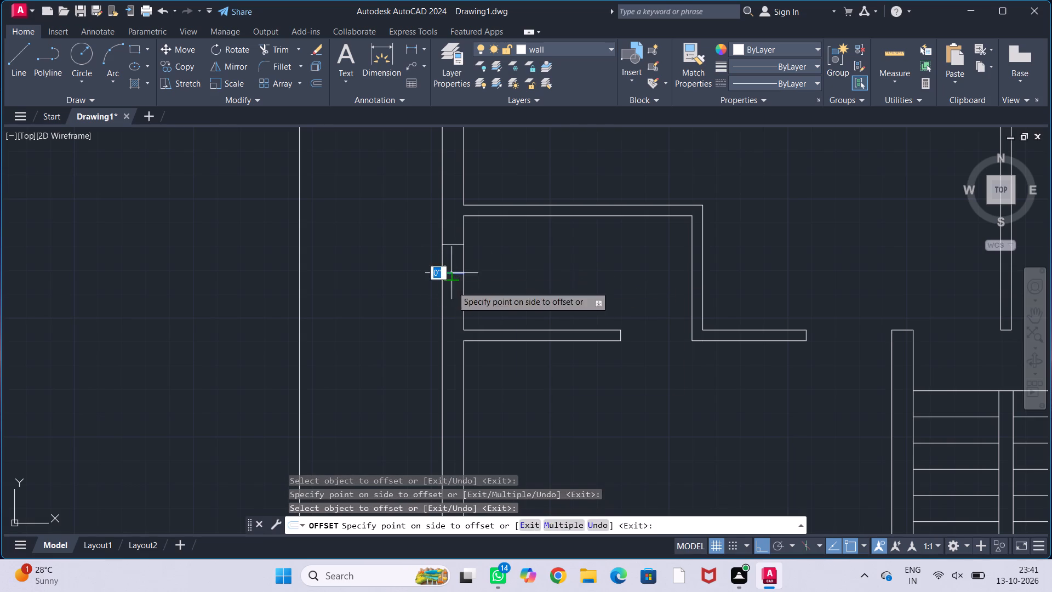
left_click(455, 305)
key("Escape")
key("Escape")
key("Escape")
key("Escape")
key("Escape")
Trim the small room's west wall between the offset lines and remove the middle line to leave a 2' opening.
type("tr")
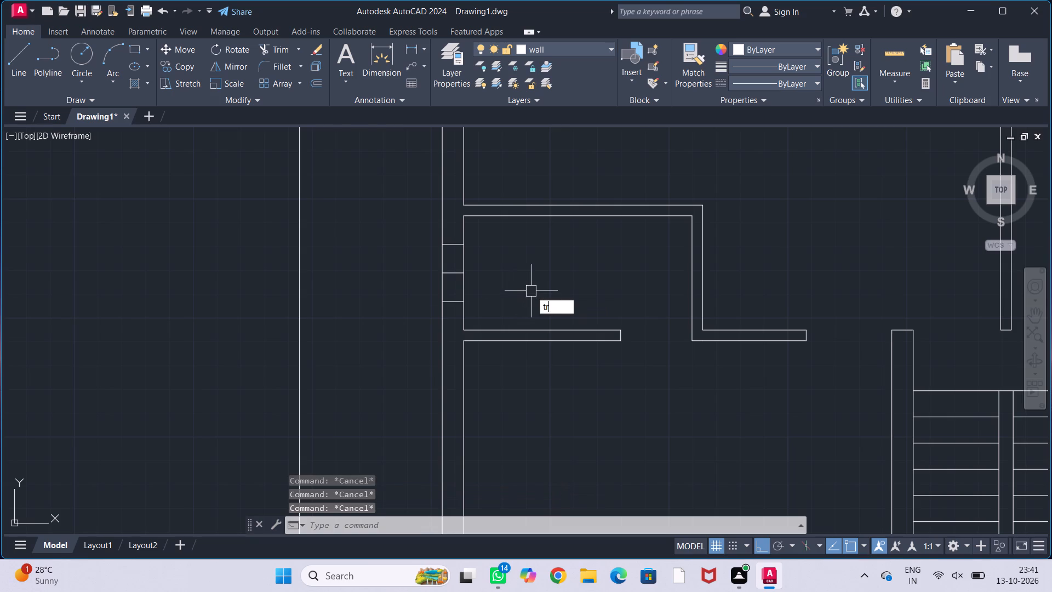
key("Return")
left_click_drag(413, 266, 493, 264)
left_click_drag(434, 287, 474, 289)
left_click(455, 274)
key("Escape")
key("Escape")
key("Escape")
key("Escape")
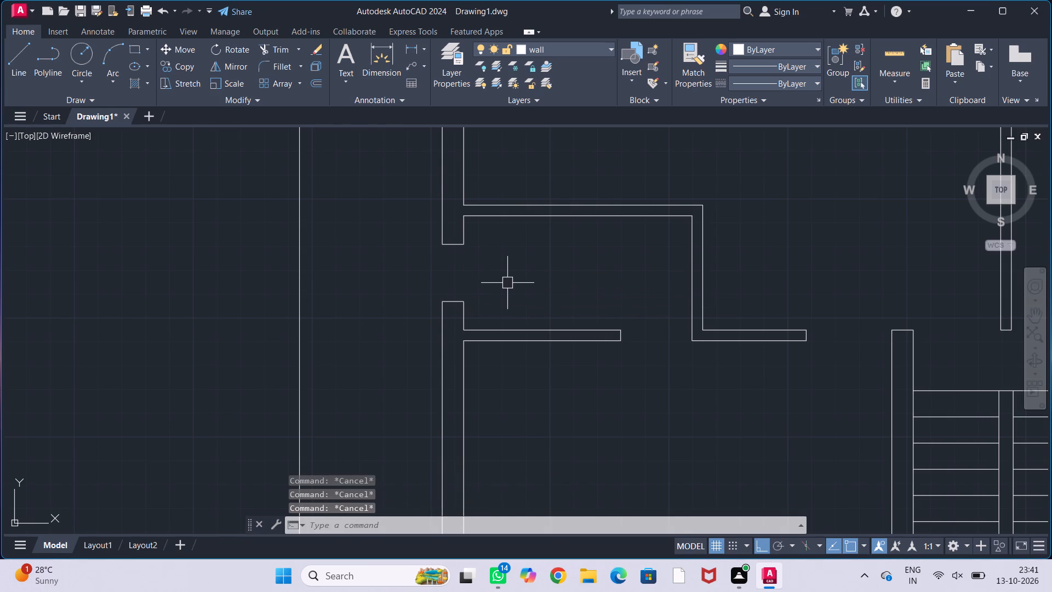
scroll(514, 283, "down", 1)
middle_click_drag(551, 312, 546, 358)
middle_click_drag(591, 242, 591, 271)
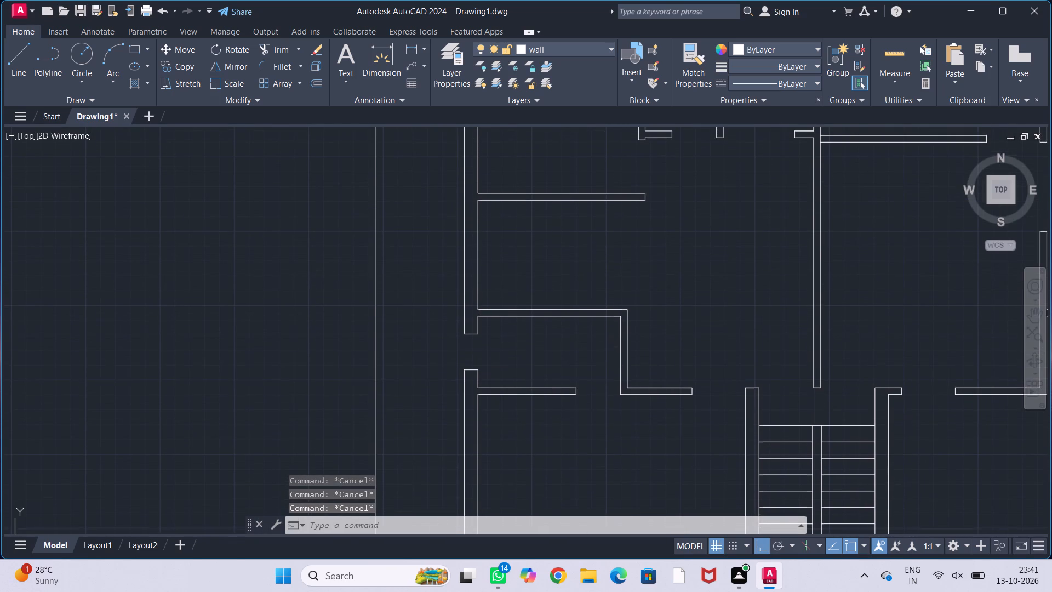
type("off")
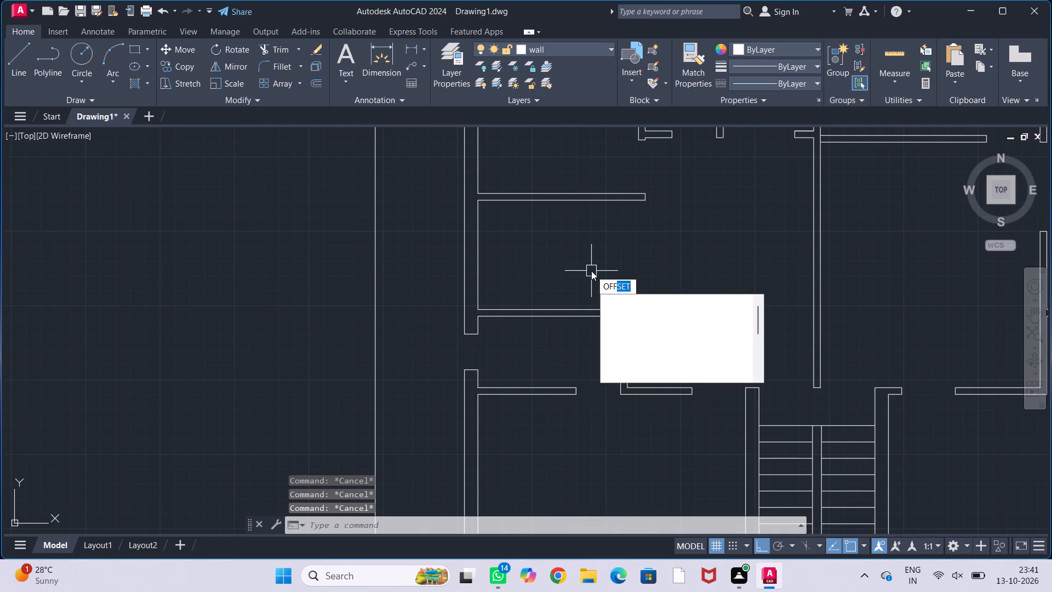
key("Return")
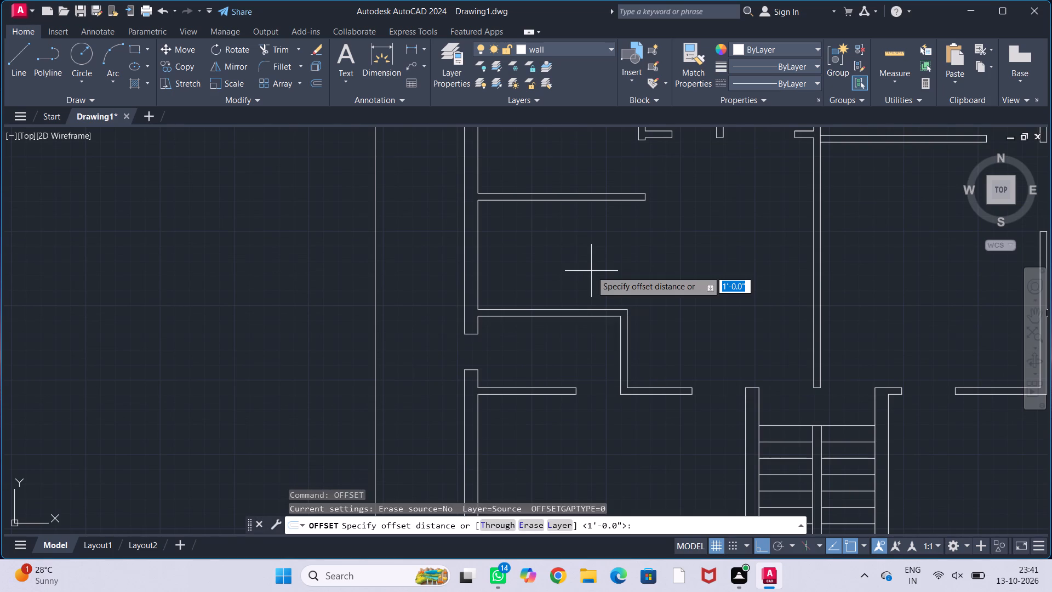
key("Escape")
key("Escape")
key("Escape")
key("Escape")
Draw a line across the west wall at the inner-face midpoint between the two partitions north of the small room.
key("l")
key("Return")
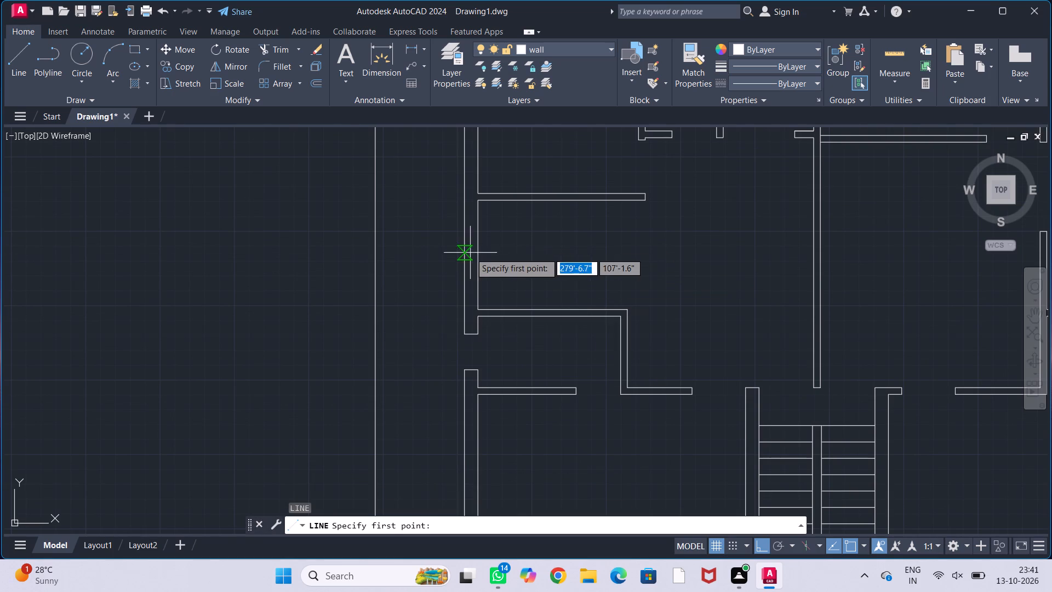
left_click(478, 258)
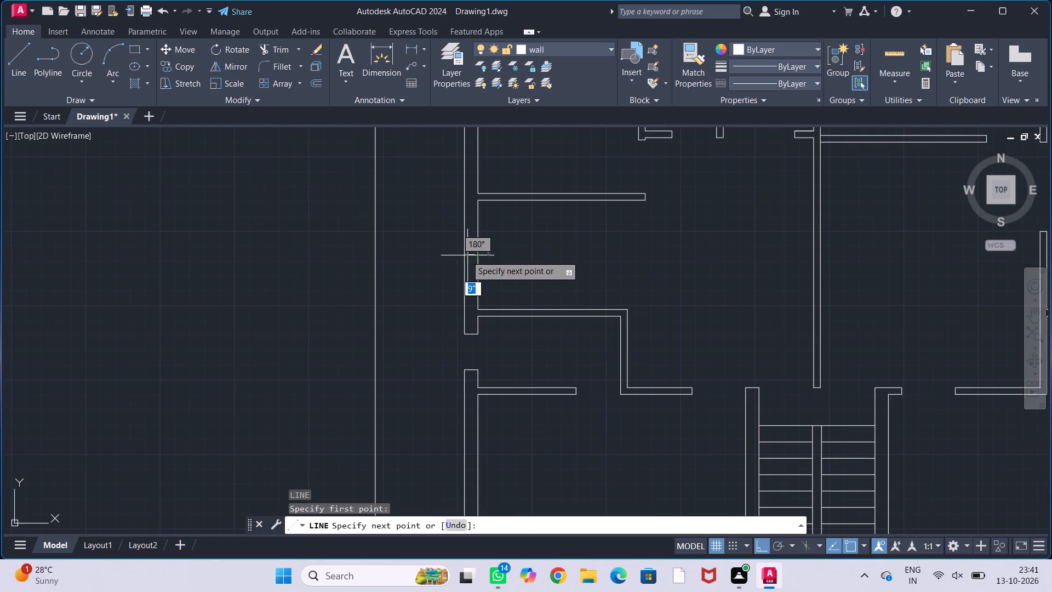
left_click(463, 254)
key("Escape")
key("Escape")
key("Escape")
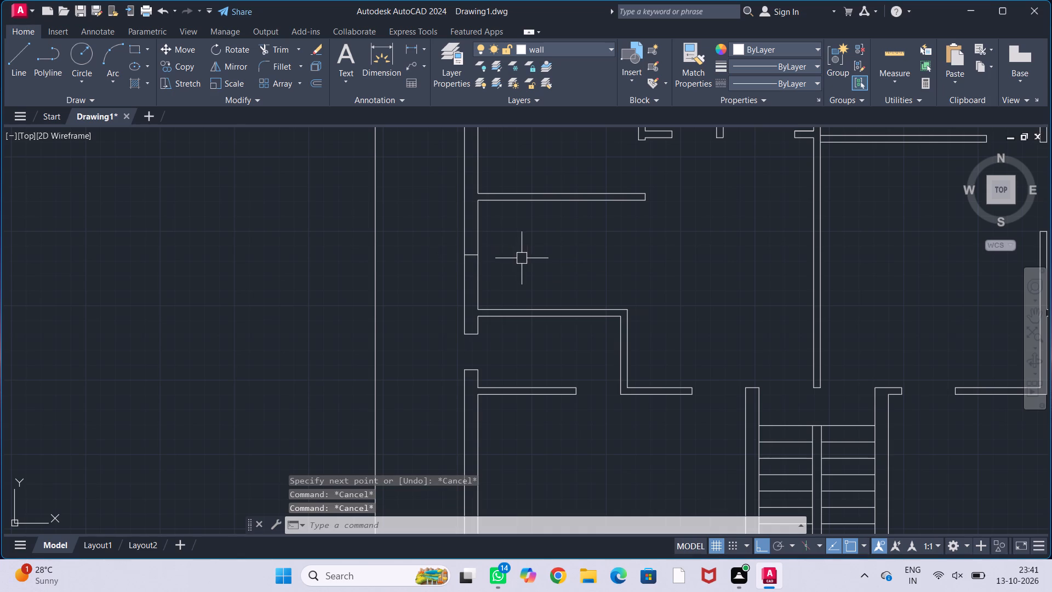
Offset the midpoint line between the two west partitions 2' to both sides along the west wall.
middle_click_drag(530, 248, 569, 272)
scroll(505, 278, "up", 1)
middle_click_drag(628, 274, 627, 252)
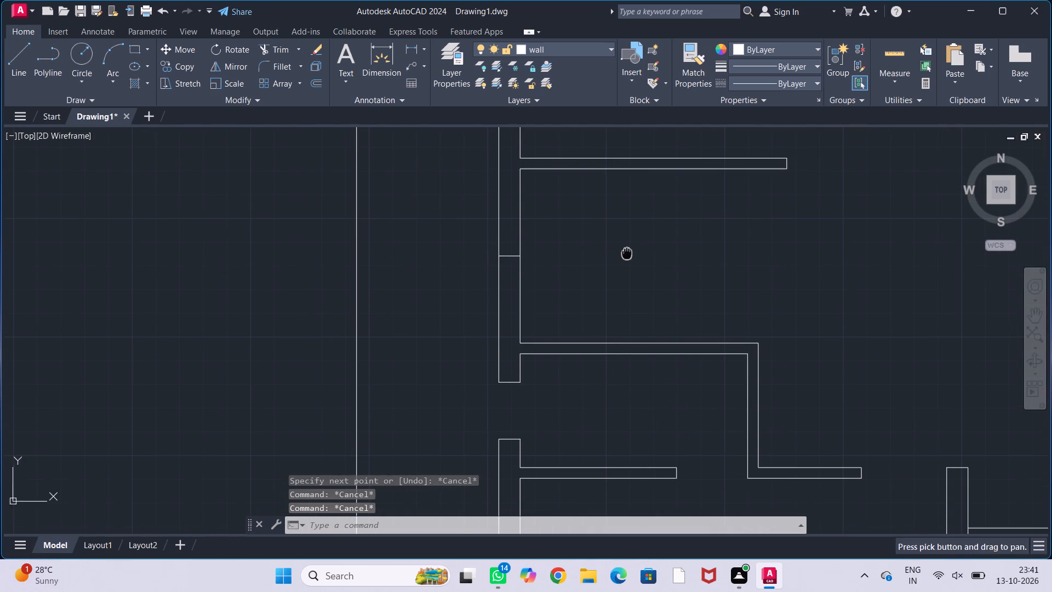
key("o")
key("f")
key("f")
key("Return")
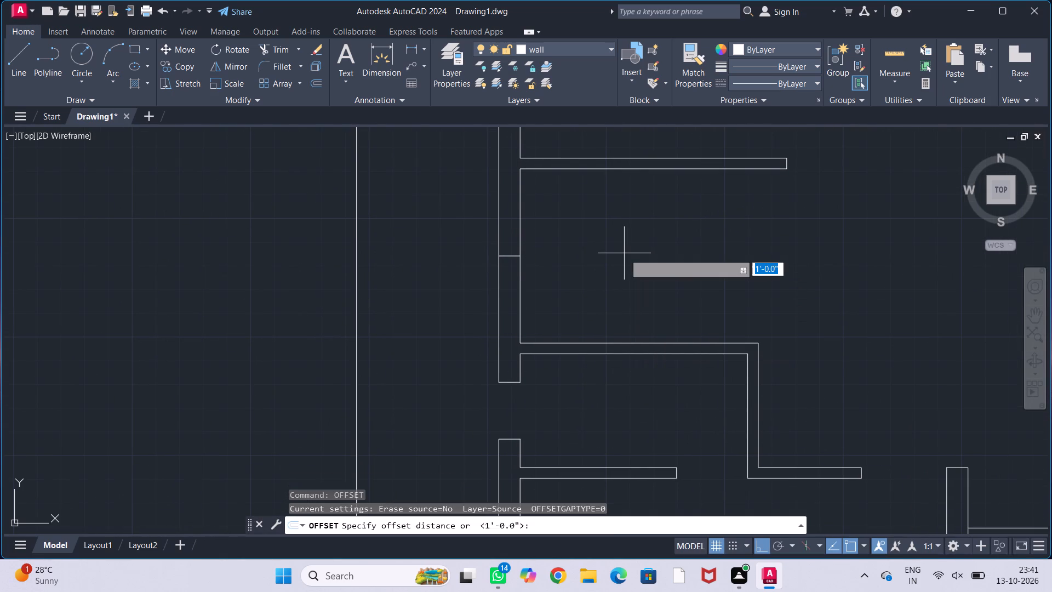
key("2")
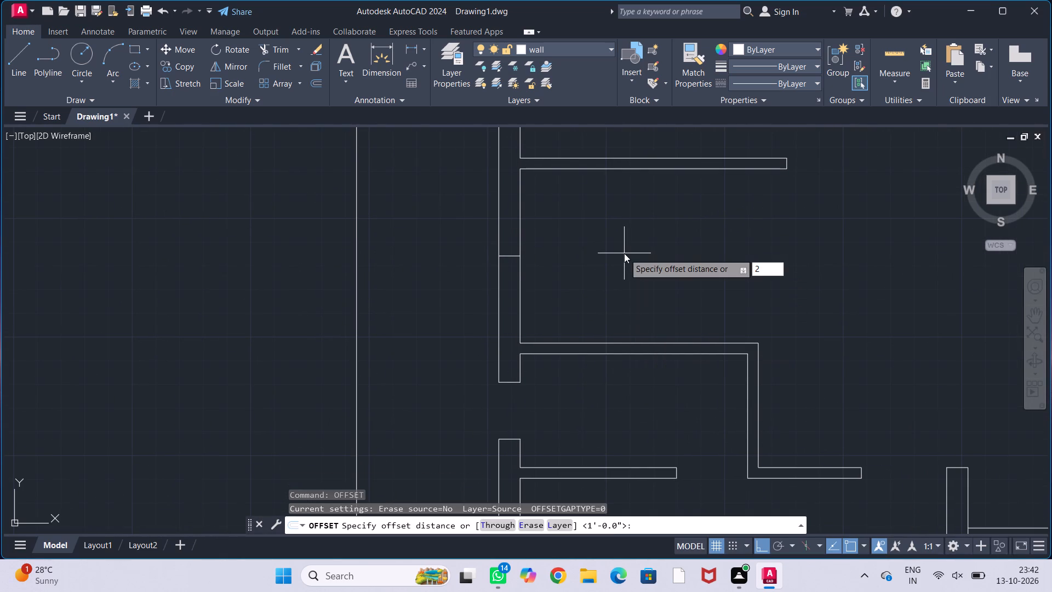
key("apostrophe")
key("Return")
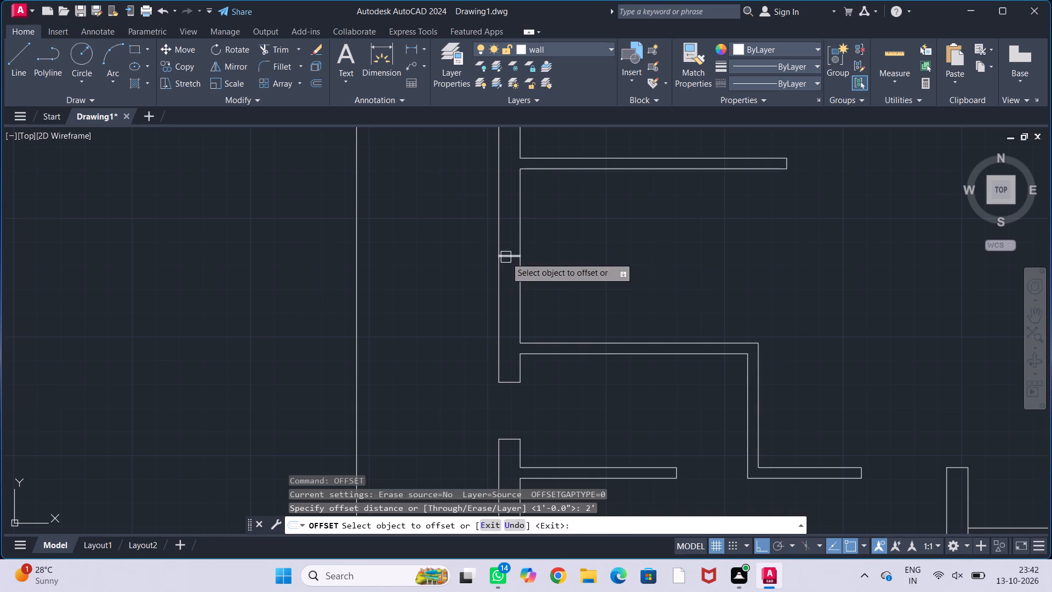
left_click(506, 257)
left_click(510, 225)
left_click(514, 255)
left_click(502, 299)
key("Escape")
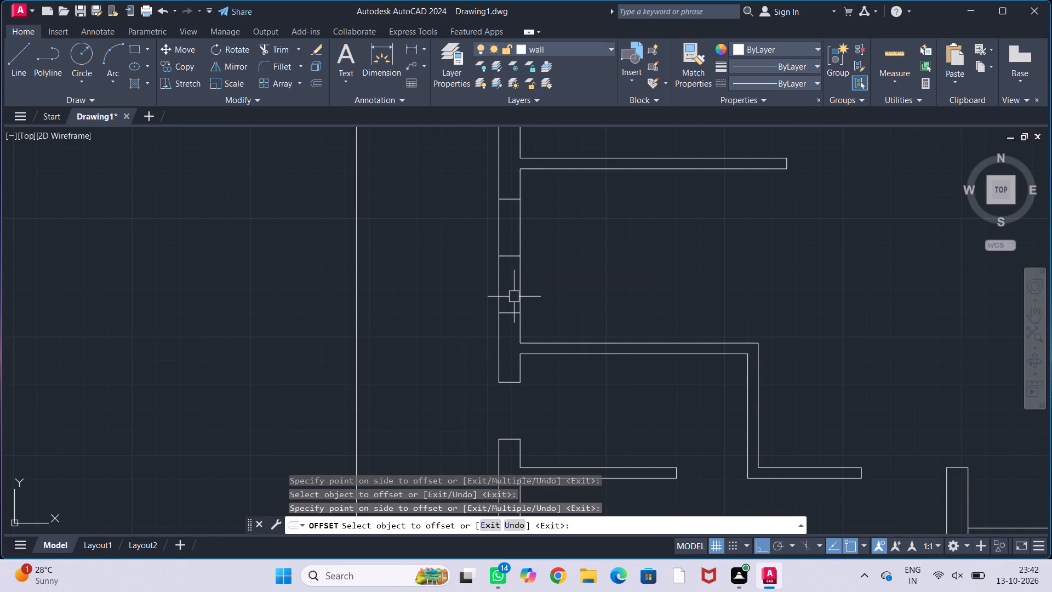
key("Escape")
key("Escape")
key("Escape")
key("Escape")
Trim the west wall between these offset lines and remove the middle line to leave a 4' opening.
type("tr")
key("Return")
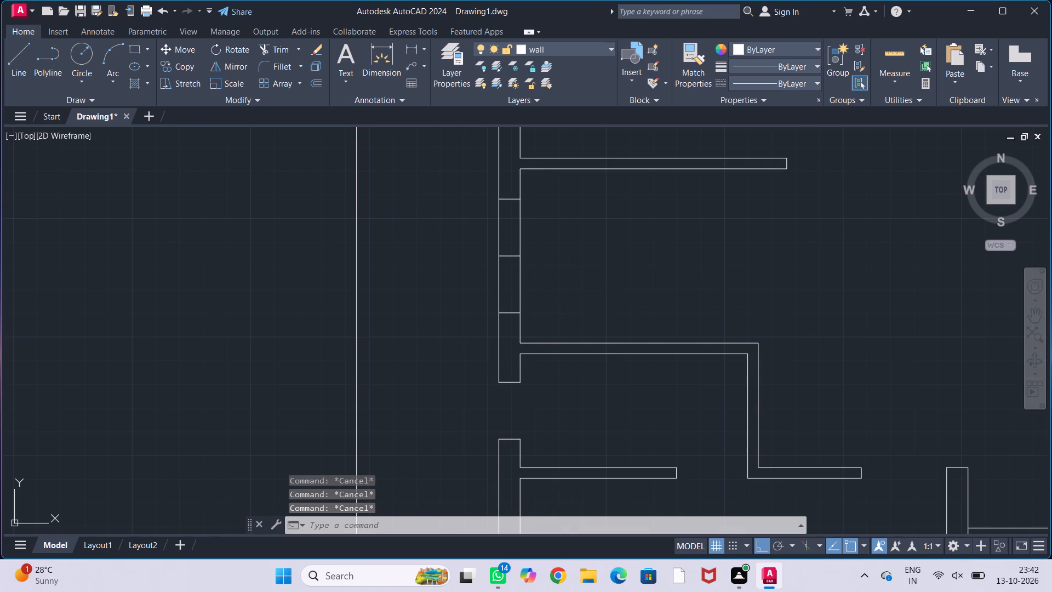
left_click_drag(470, 240, 580, 237)
left_click_drag(470, 272, 541, 283)
left_click(516, 255)
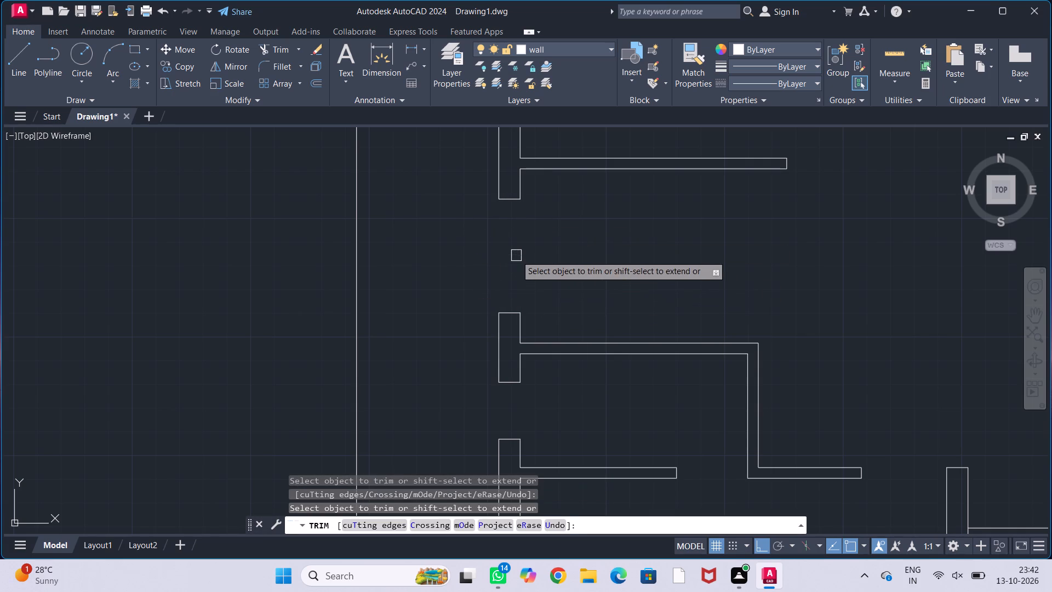
key("Escape")
key("Escape")
key("Escape")
key("Escape")
Draw a line across the west wall at the inner-face midpoint between the northwest projection and the partition south of it.
scroll(583, 281, "down", 1)
middle_click_drag(622, 256, 587, 335)
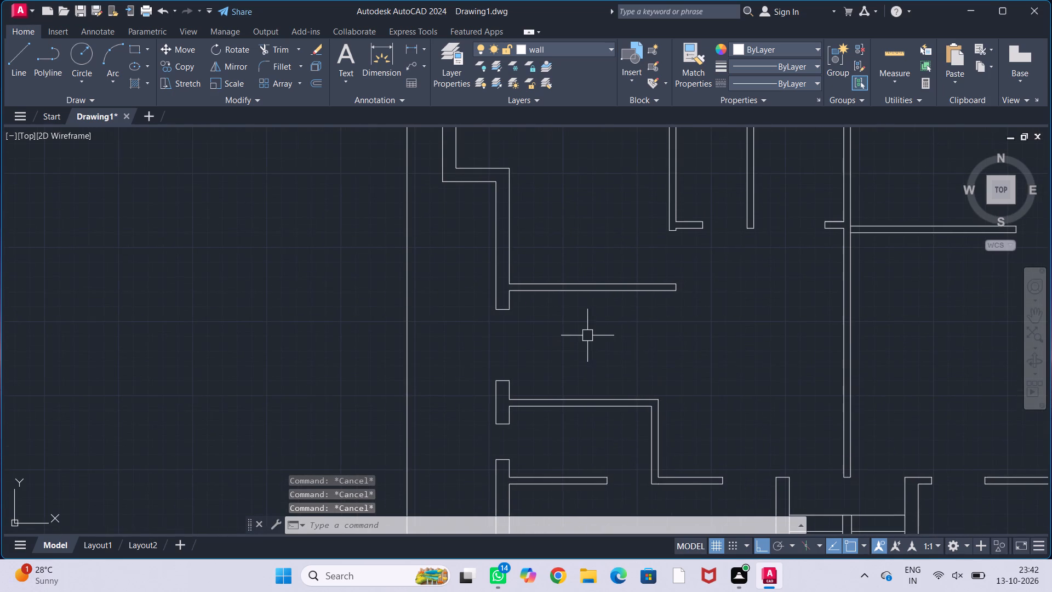
middle_click_drag(600, 322, 639, 368)
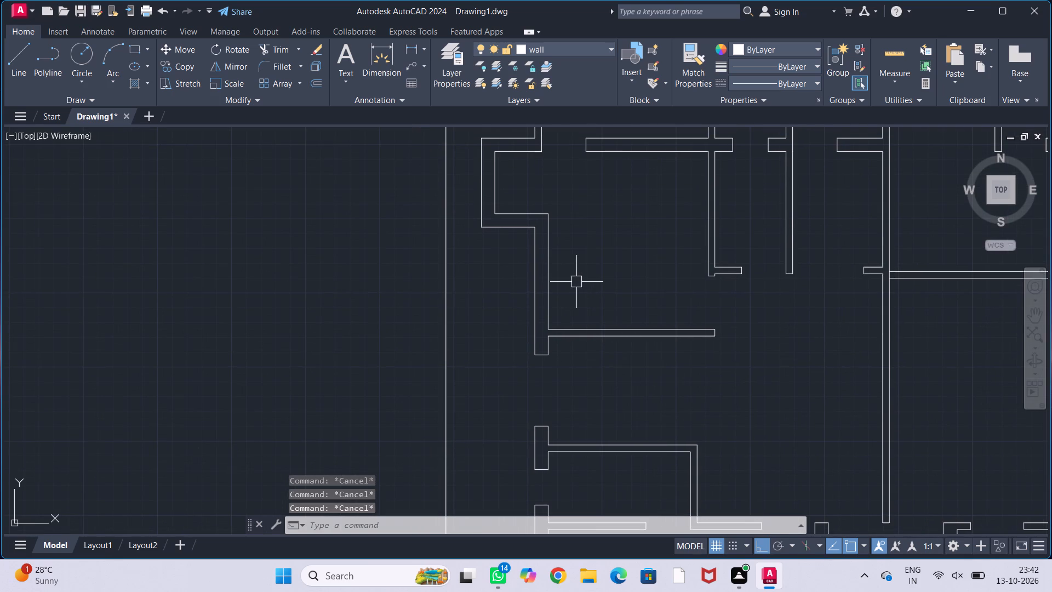
key("l")
key("Return")
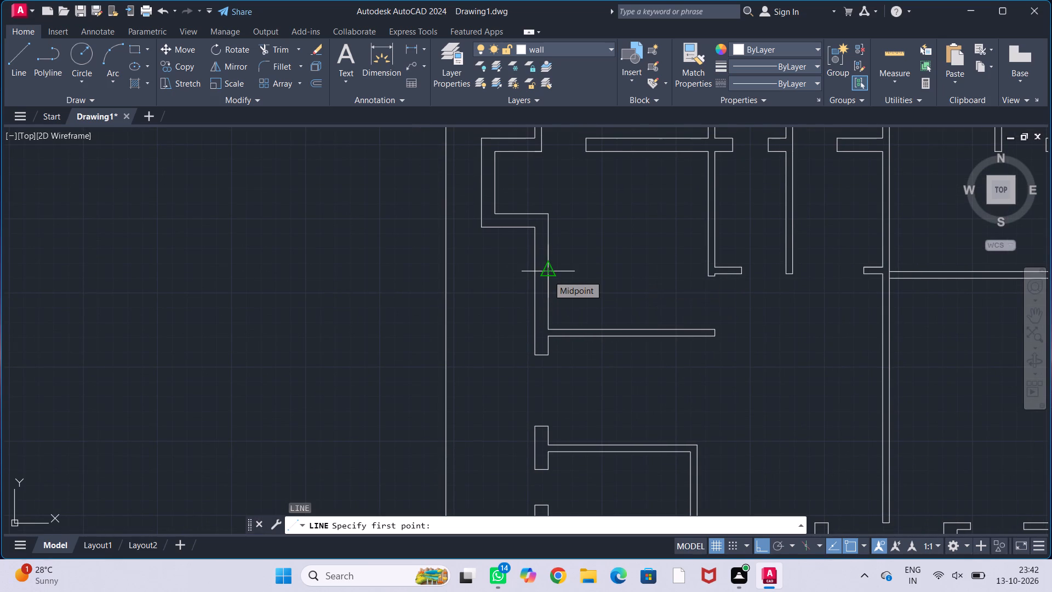
left_click(550, 278)
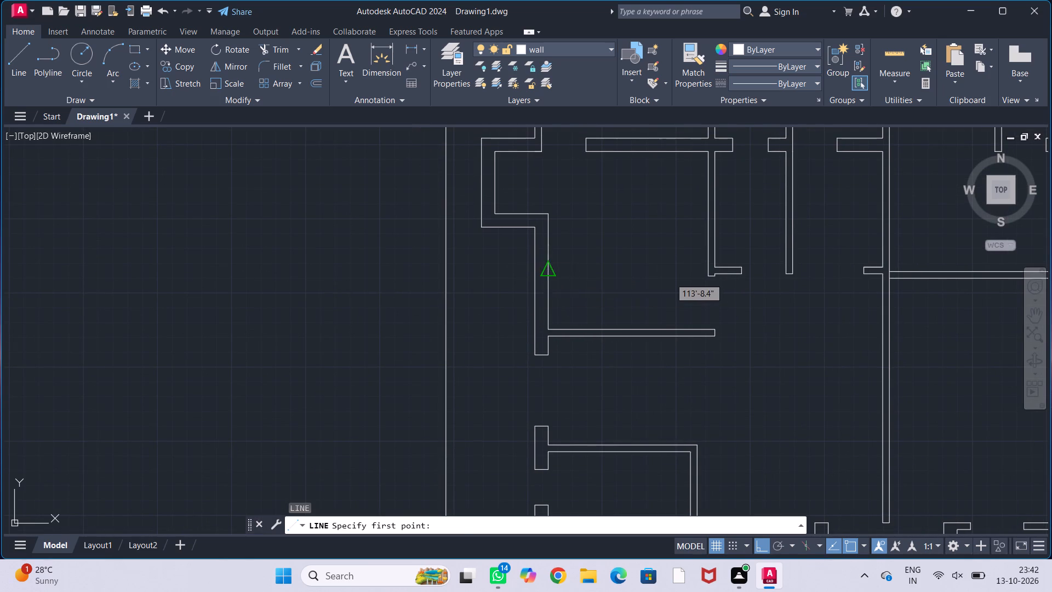
left_click(533, 275)
key("Escape")
key("Escape")
key("Escape")
key("Escape")
key("Escape")
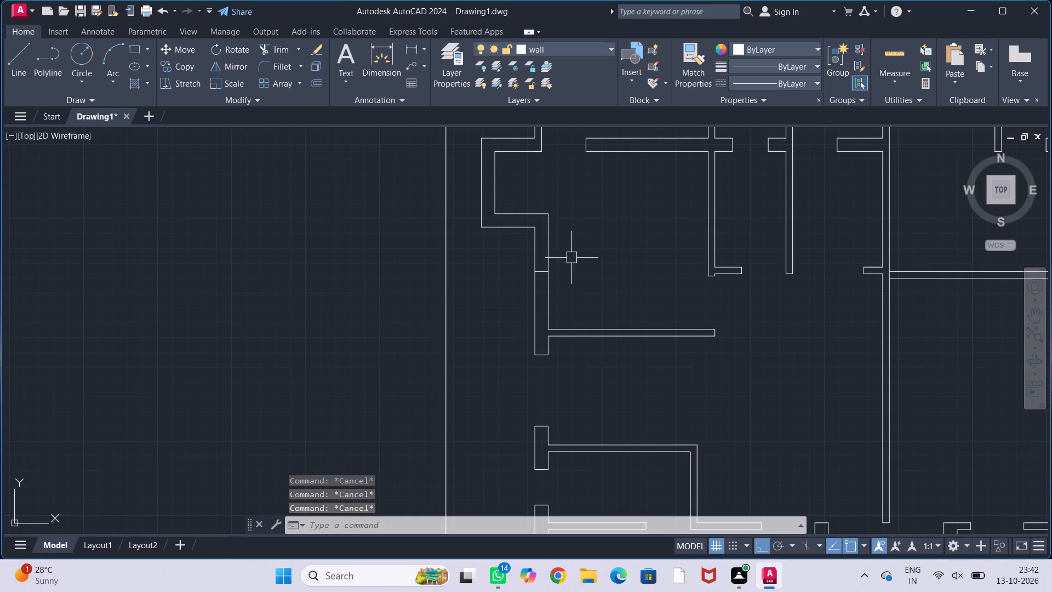
Offset the midpoint line south of the northwest projection 1.5' to both sides along the west wall.
key("o")
key("f")
key("f")
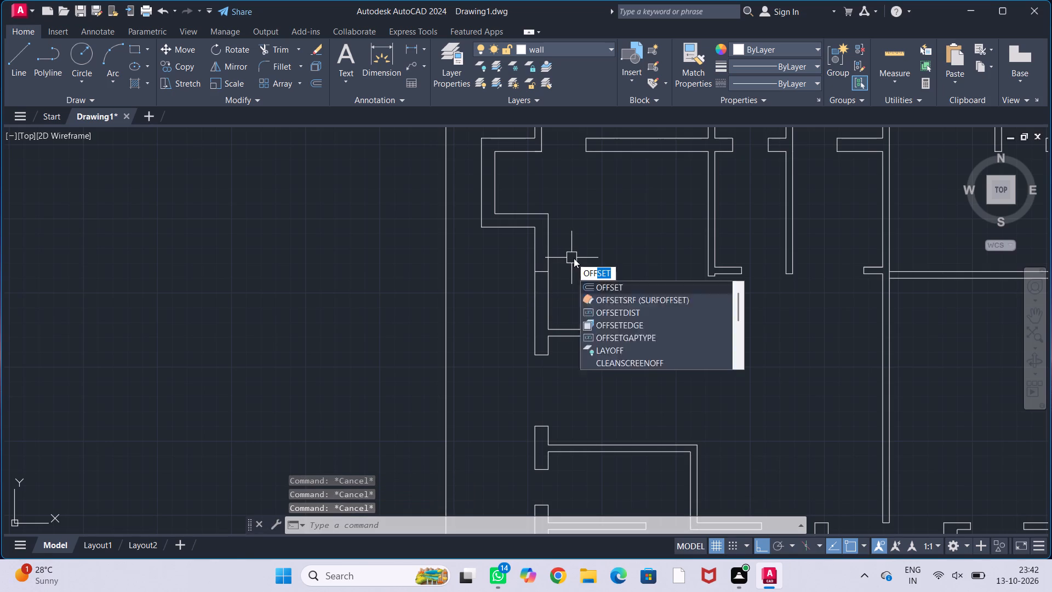
key("Return")
key("1")
type(".5'")
key("Return")
left_click(542, 268)
left_click(539, 252)
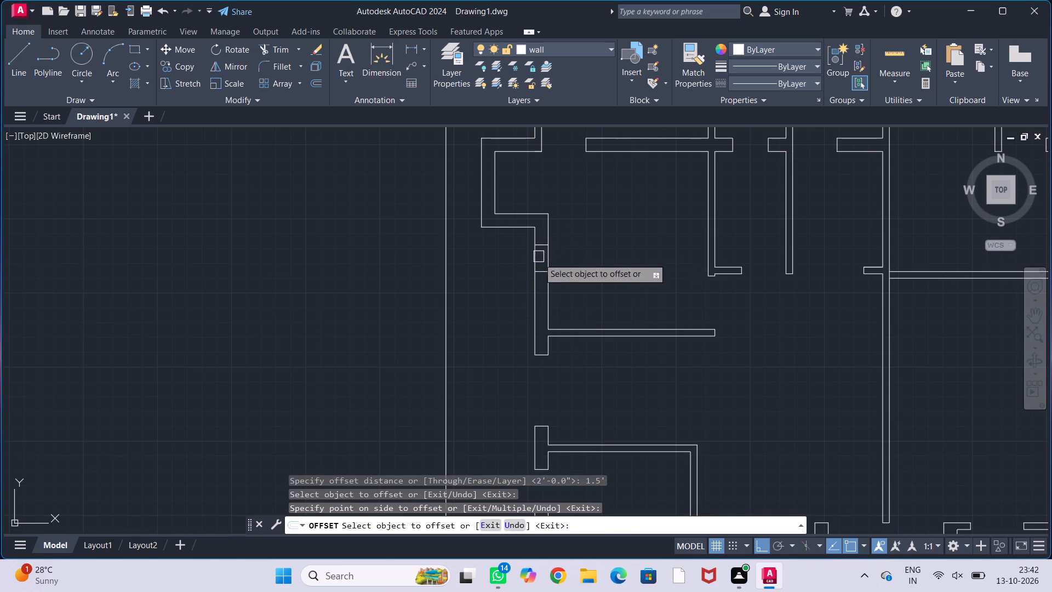
left_click(540, 272)
left_click(539, 298)
key("Escape")
key("Escape")
key("Escape")
key("Escape")
key("Escape")
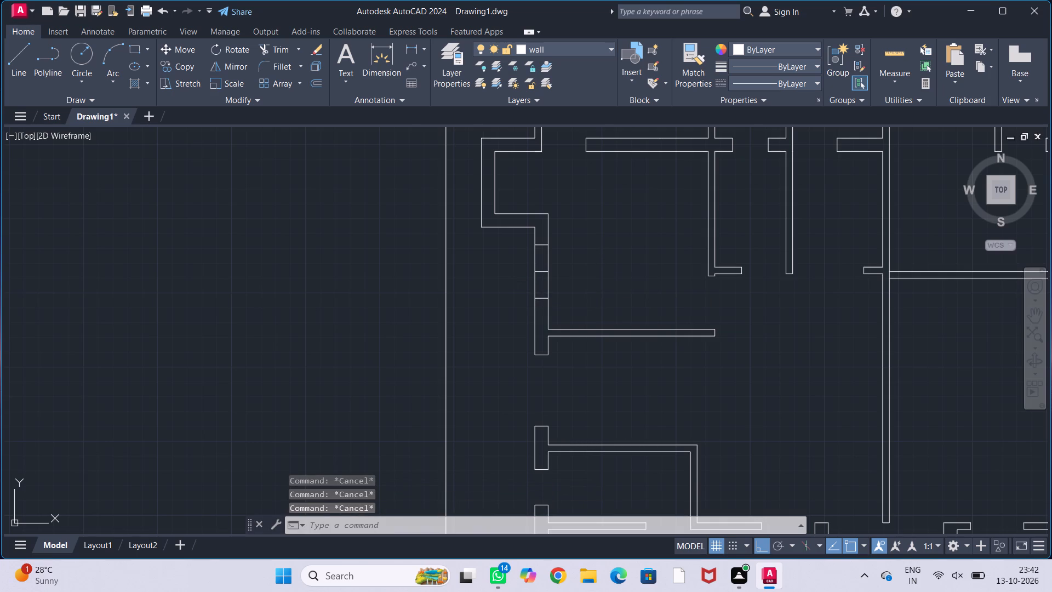
Trim the west wall between the new offset lines and remove the middle line to leave a 3' opening.
type("tr")
key("Return")
left_click_drag(523, 257, 581, 268)
left_click_drag(523, 281, 566, 286)
left_click(547, 274)
key("Escape")
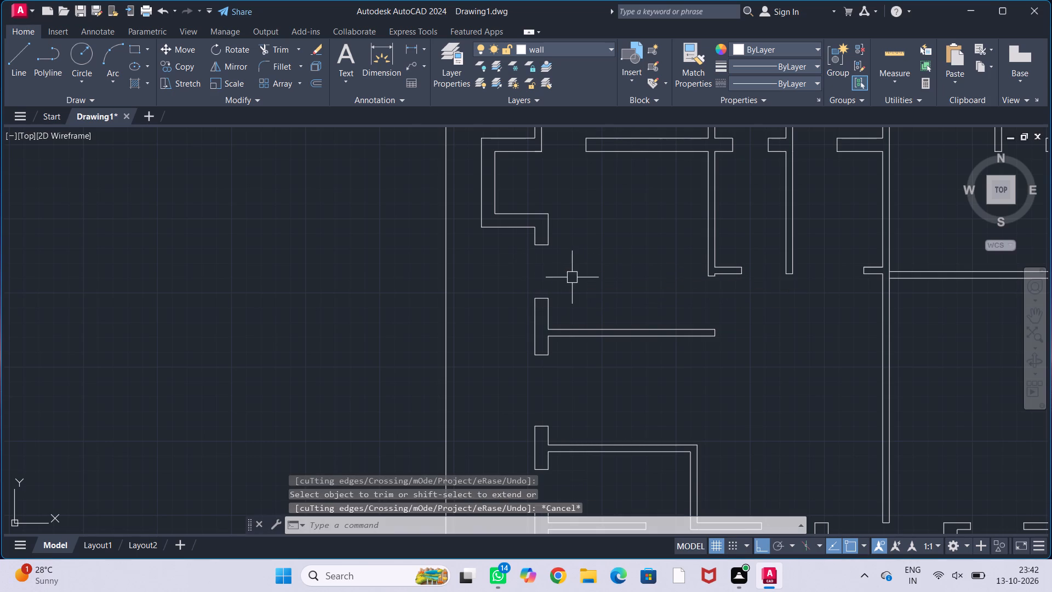
key("Escape")
key("Escape")
key("Escape")
Make the door layer current.
middle_click_drag(592, 254, 574, 243)
scroll(574, 243, "down", 2)
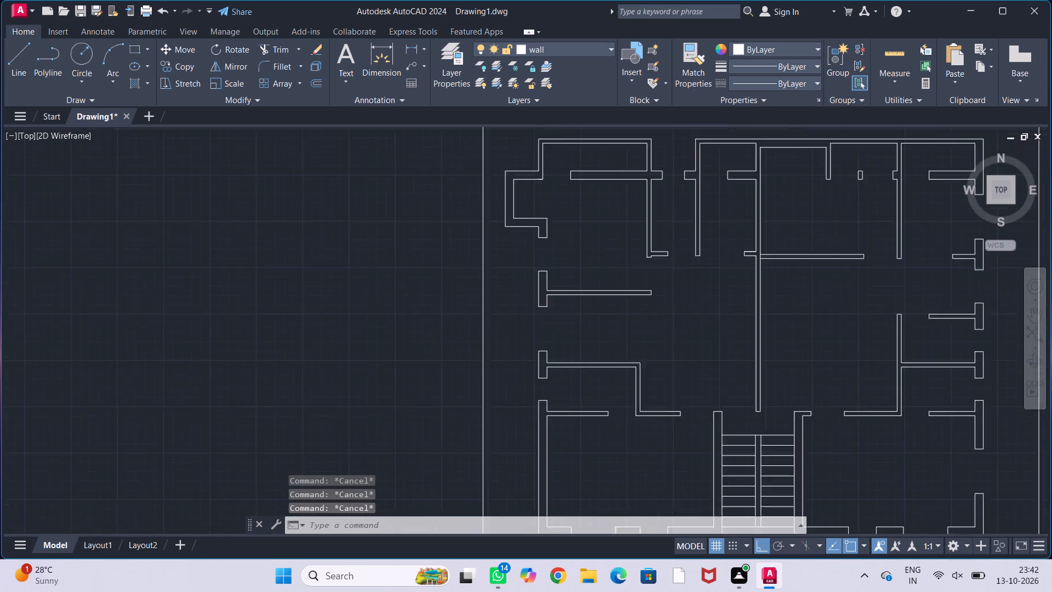
middle_click_drag(587, 254, 542, 247)
middle_click_drag(557, 242, 502, 248)
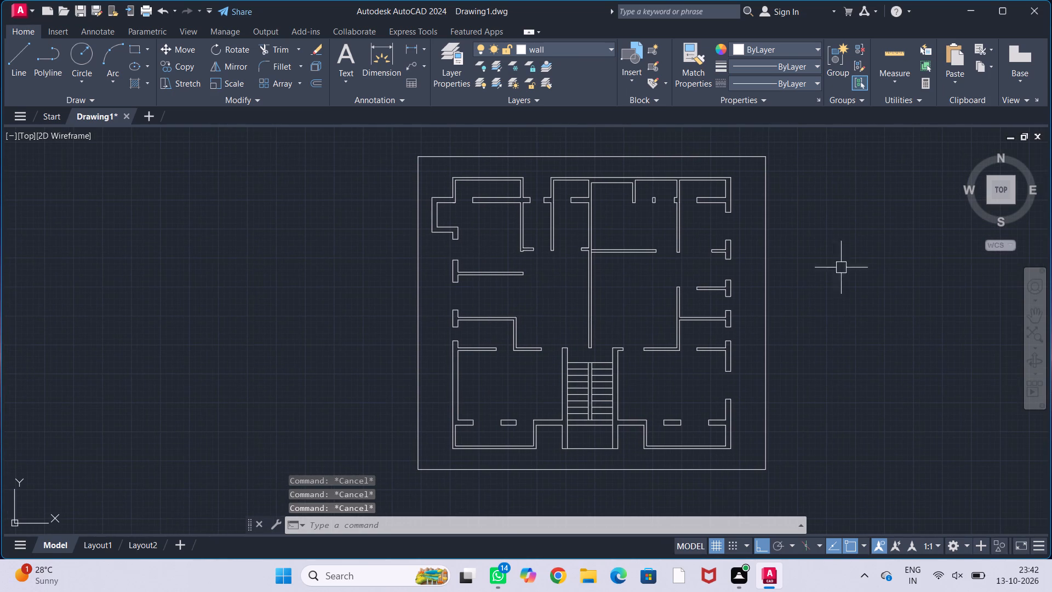
middle_click_drag(877, 286, 665, 305)
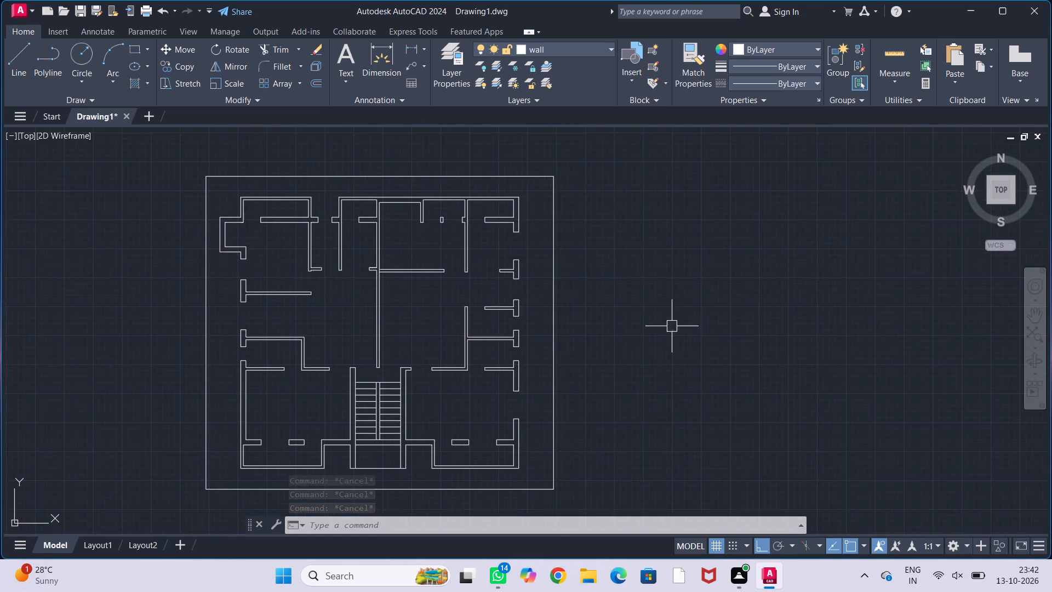
middle_click_drag(674, 339, 627, 317)
left_click(606, 43)
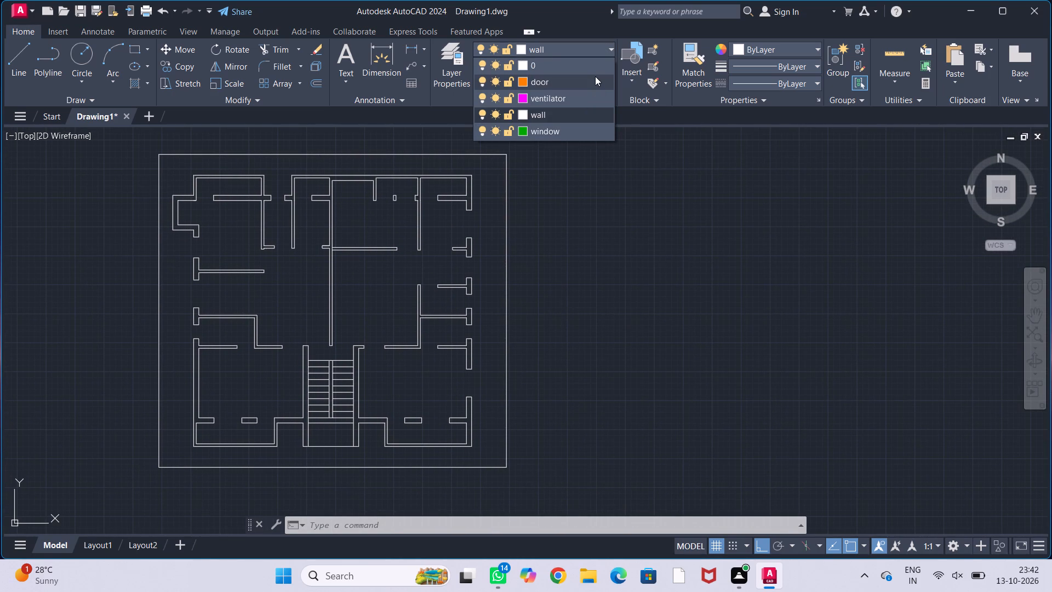
left_click(595, 76)
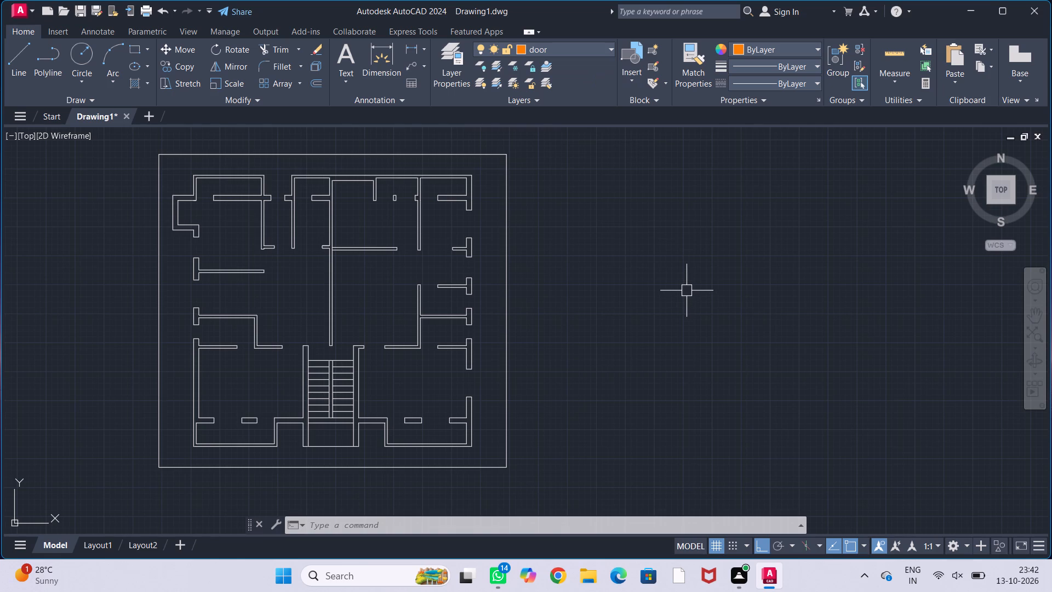
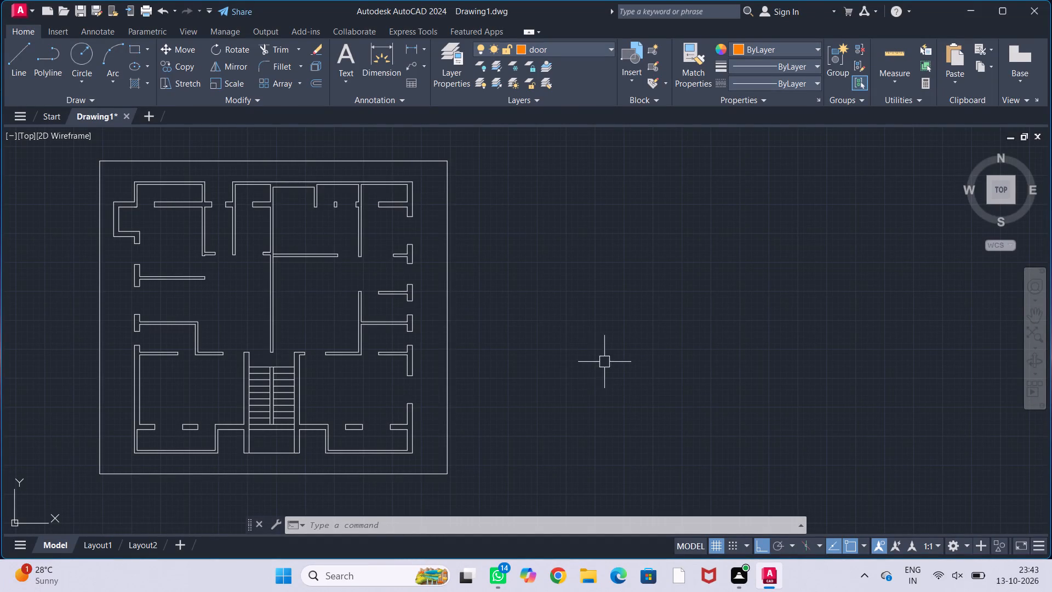
Draw a closed L-shaped door jamb polyline east of the plan: 3" base, 4" outer side, 1.5" top, and a 1.5" by 1.5" notch.
middle_click_drag(552, 319, 601, 317)
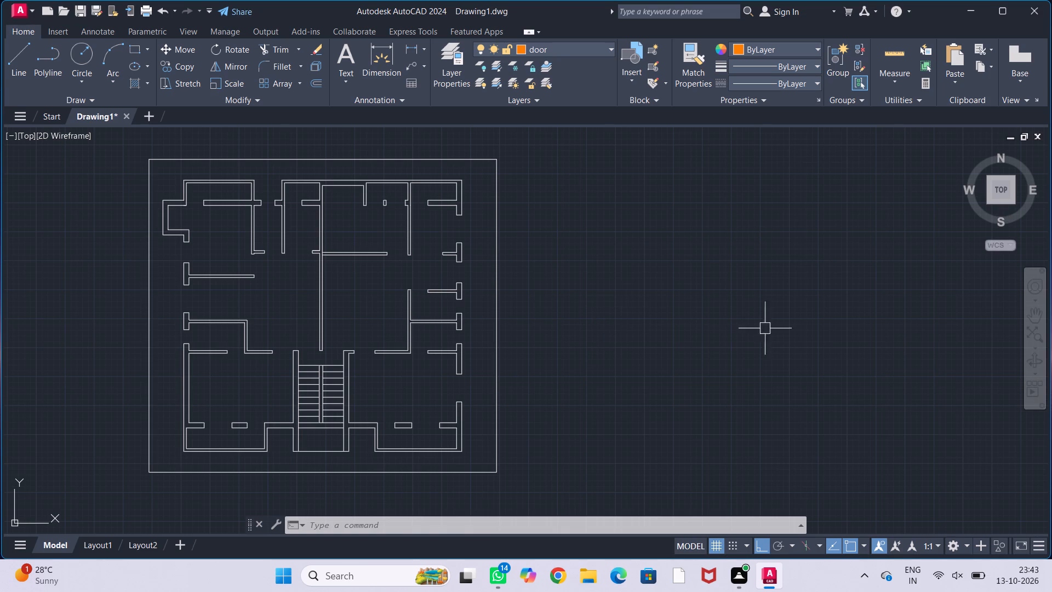
middle_click_drag(616, 278, 575, 281)
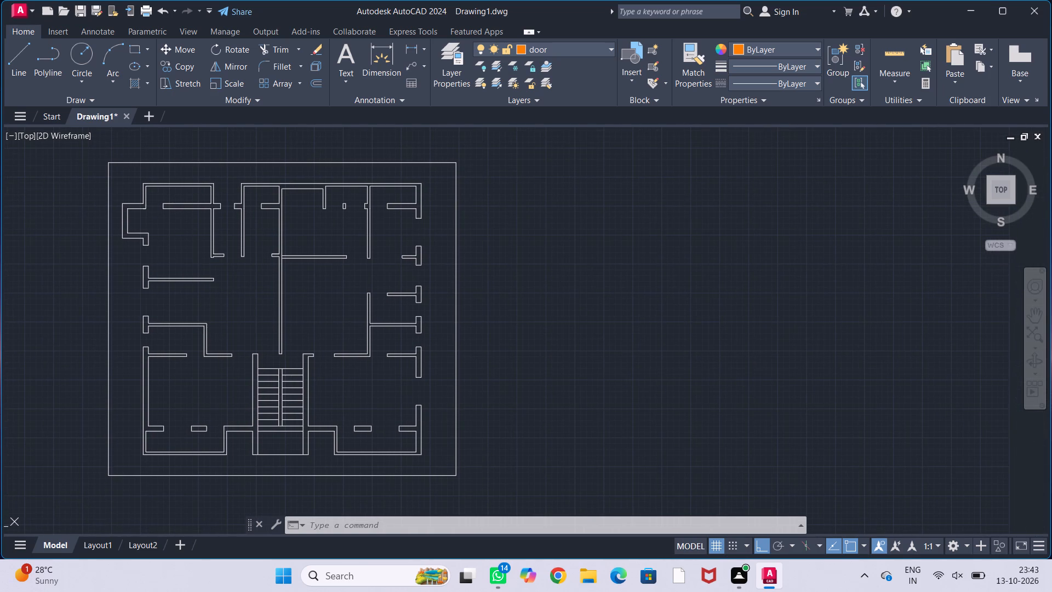
middle_click_drag(555, 236, 562, 224)
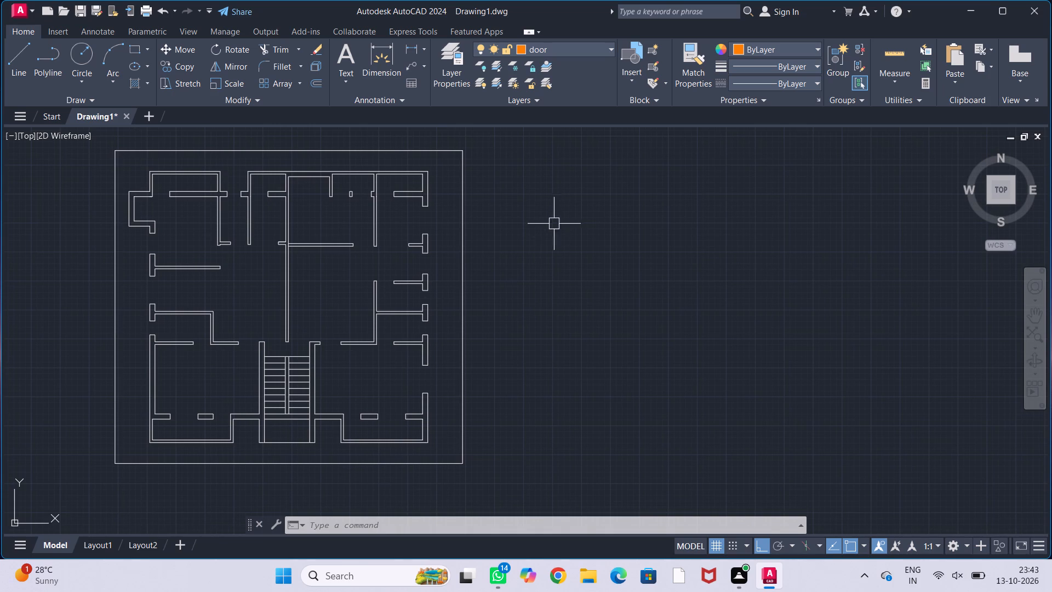
middle_click_drag(569, 321, 509, 312)
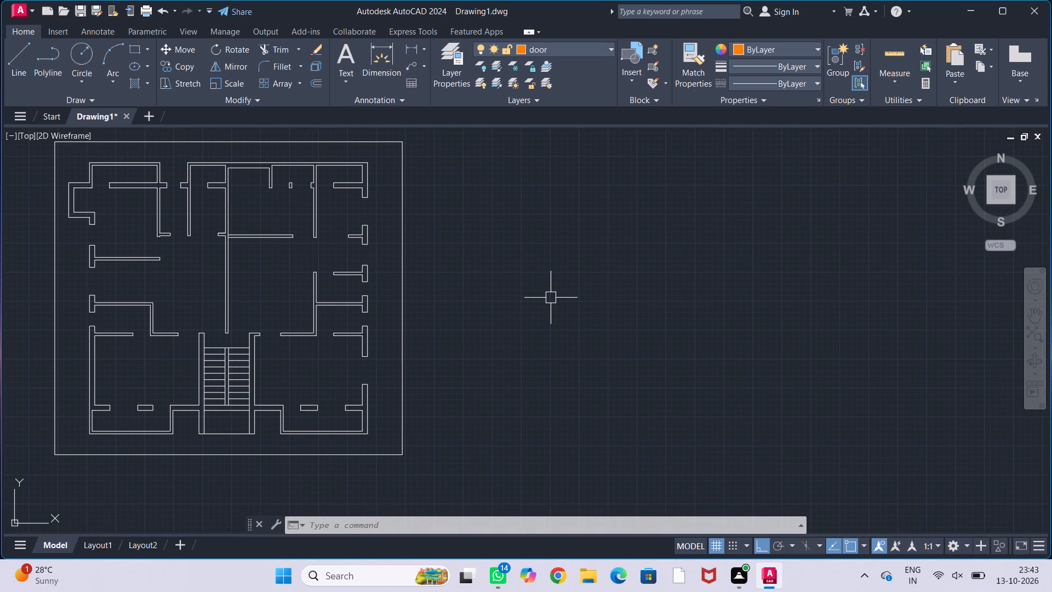
key("p")
key("l")
key("Return")
scroll(539, 284, "up", 2)
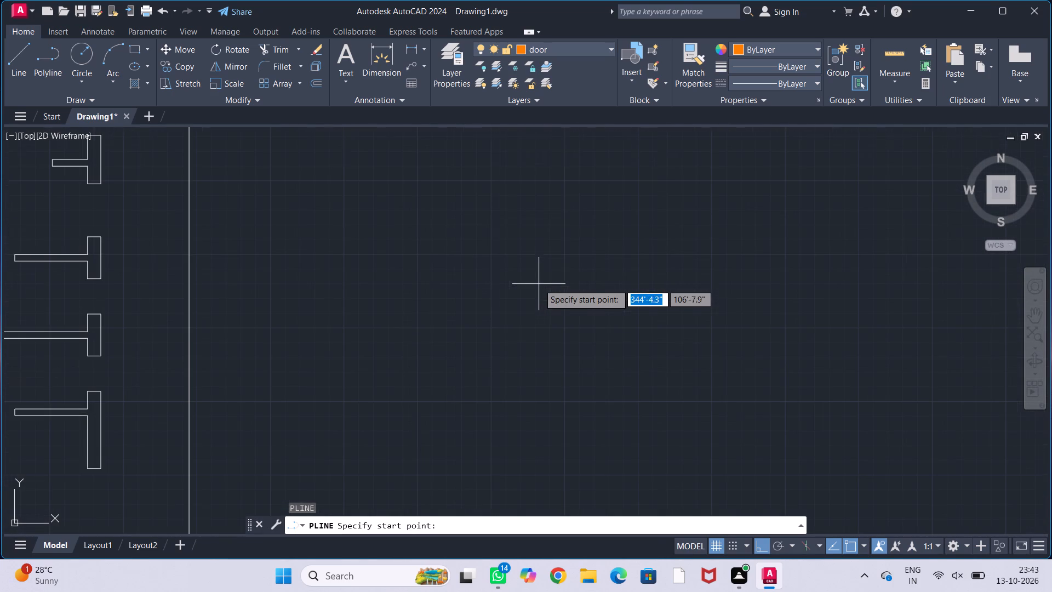
left_click(542, 294)
type("3\"")
key("Return")
scroll(522, 320, "up", 1)
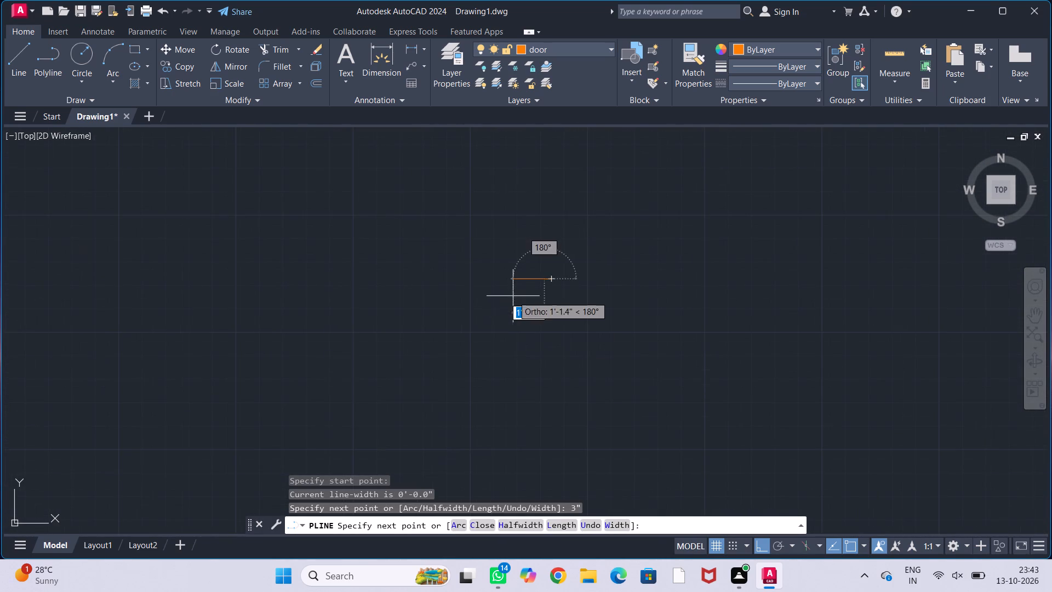
scroll(512, 278, "up", 2)
middle_click_drag(501, 277, 416, 333)
scroll(429, 295, "up", 1)
middle_click_drag(492, 261, 444, 227)
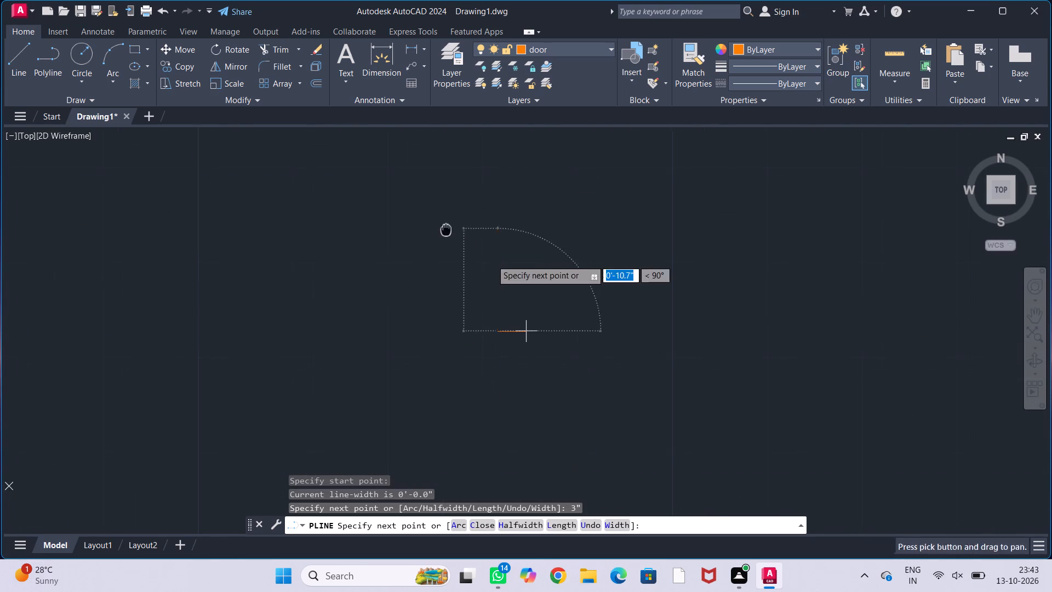
middle_click_drag(518, 260, 483, 238)
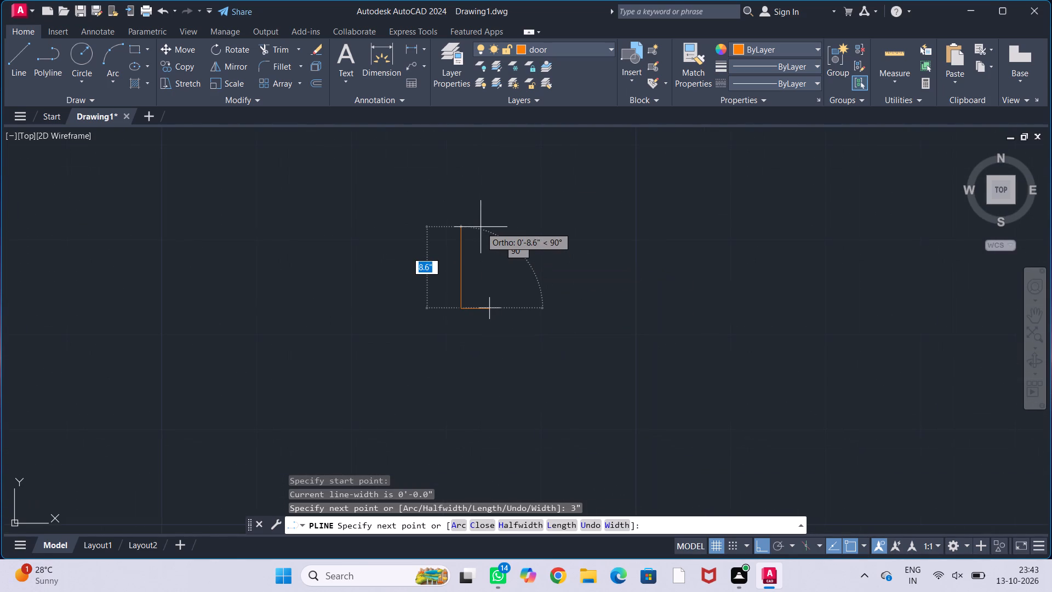
type("4\"")
key("Return")
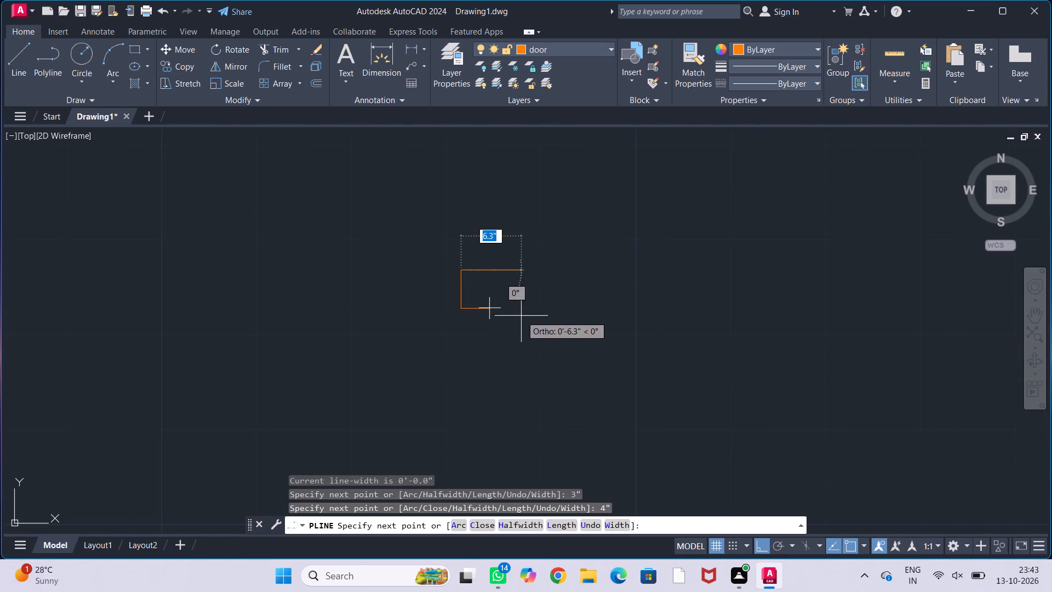
scroll(499, 318, "up", 1)
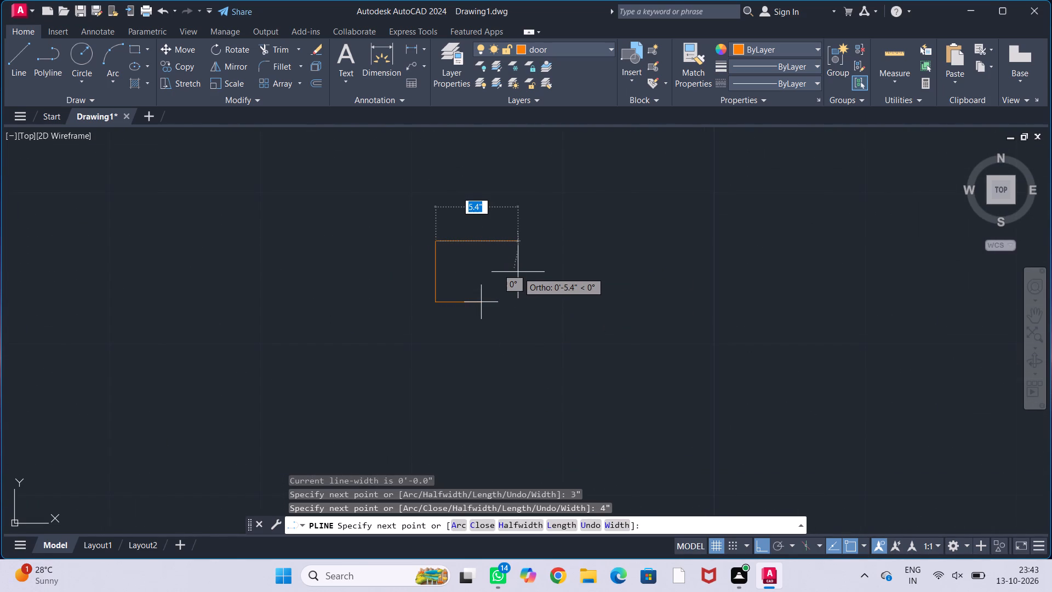
type("1.5\"")
key("Return")
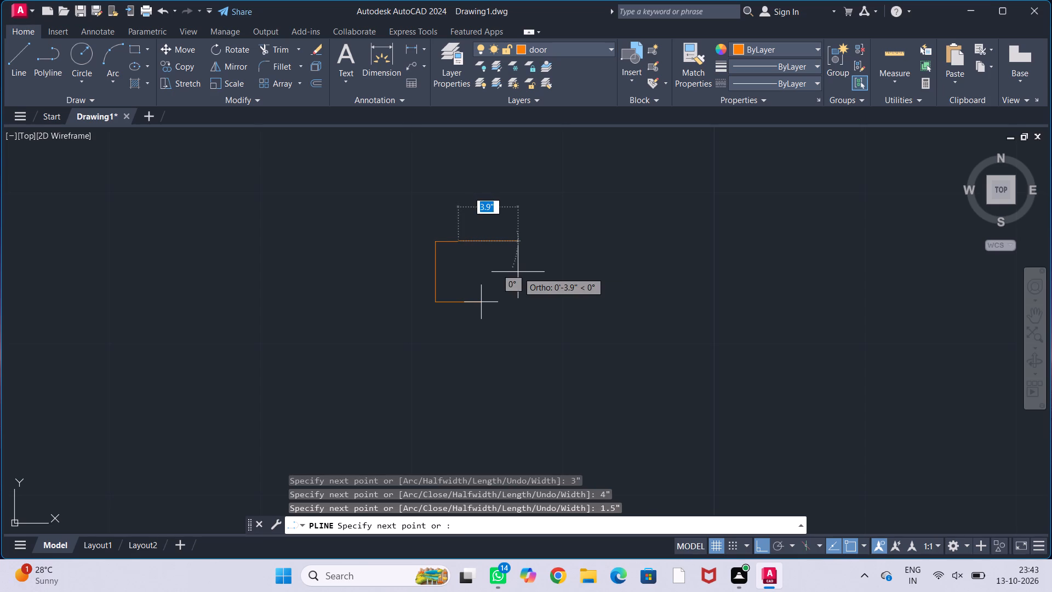
type("1.5\"")
key("Return")
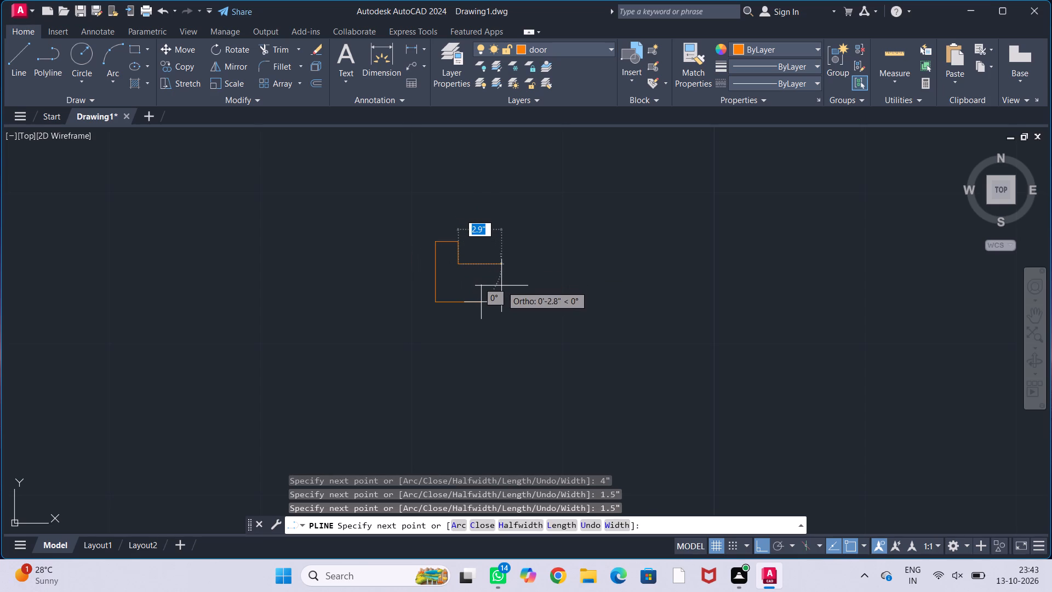
type("1.5\"")
key("Return")
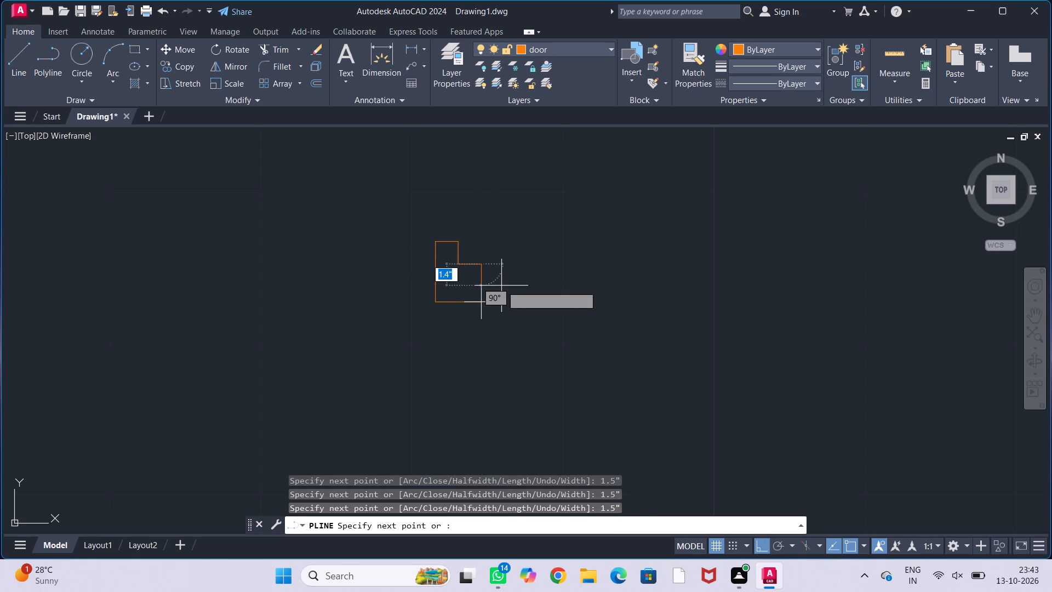
left_click(482, 299)
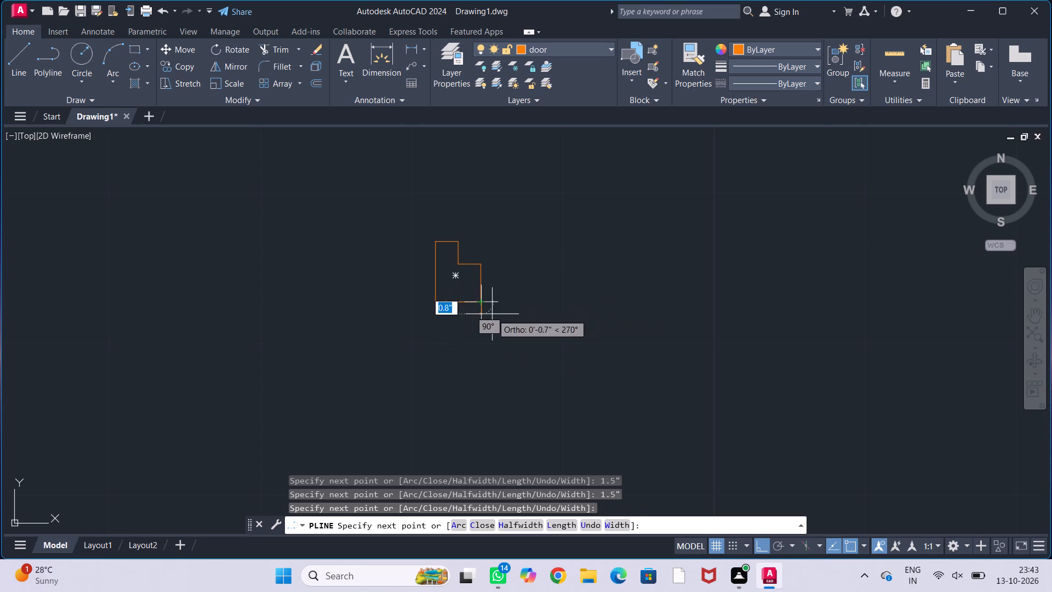
key("Escape")
key("Escape")
scroll(500, 311, "down", 1)
key("Escape")
key("Escape")
middle_click_drag(525, 305, 425, 302)
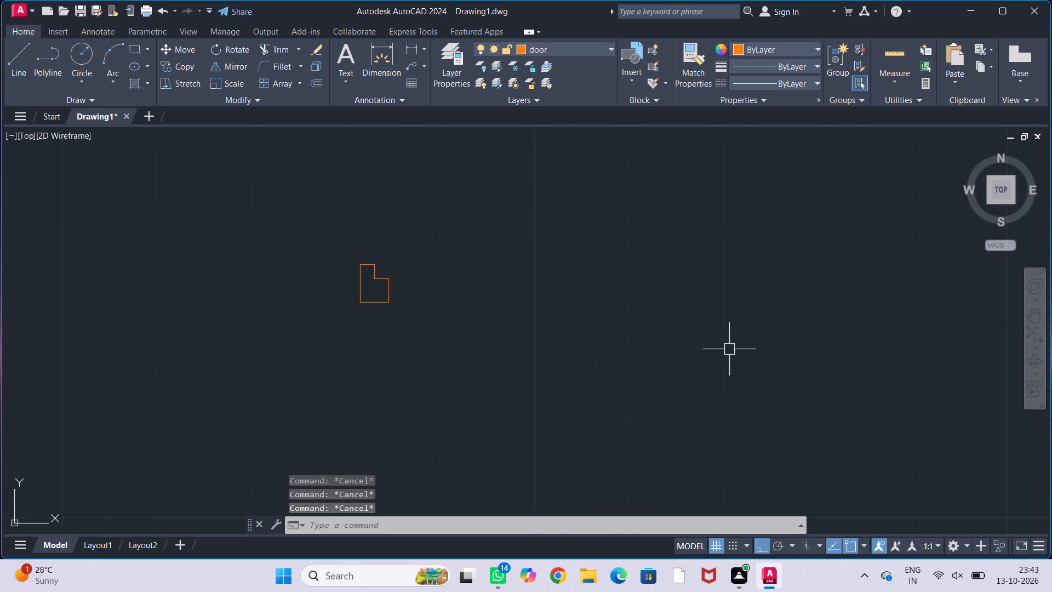
Draw a 3' horizontal line eastward from the jamb's outer bottom corner.
middle_click_drag(626, 342, 551, 321)
scroll(549, 318, "up", 1)
middle_click_drag(550, 316, 587, 361)
scroll(585, 347, "down", 1)
middle_click_drag(565, 327, 571, 329)
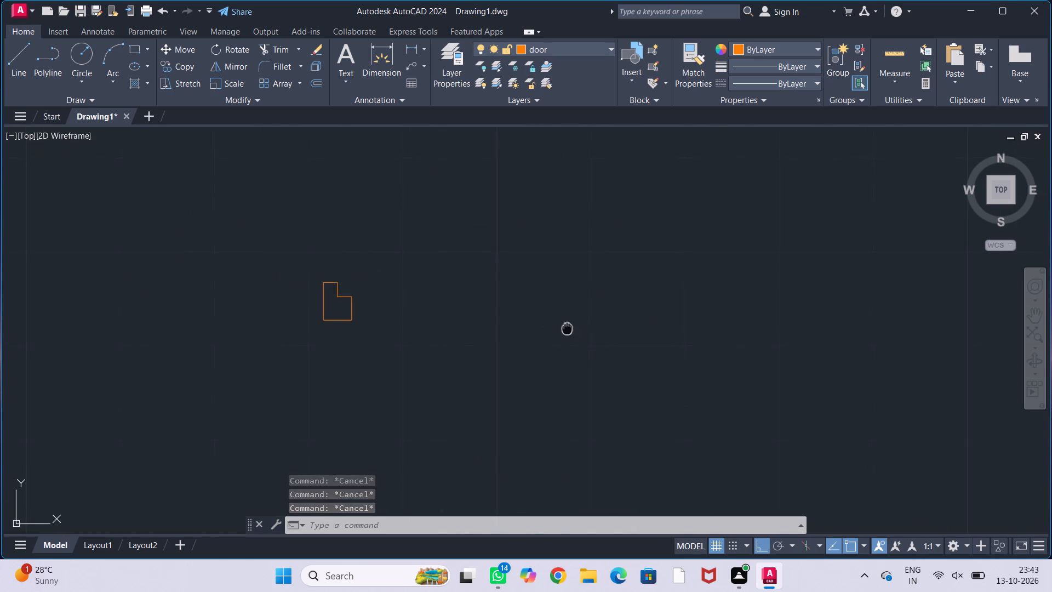
middle_click_drag(571, 329, 579, 333)
key("l")
key("Return")
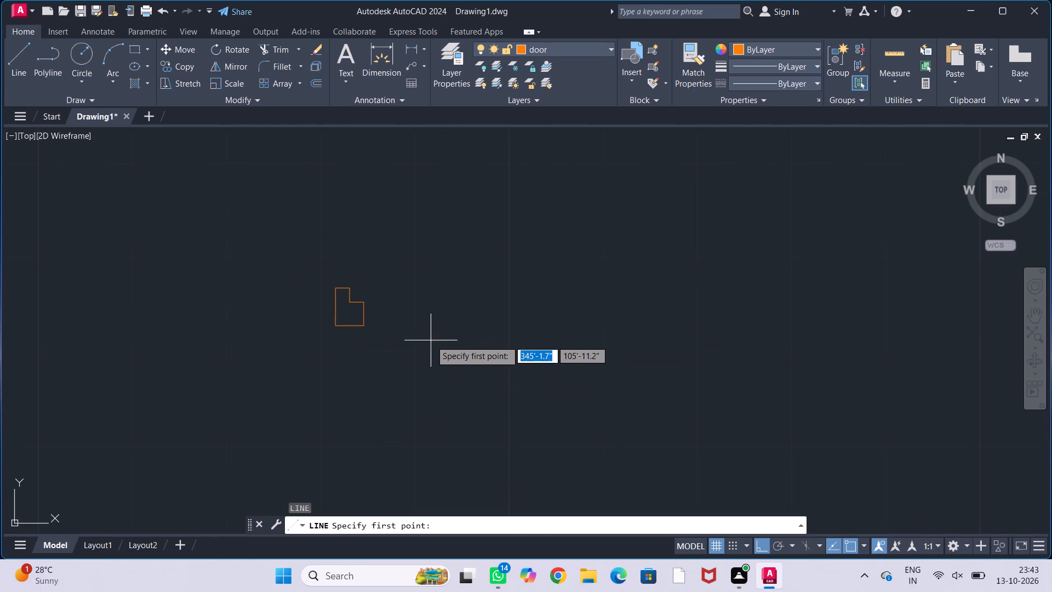
left_click(334, 329)
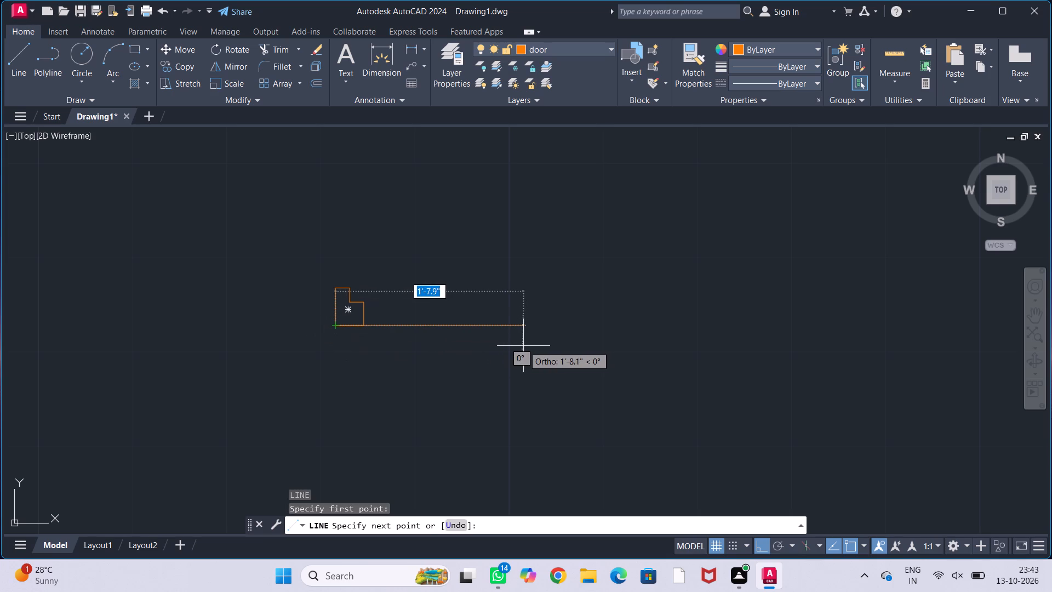
type("3'")
key("Return")
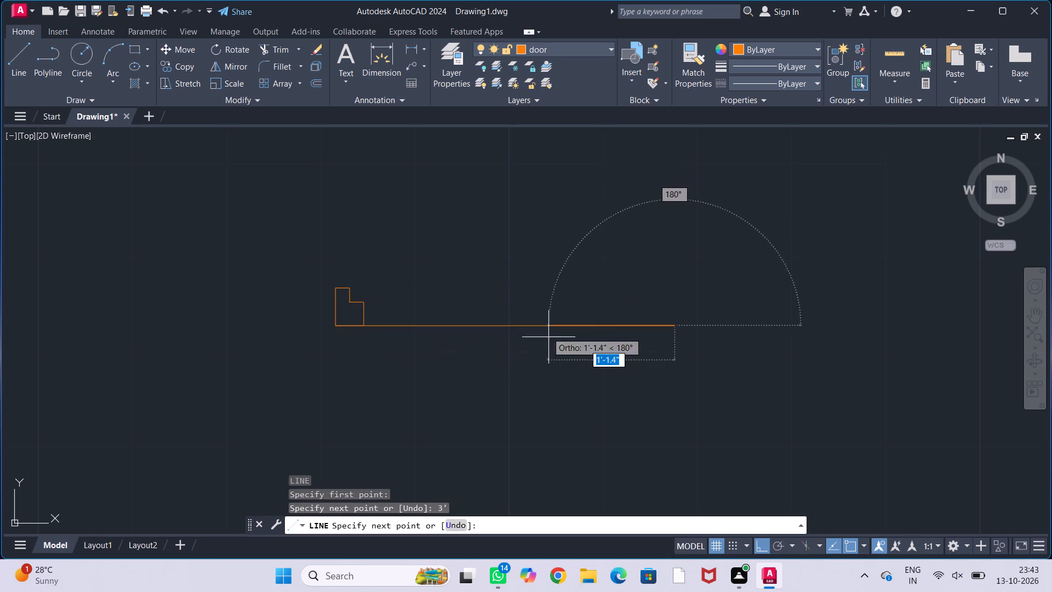
key("Escape")
key("Escape")
key("Escape")
key("Escape")
Mirror the jamb about a vertical axis through the midpoint of the 3' line, keeping the original.
left_click(347, 302)
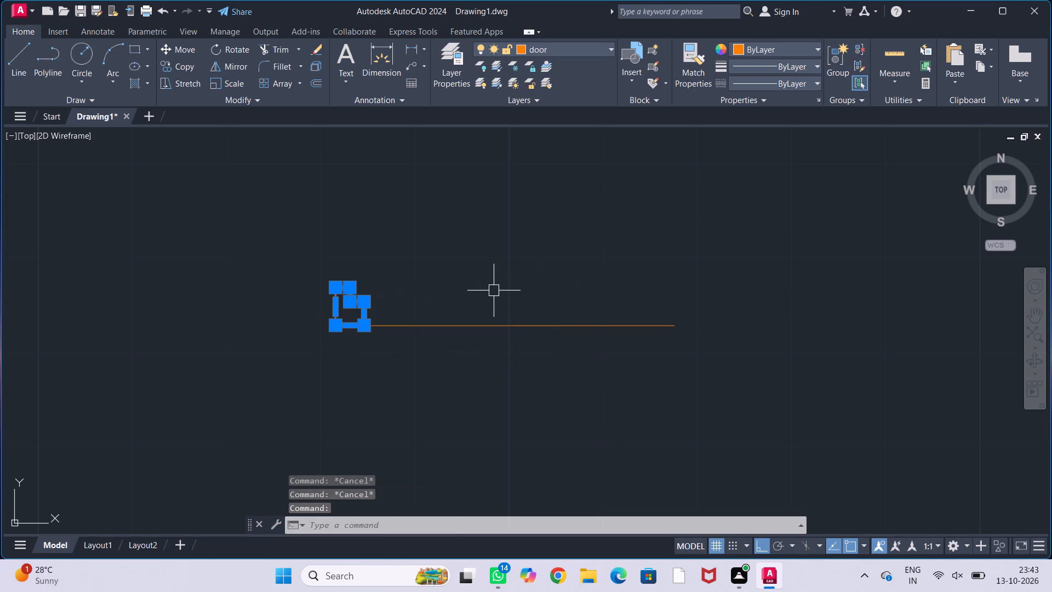
type("mi")
key("Return")
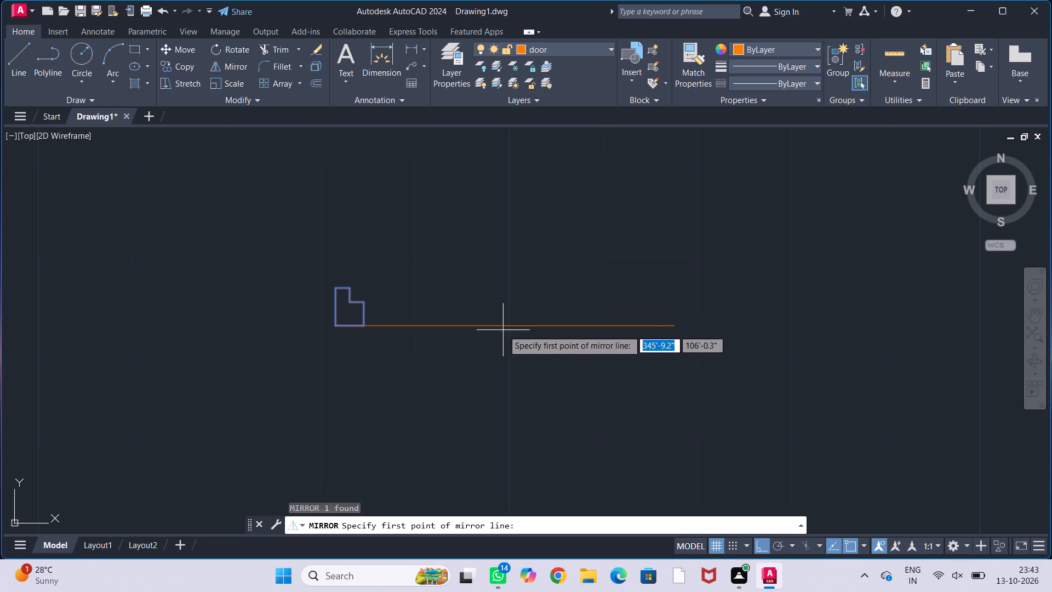
left_click(502, 327)
left_click(509, 253)
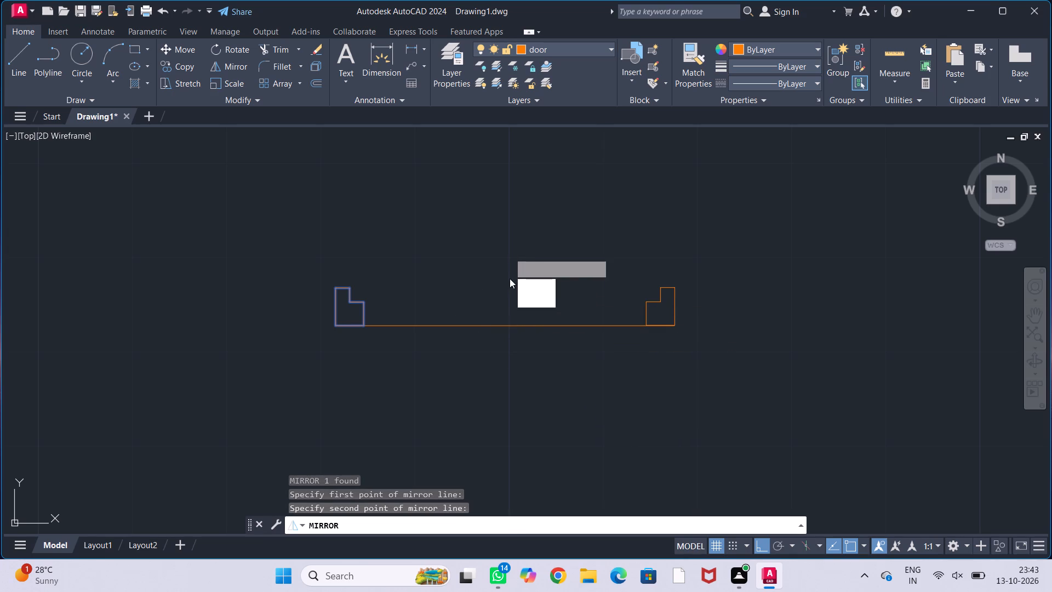
left_click_drag(524, 295, 510, 253)
key("Escape")
key("Escape")
key("Escape")
key("Escape")
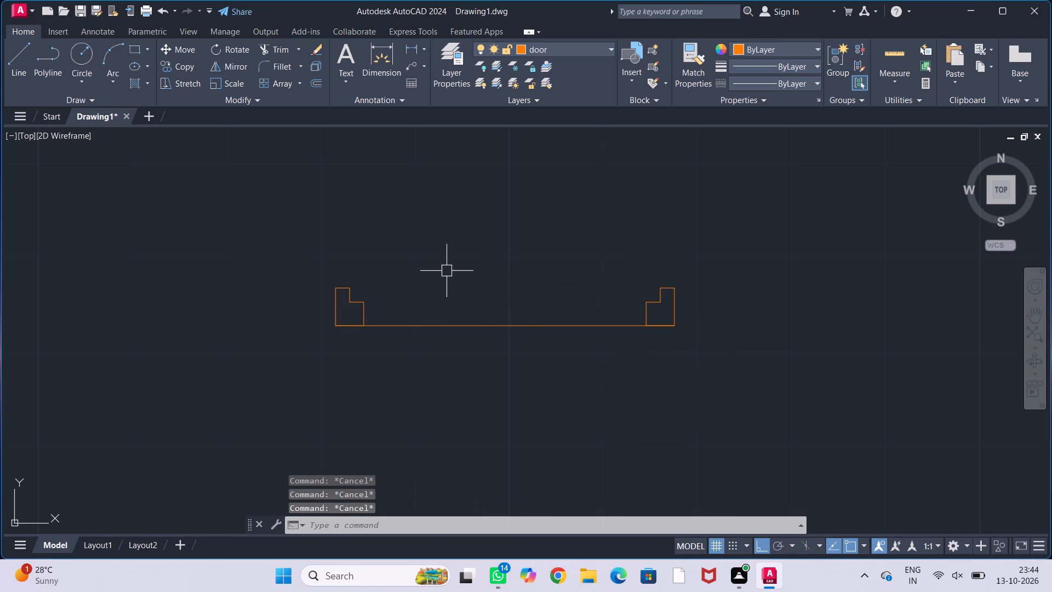
Draw a 1.5" by 2'9" upright rectangle for the door leaf, northwest of the jambs.
key("r")
key("e")
key("c")
key("Return")
left_click(181, 204)
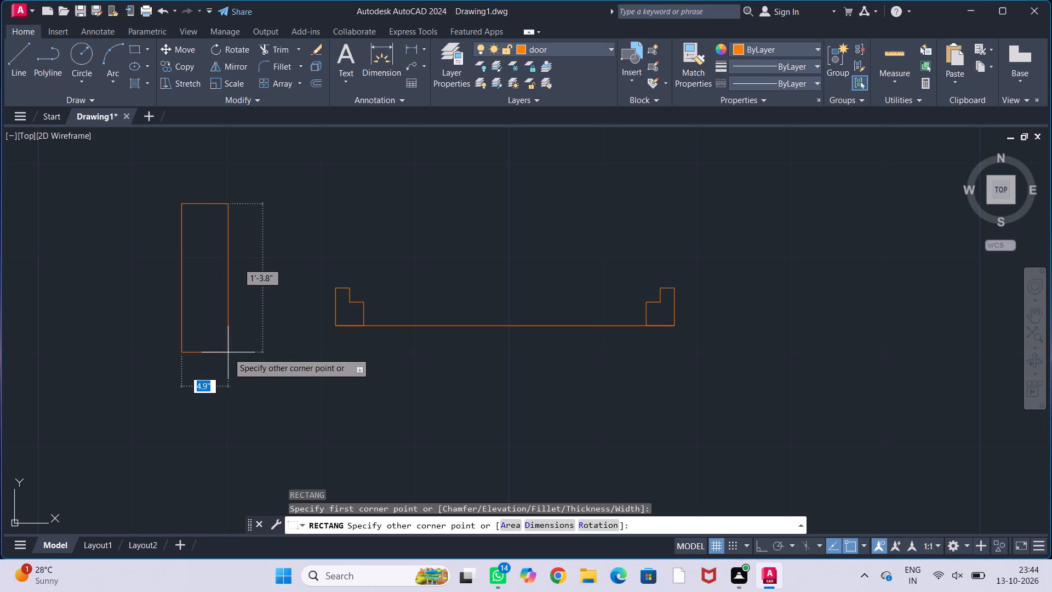
type("1.5\",")
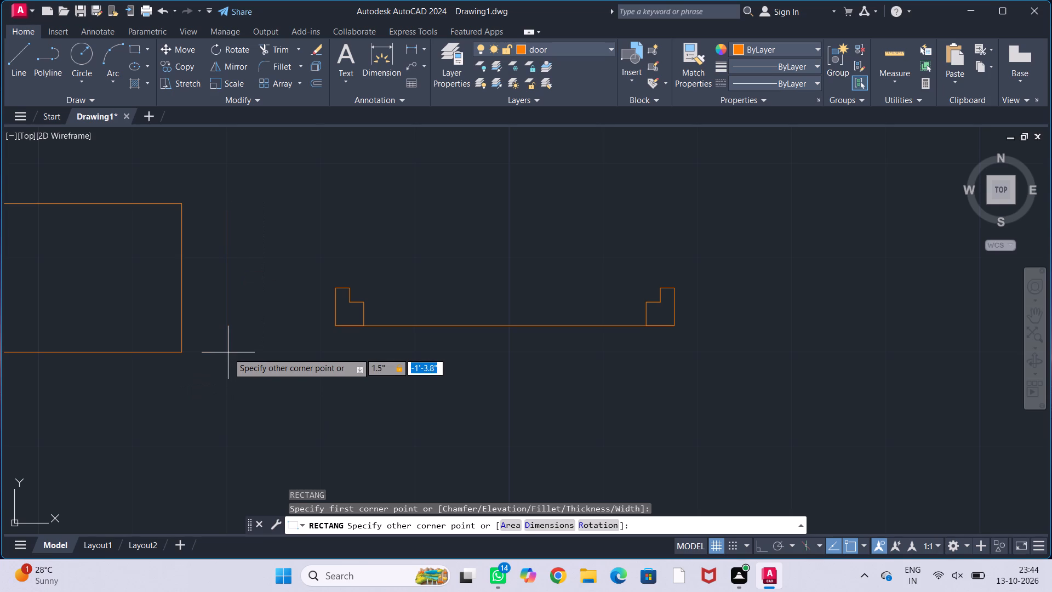
type("2'9\"")
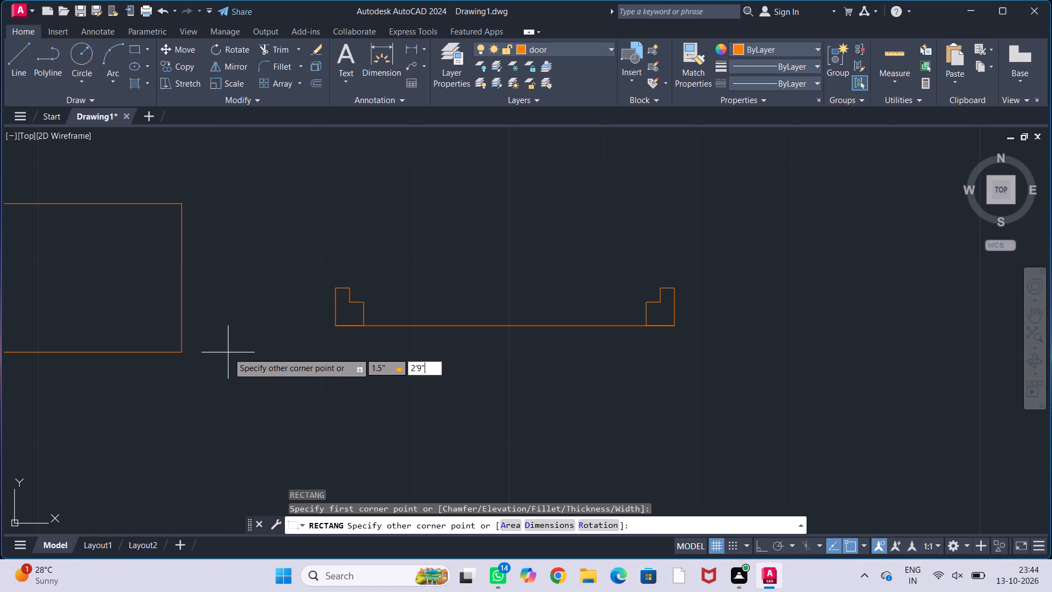
key("Return")
Move the door leaf by its lower-left corner onto the inner notch corner of the west jamb.
left_click(180, 206)
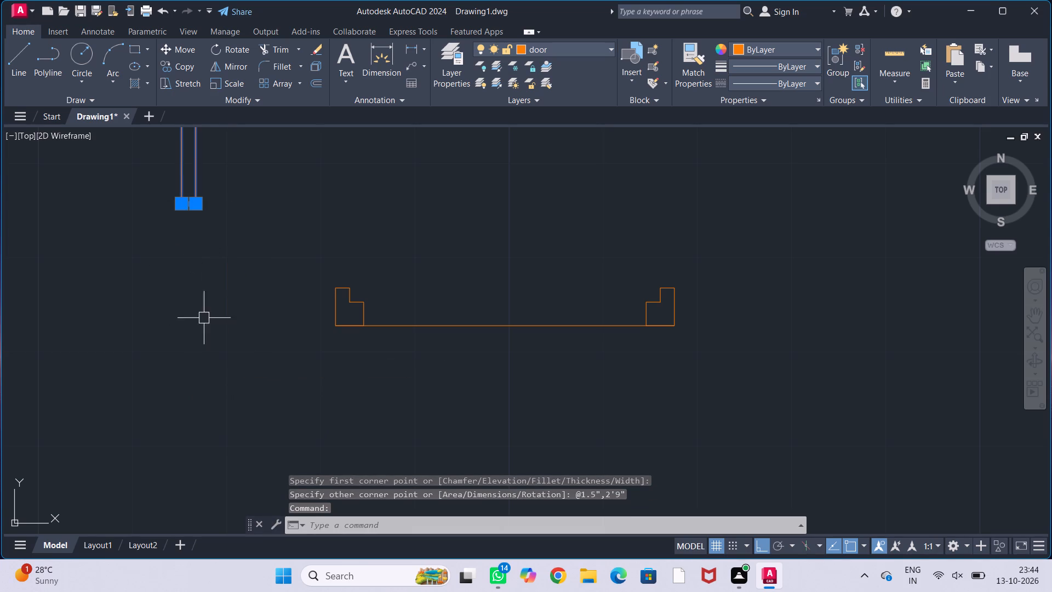
key("m")
key("Return")
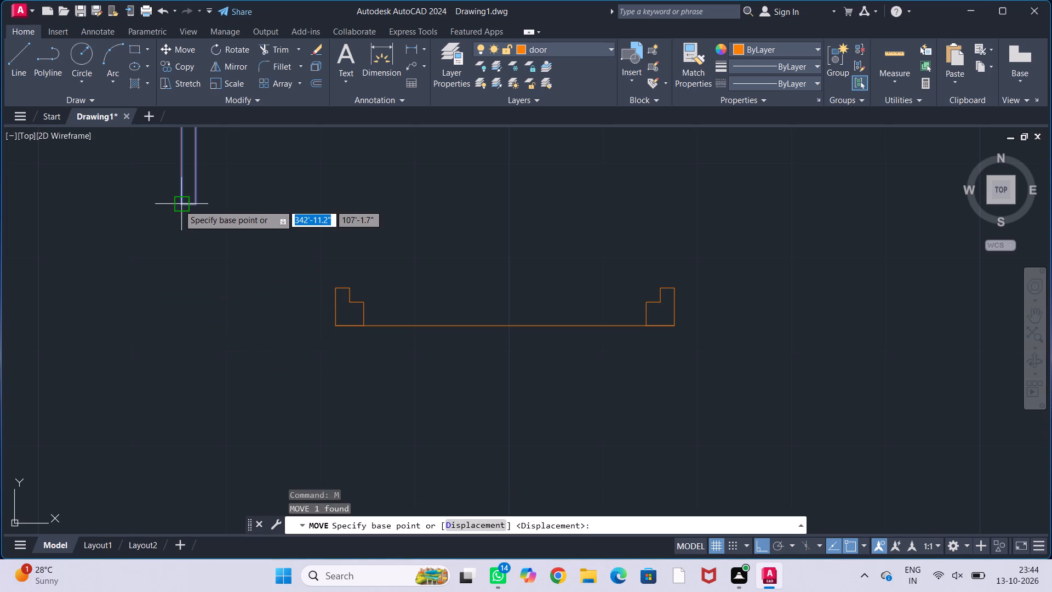
left_click(179, 204)
scroll(345, 300, "up", 2)
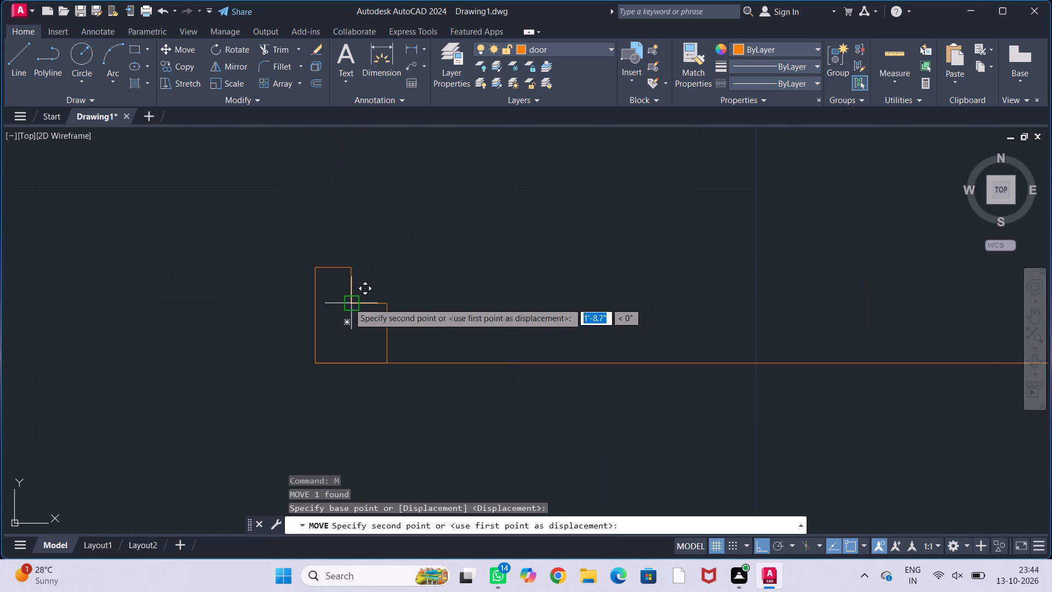
left_click(348, 302)
scroll(407, 299, "down", 3)
middle_click_drag(473, 266, 414, 342)
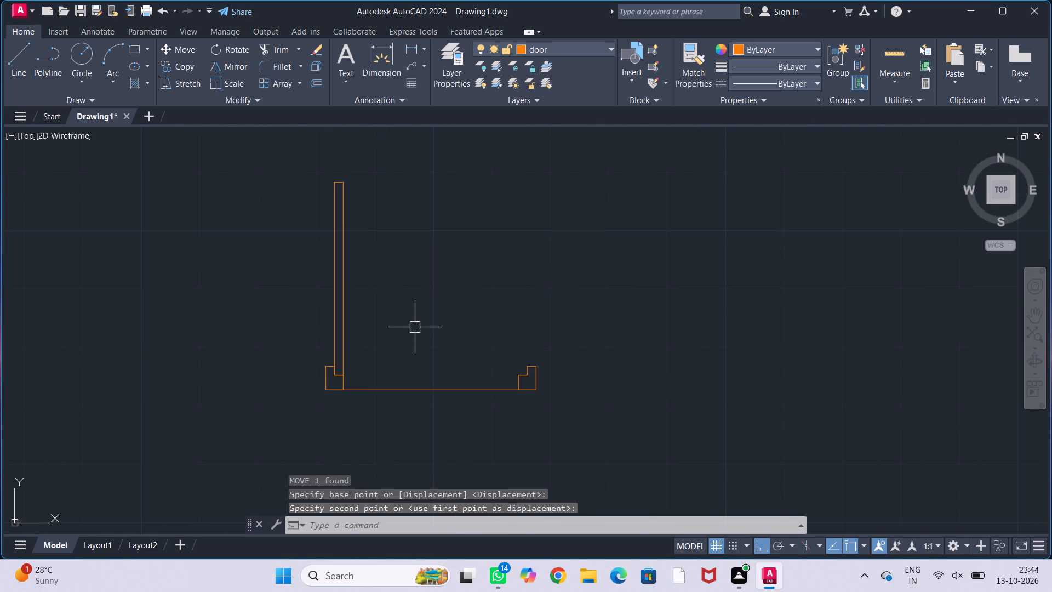
Draw a circle for the door swing, centred on the leaf's lower-left corner at the jamb notch and reaching the leaf's upper-right corner.
key("c")
key("Return")
scroll(325, 356, "up", 1)
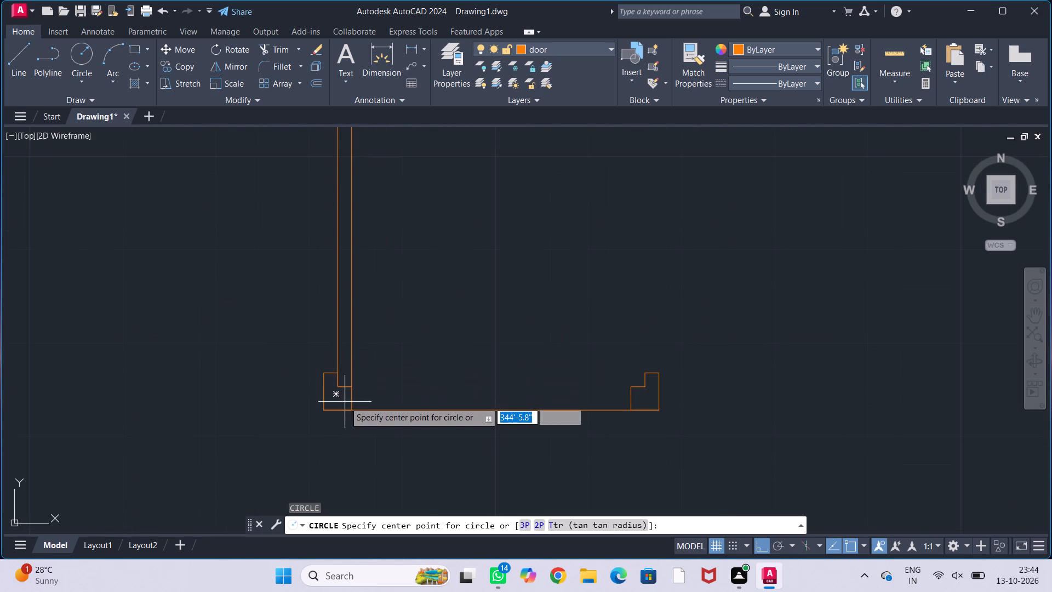
scroll(341, 389, "up", 2)
left_click(332, 388)
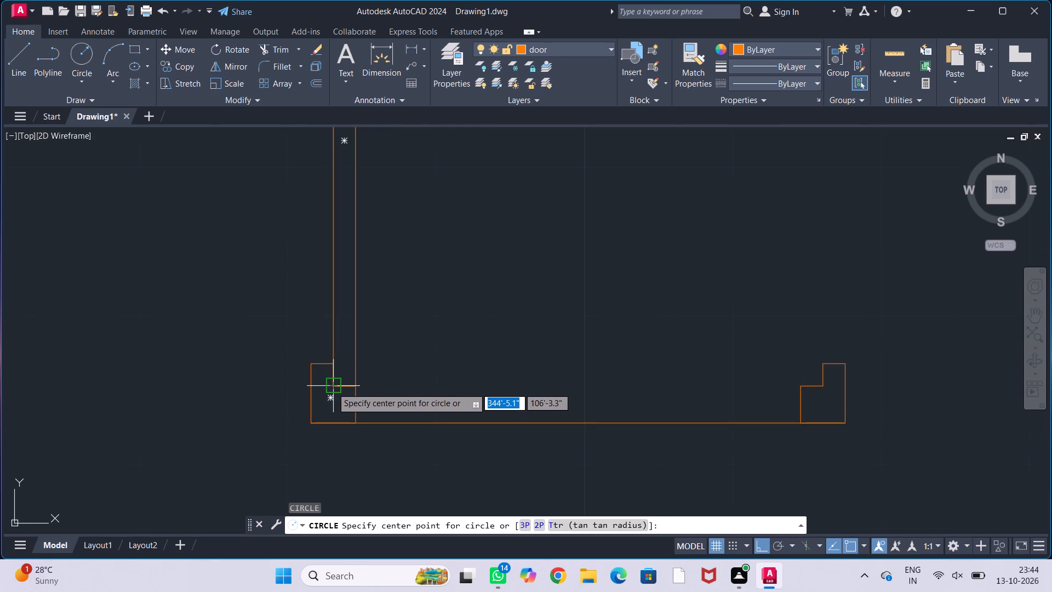
scroll(396, 267, "down", 2)
middle_click_drag(404, 246, 379, 380)
scroll(351, 263, "up", 2)
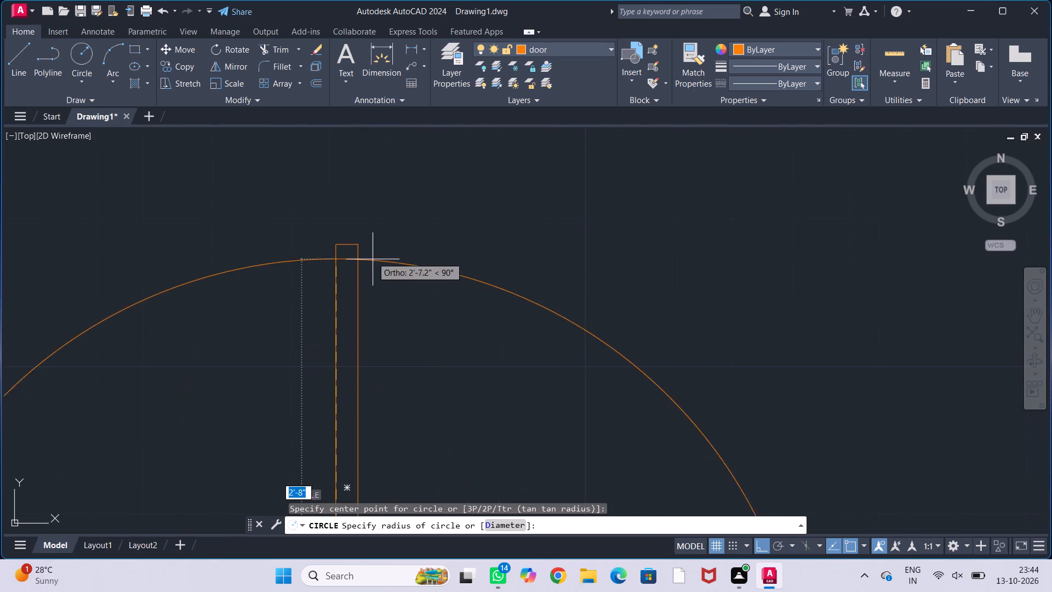
left_click(361, 242)
scroll(425, 261, "down", 3)
middle_click_drag(436, 316, 442, 247)
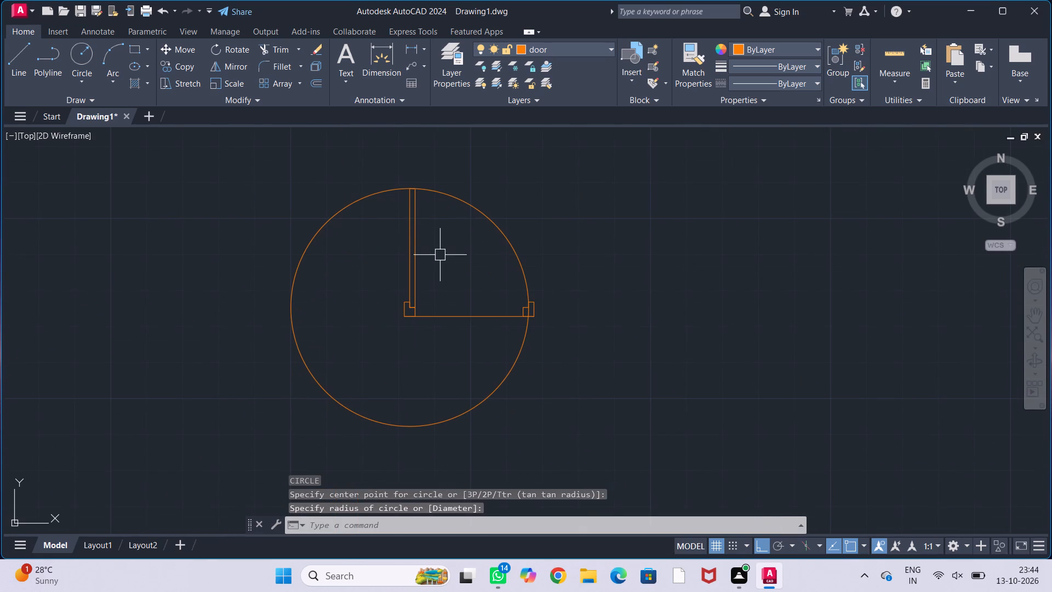
Trim the swing circle to the quarter arc between the leaf's top and the east jamb, including the piece inside the jamb.
key("Escape")
key("Escape")
key("Escape")
key("Escape")
key("Escape")
type("tr")
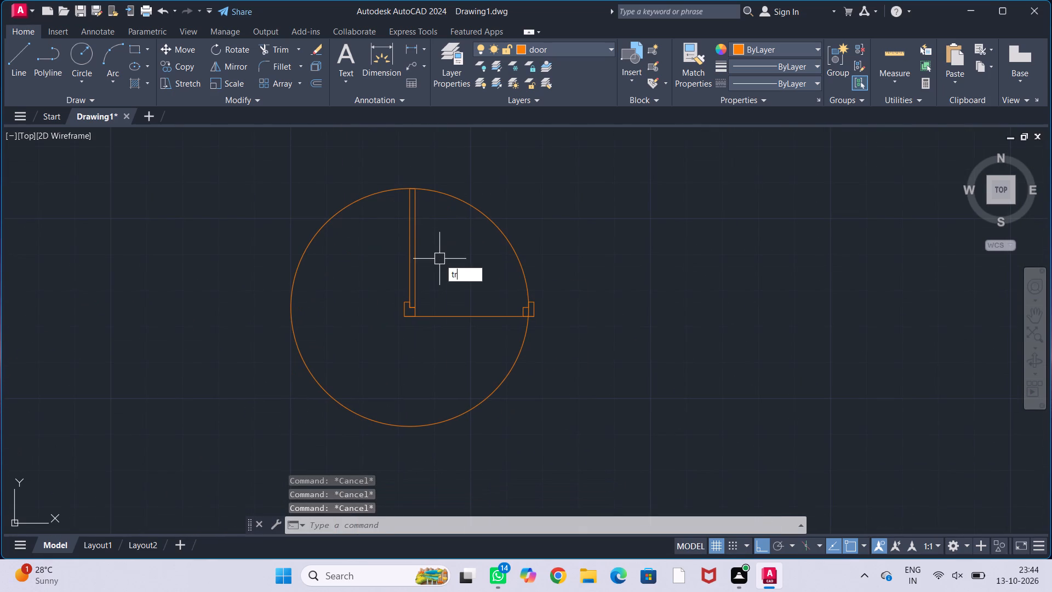
key("Return")
left_click(338, 398)
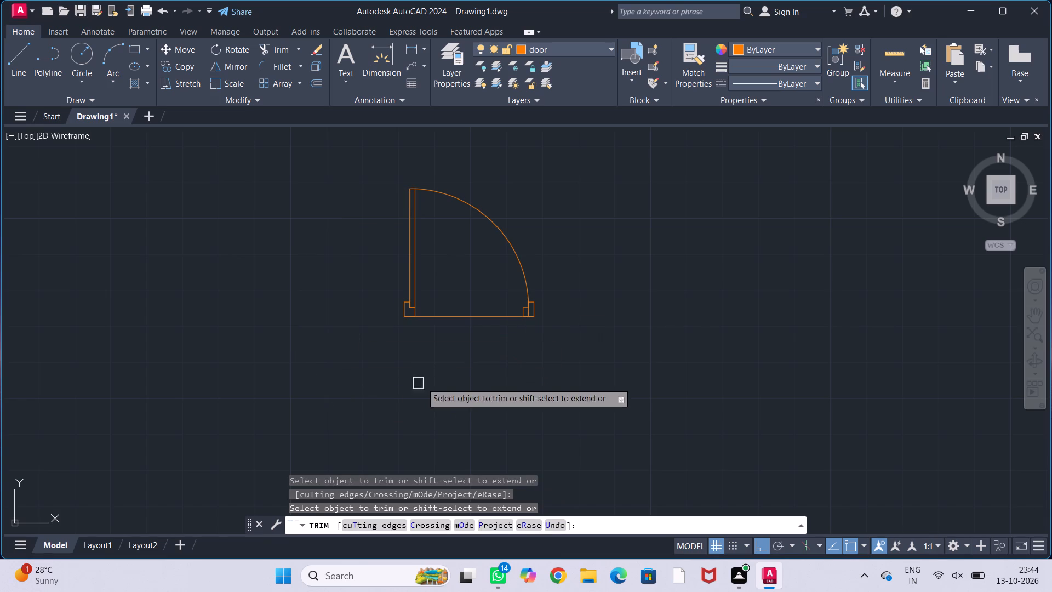
scroll(523, 316, "up", 3)
left_click(528, 309)
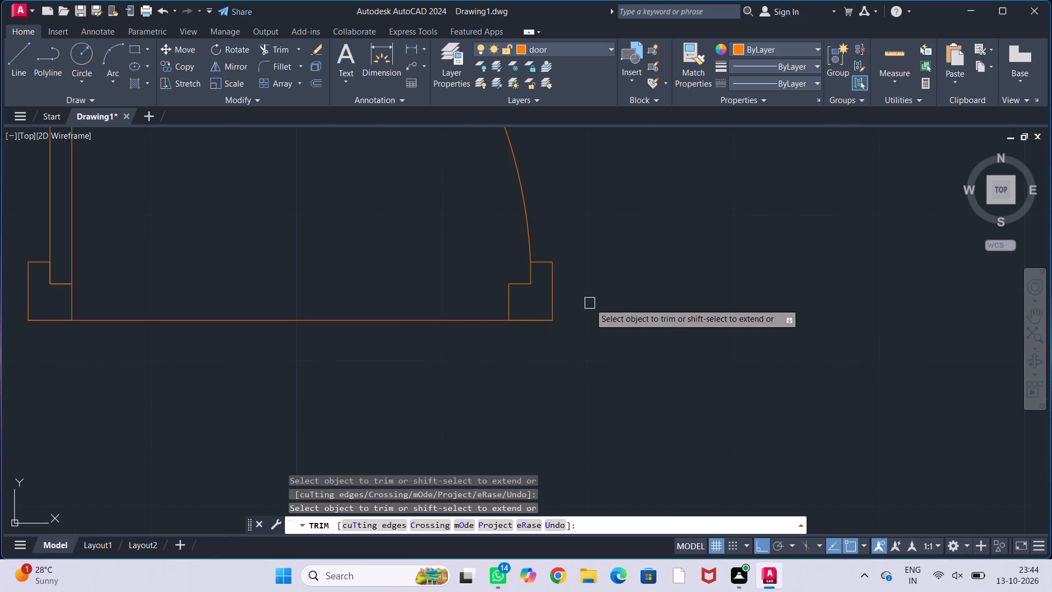
key("Escape")
key("Escape")
key("Escape")
key("Escape")
key("Escape")
scroll(591, 302, "down", 2)
middle_click_drag(598, 293, 575, 334)
scroll(580, 327, "down", 1)
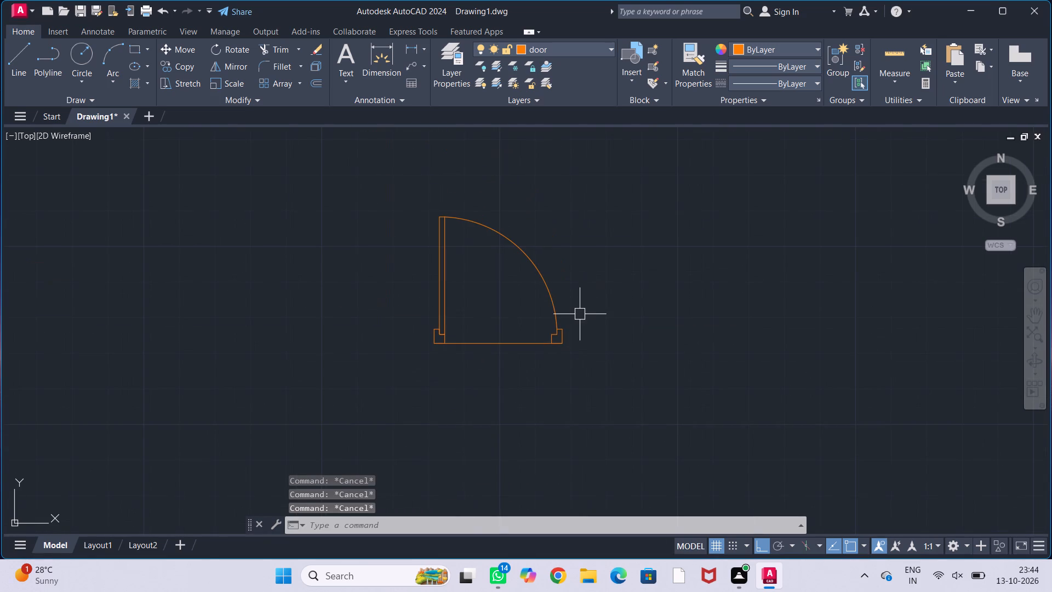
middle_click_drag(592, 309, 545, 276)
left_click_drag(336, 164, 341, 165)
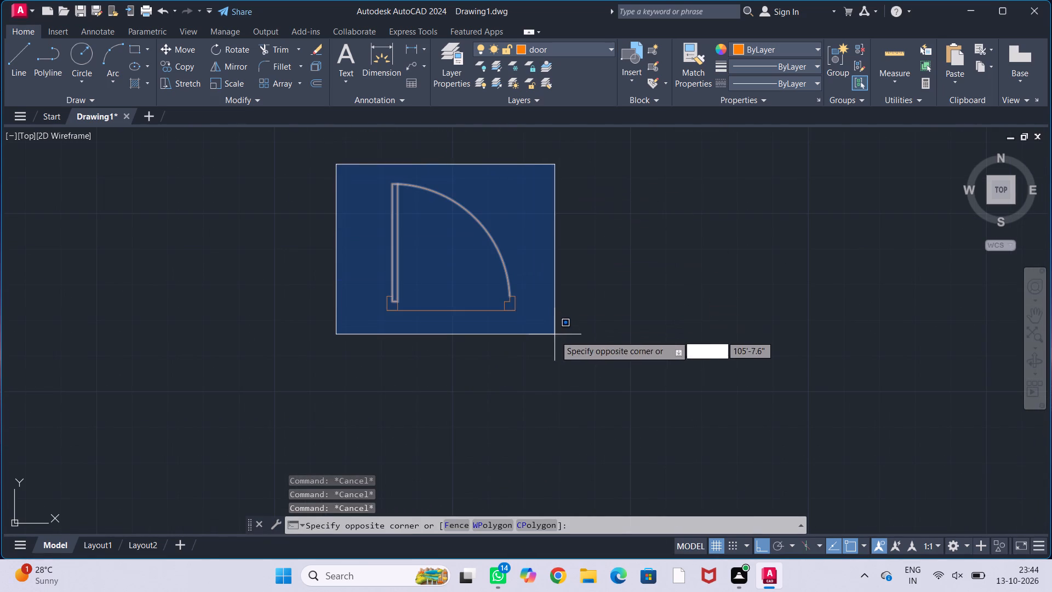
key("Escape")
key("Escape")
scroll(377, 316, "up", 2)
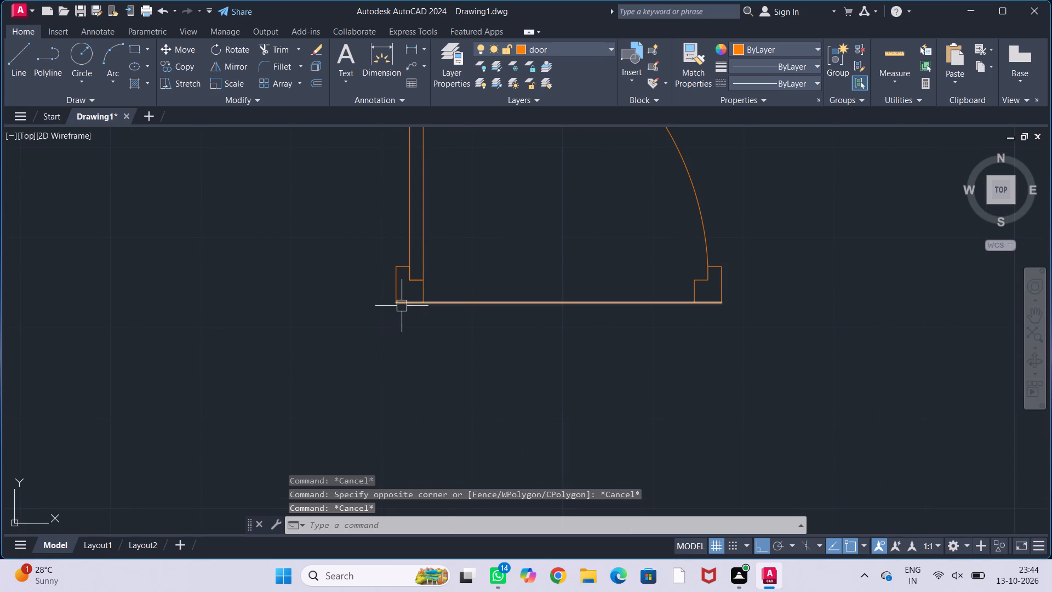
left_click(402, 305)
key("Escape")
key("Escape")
Copy the west jamb by its lower-left corner about 5' due south, clear of the 3' door symbol.
left_click(395, 291)
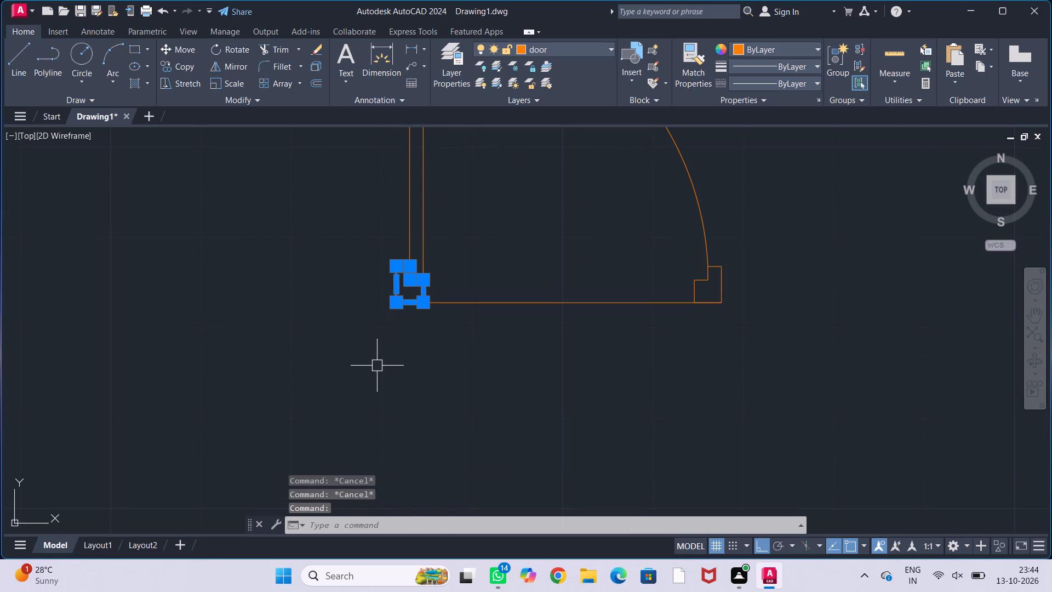
key("c")
key("o")
key("Return")
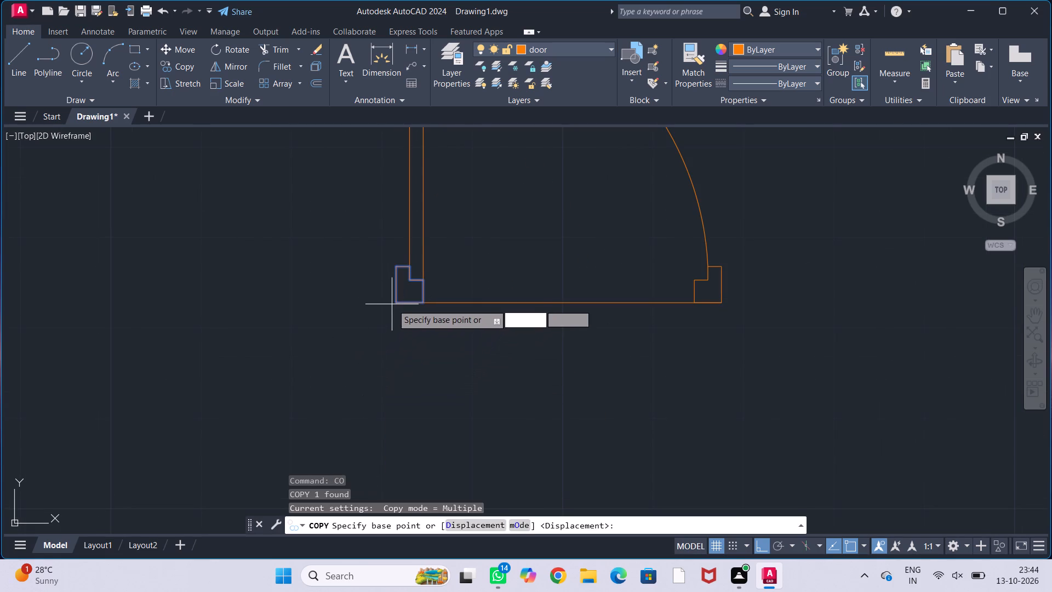
left_click_drag(393, 304, 395, 316)
scroll(395, 334, "down", 2)
middle_click_drag(393, 402, 379, 311)
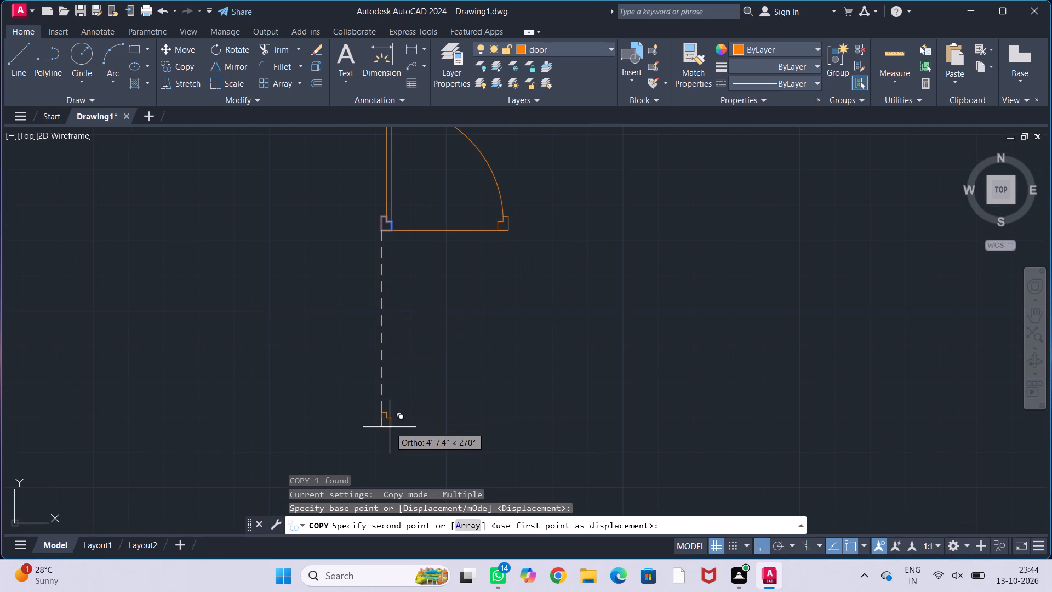
left_click(393, 434)
key("Escape")
key("Escape")
key("Escape")
key("Escape")
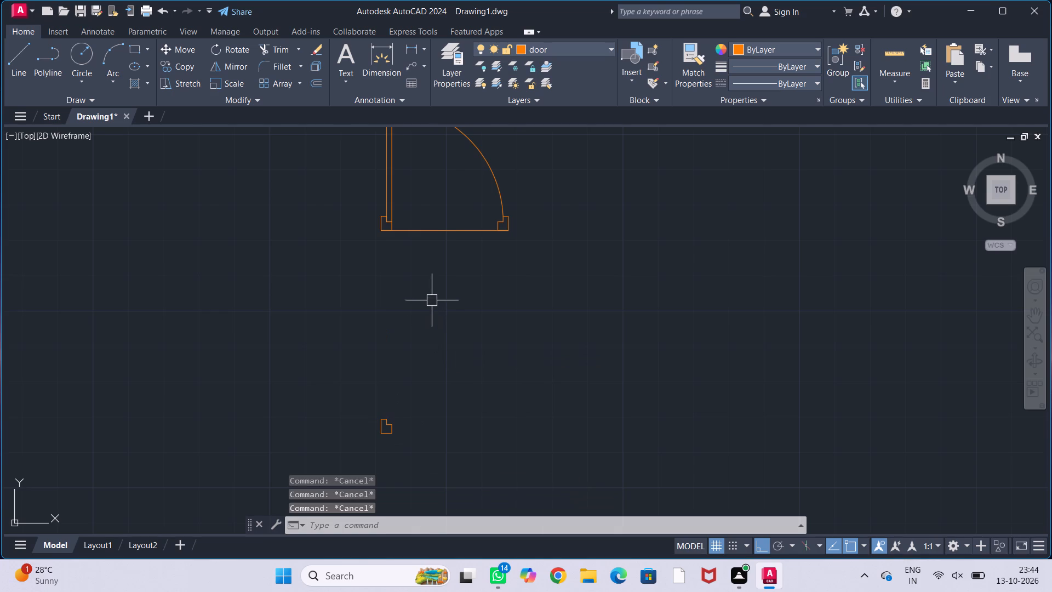
Define the complete 3' door symbol as a block named d1, converting the selected objects and keeping the default base point.
middle_click_drag(432, 300, 443, 414)
left_click_drag(311, 191, 419, 190)
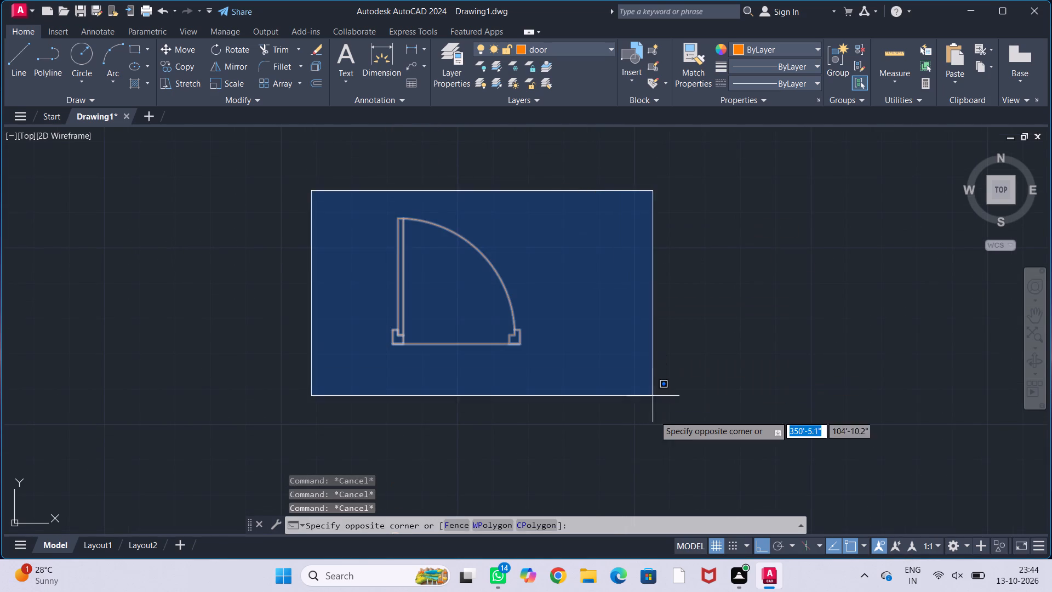
left_click(630, 402)
key("b")
key("Return")
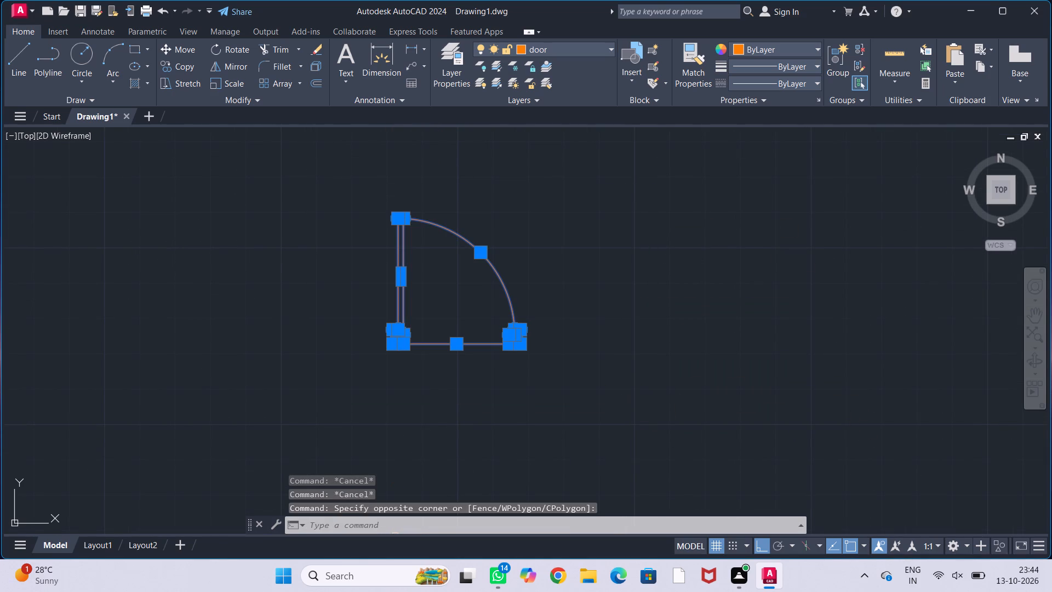
left_click(407, 187)
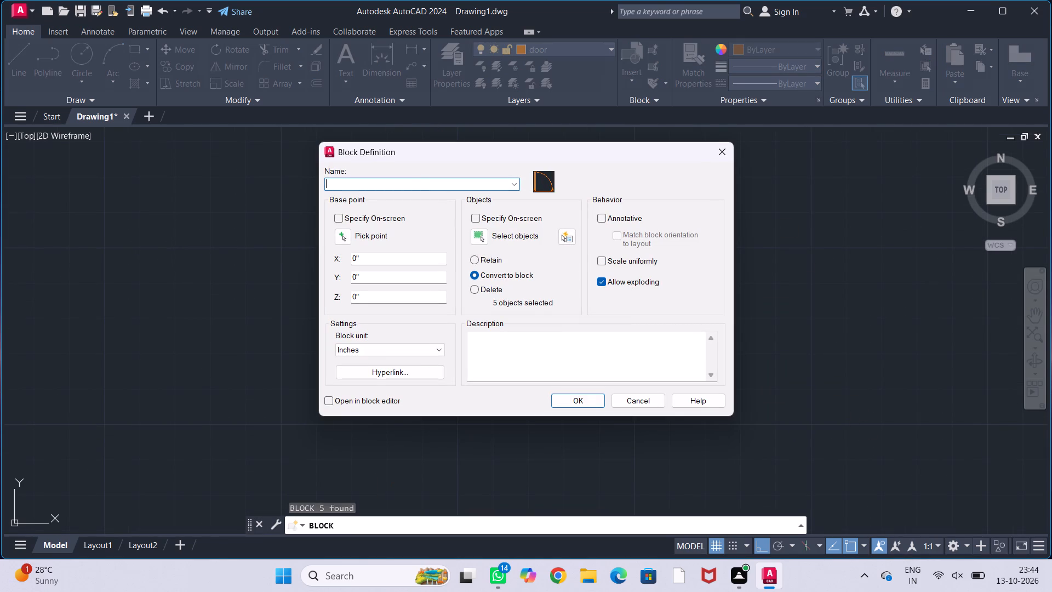
type("d1")
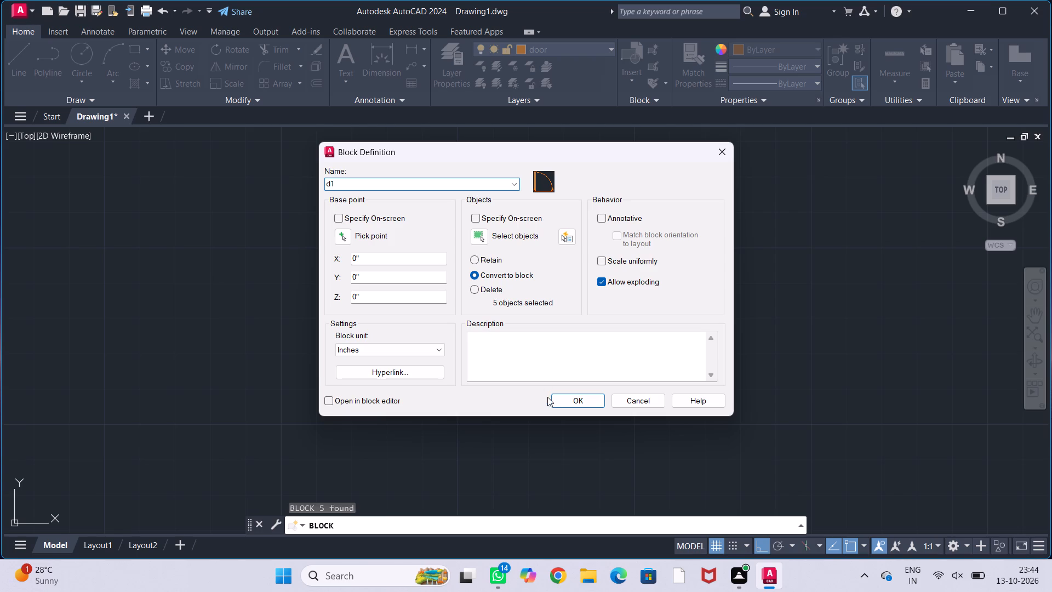
left_click(559, 403)
Draw a 2'6" horizontal line eastward from the lower-left corner of the copied jamb.
middle_click_drag(517, 356, 541, 288)
scroll(546, 277, "down", 2)
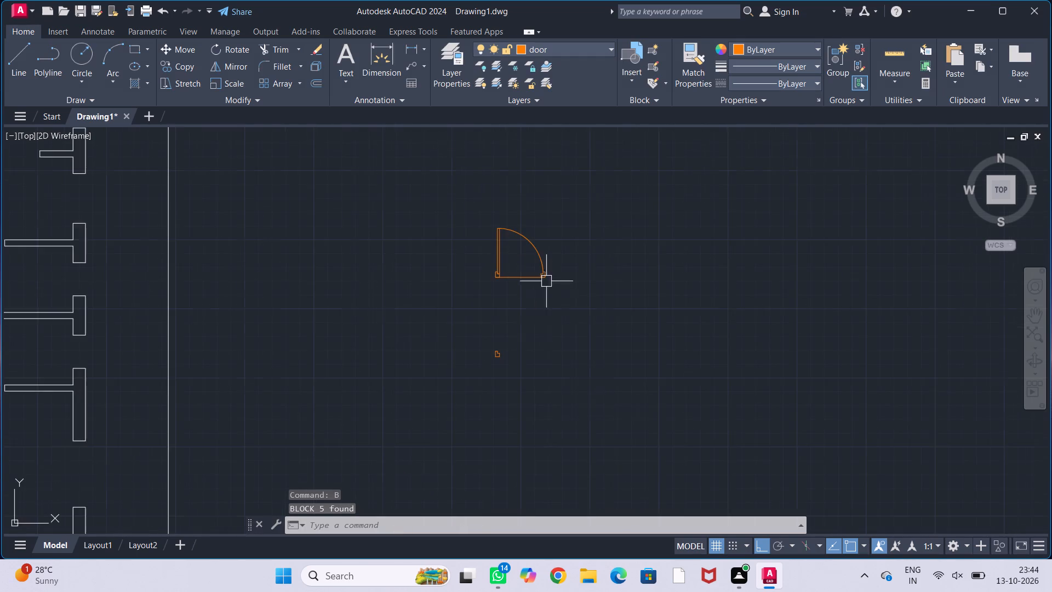
middle_click_drag(549, 340, 516, 283)
scroll(487, 291, "up", 2)
scroll(431, 317, "up", 1)
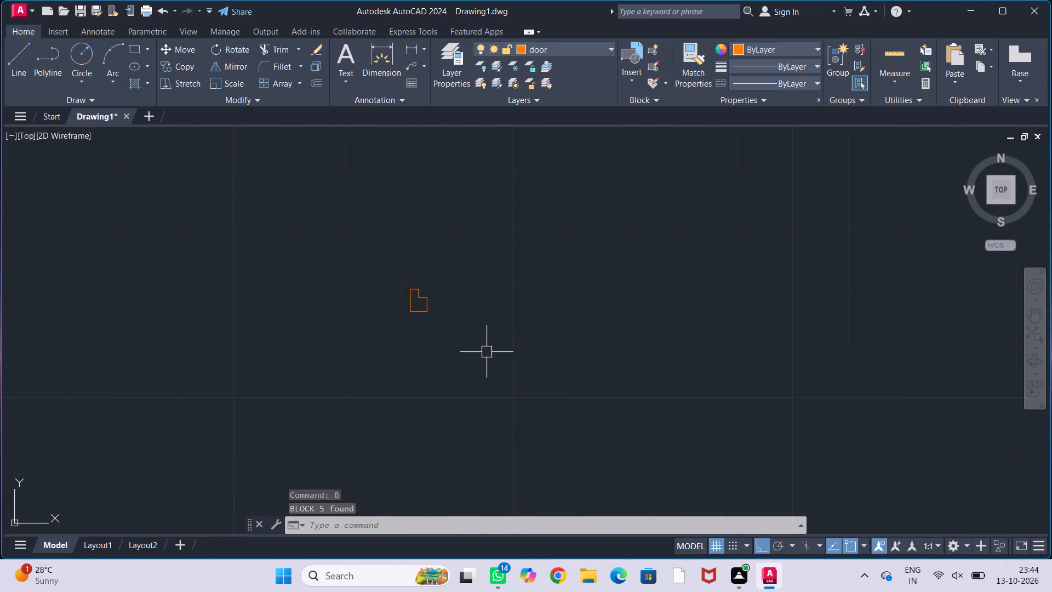
key("l")
key("Return")
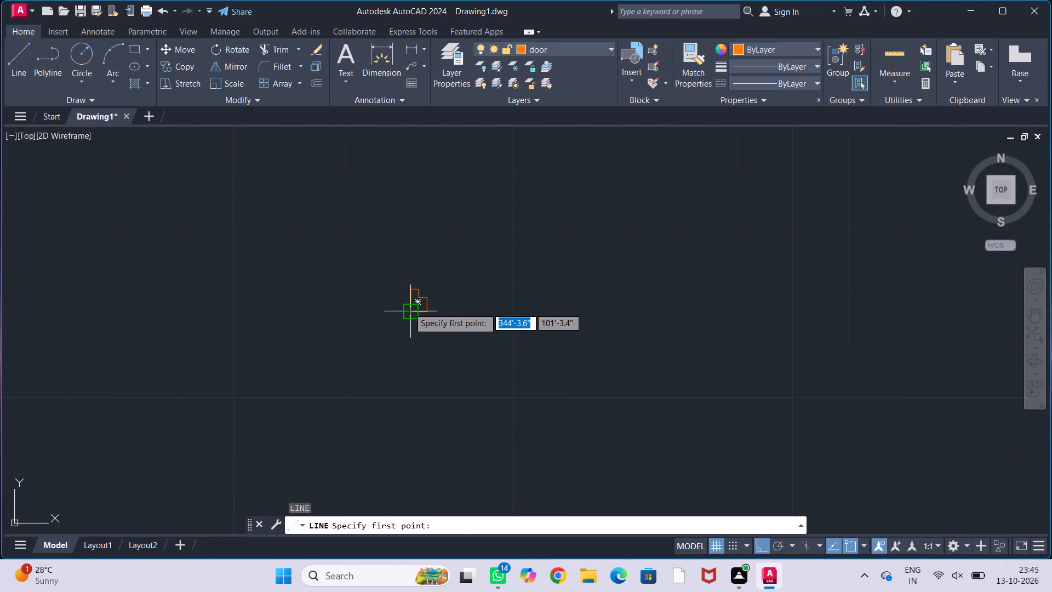
left_click(409, 308)
type("2'6\"")
key("Return")
key("Escape")
key("Escape")
key("Escape")
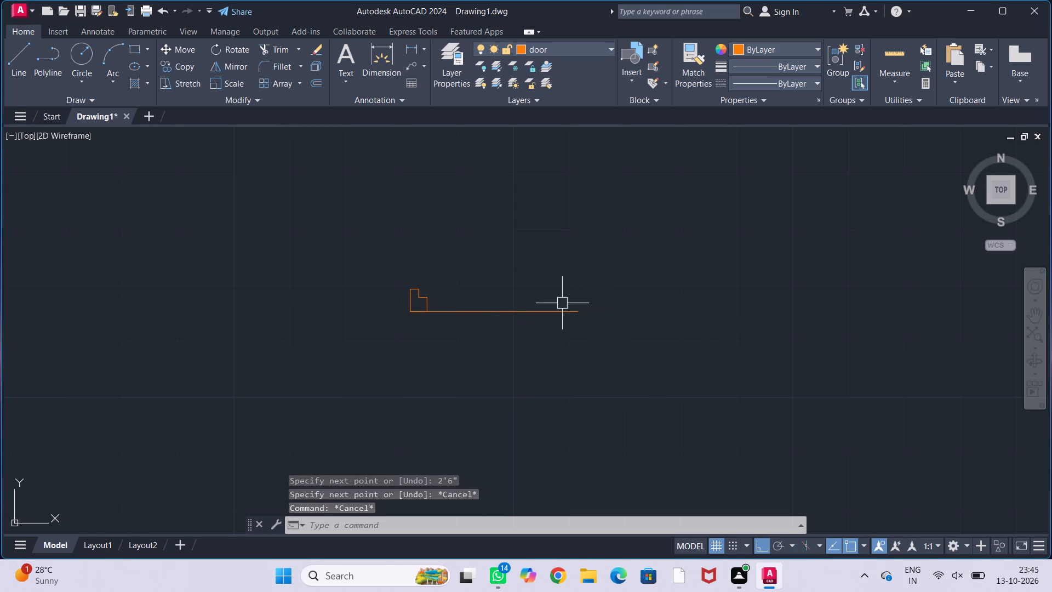
key("Escape")
Mirror the copied jamb about a vertical axis through the midpoint of the 2'6" line, keeping the original.
scroll(505, 306, "up", 2)
middle_click_drag(505, 303, 498, 301)
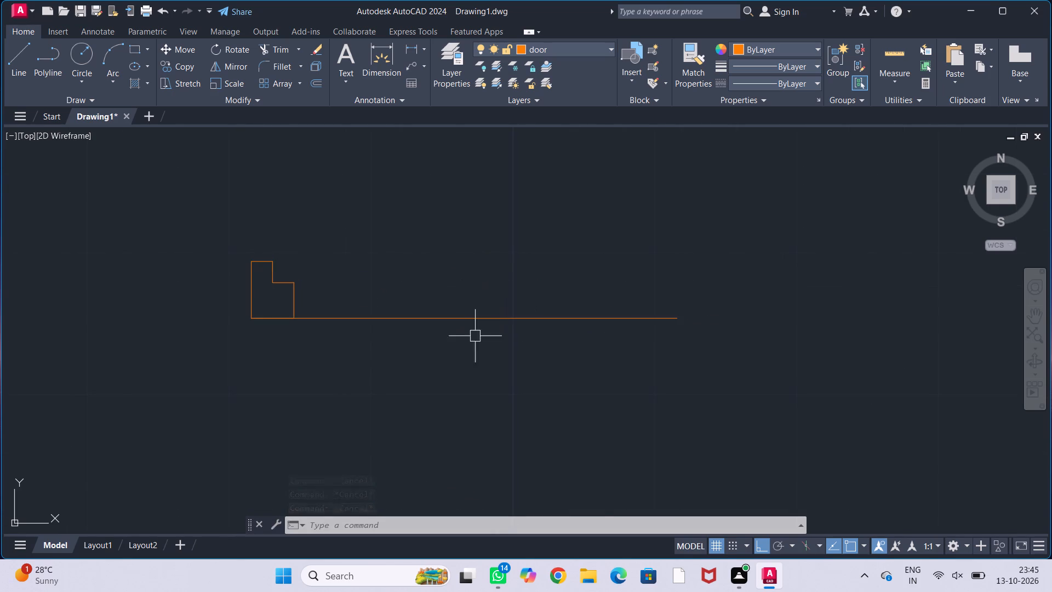
left_click(283, 282)
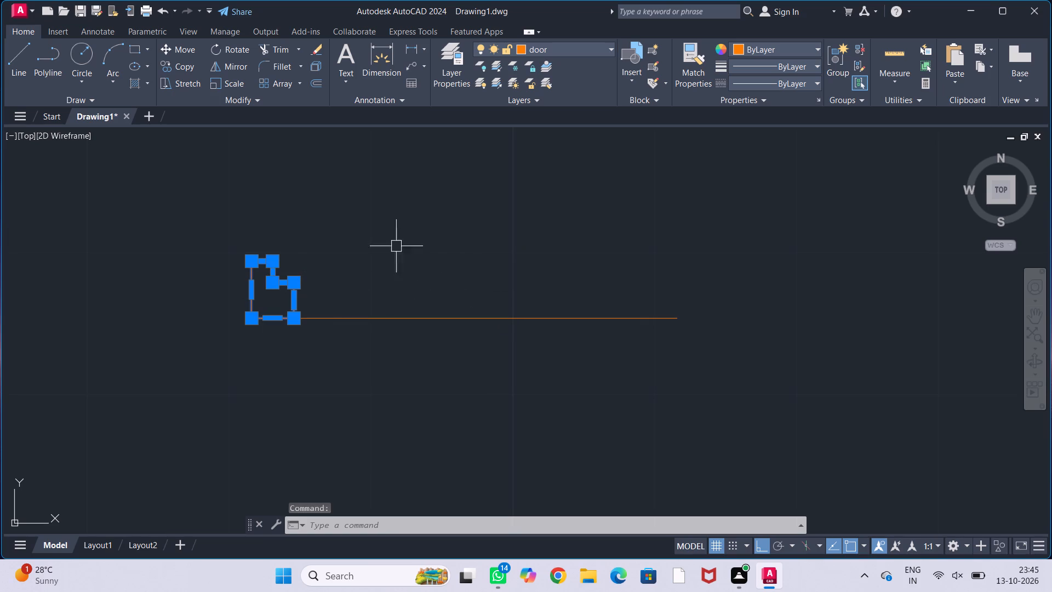
type("mi")
key("Return")
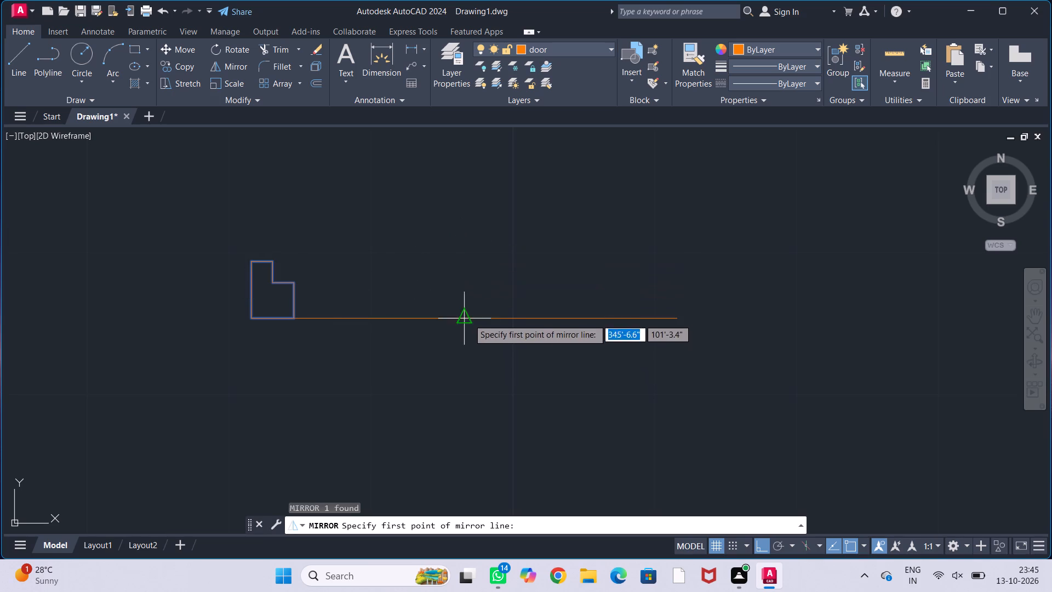
left_click(471, 314)
left_click(475, 229)
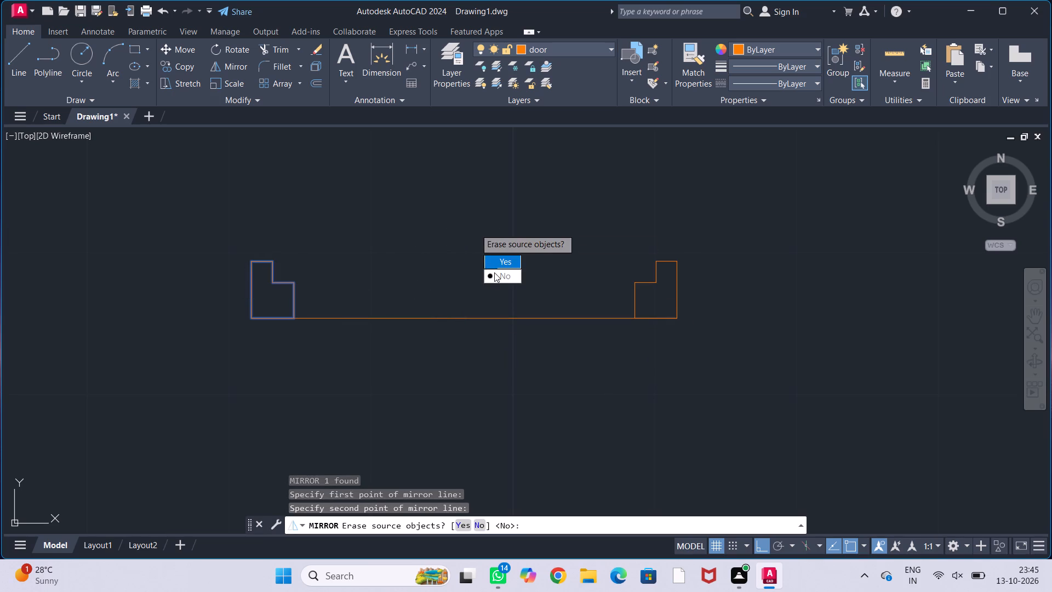
left_click_drag(494, 272, 475, 228)
key("Escape")
key("Escape")
key("Escape")
key("Escape")
Draw a 1.5" by 2'3" upright rectangle for the second door's leaf, northwest of its jambs.
scroll(464, 270, "down", 2)
middle_click_drag(479, 242, 468, 297)
scroll(466, 298, "up", 1)
middle_click_drag(451, 293, 479, 318)
key("r")
key("e")
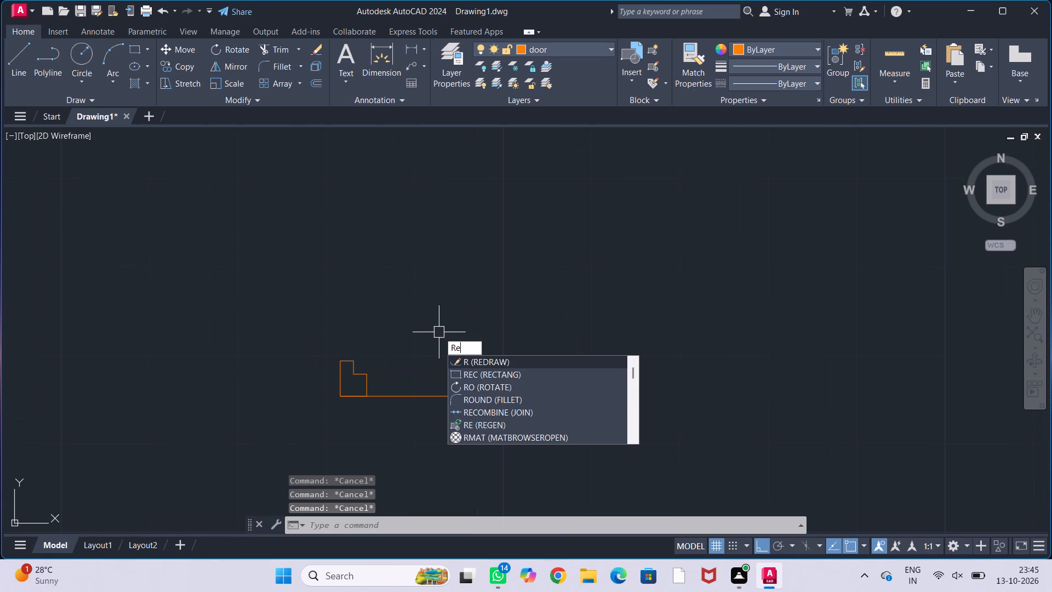
key("c")
key("Return")
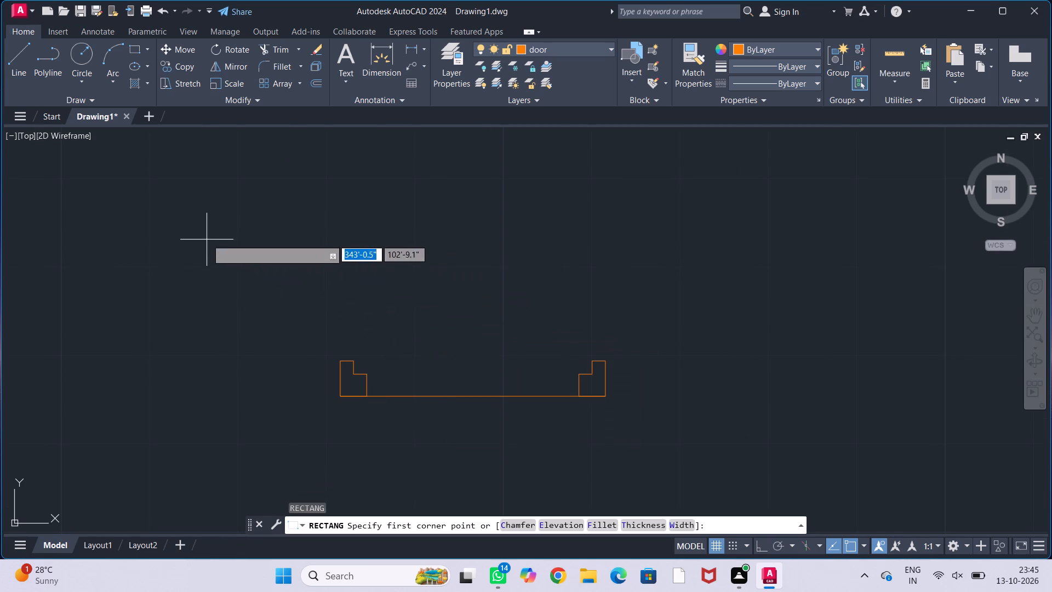
left_click(204, 190)
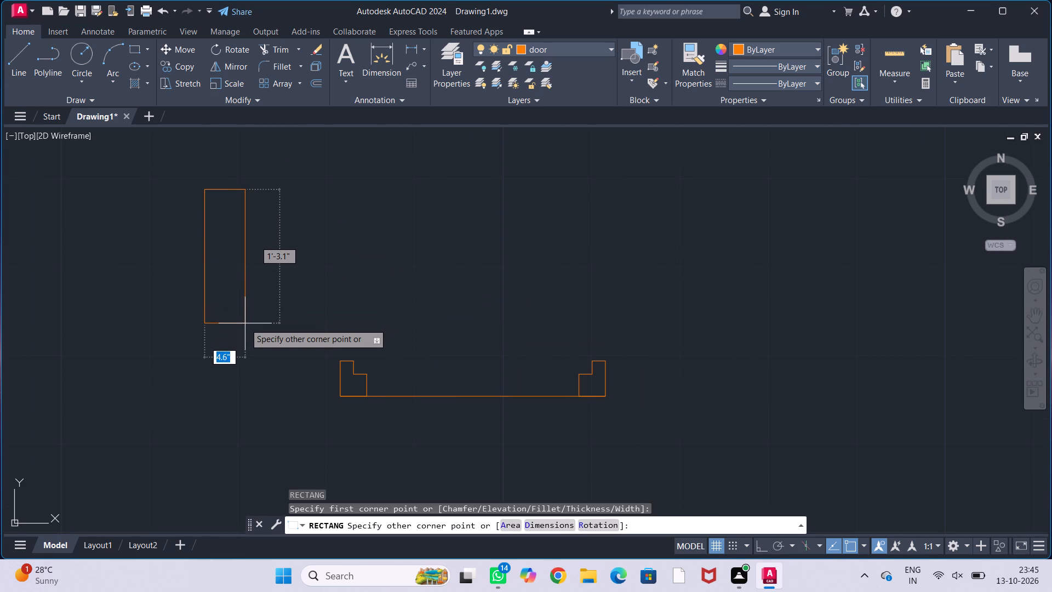
middle_click_drag(247, 323, 247, 334)
middle_click_drag(244, 344, 256, 322)
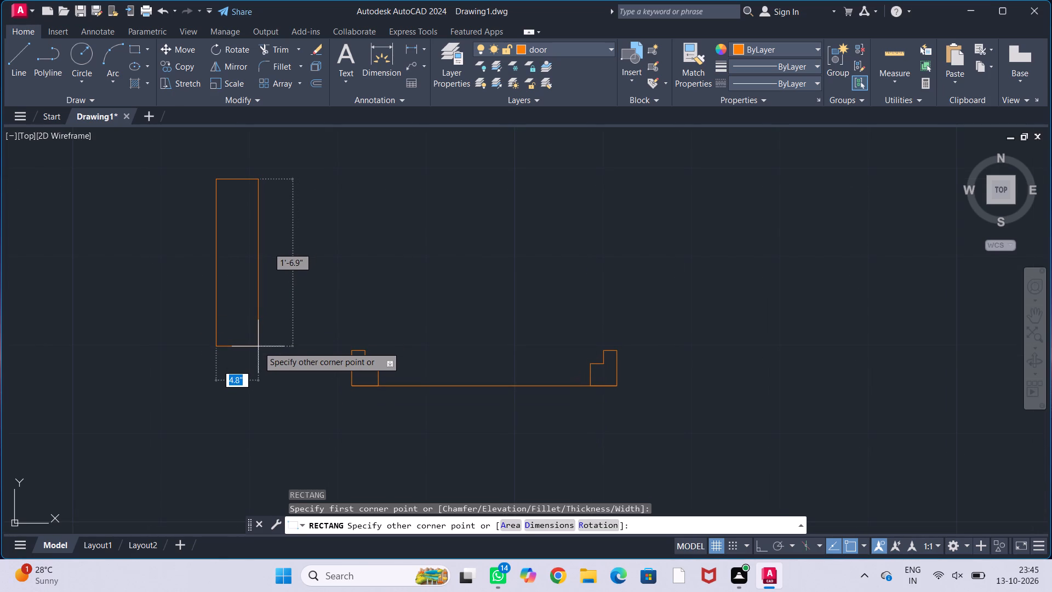
type("1.5\"")
type(",2'3\"")
key("Return")
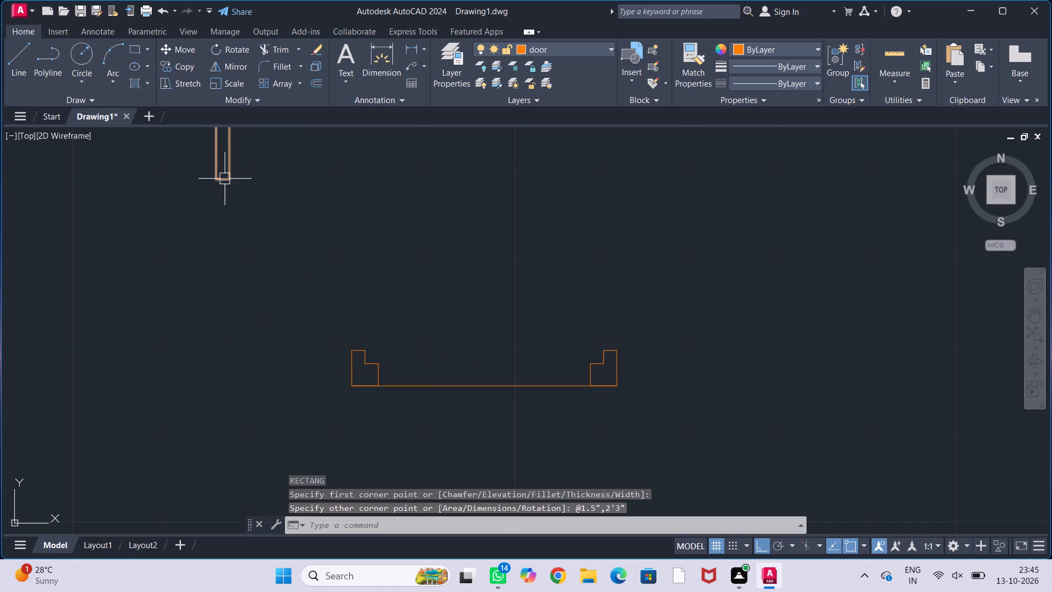
Move the new door leaf by its lower-left corner onto the inner notch corner of the 2'6" door's west jamb.
left_click(225, 179)
key("m")
key("Return")
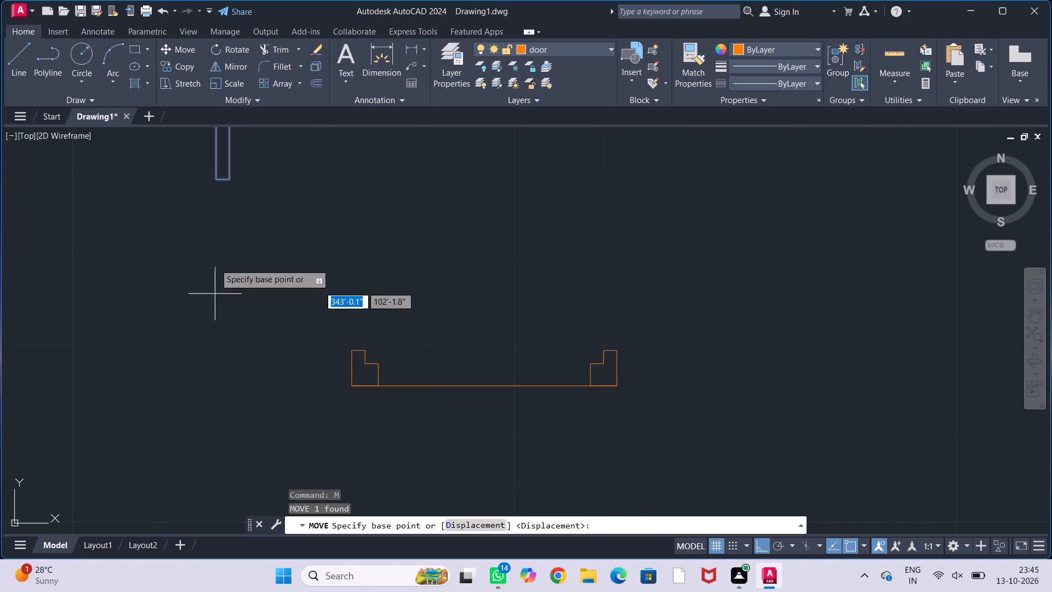
left_click(210, 178)
scroll(375, 369, "up", 2)
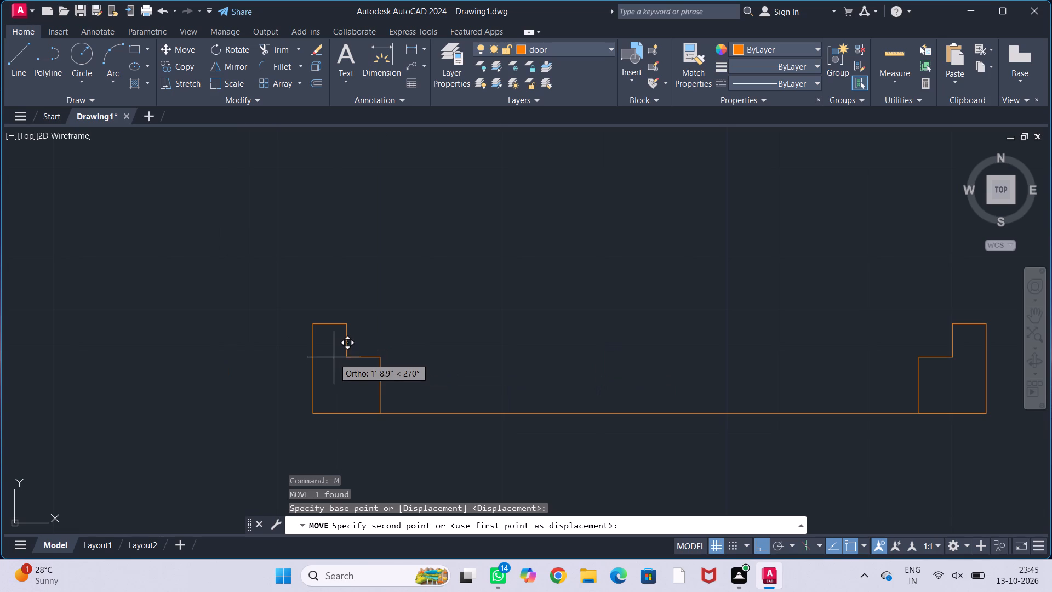
left_click(347, 360)
Draw a swing circle centred on the new leaf's lower-left corner at the jamb notch, with its radius reaching the leaf's top.
scroll(426, 335, "down", 3)
middle_click_drag(464, 320, 441, 321)
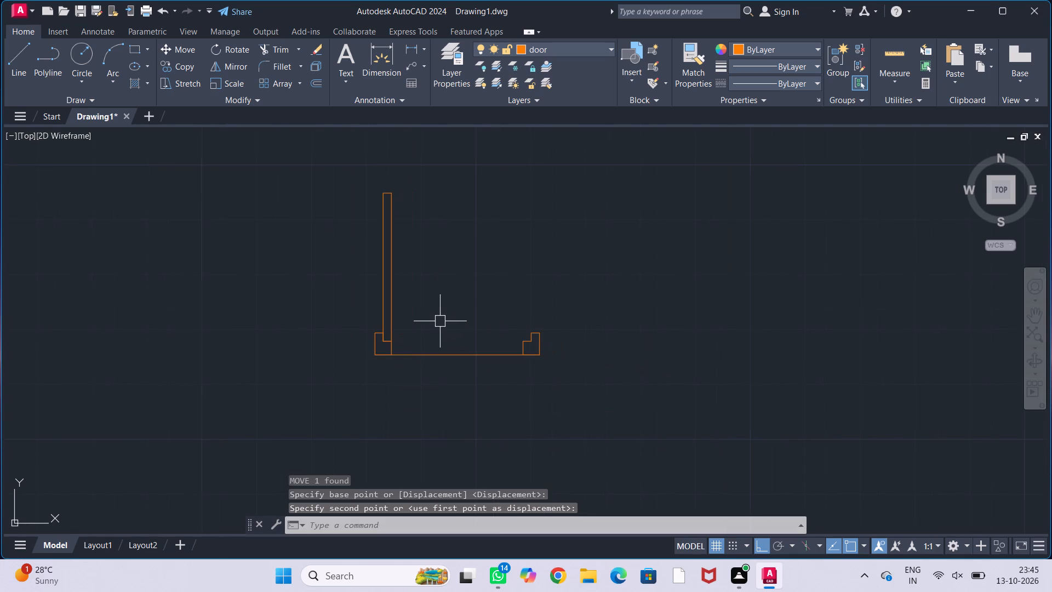
key("c")
key("Return")
scroll(373, 338, "up", 2)
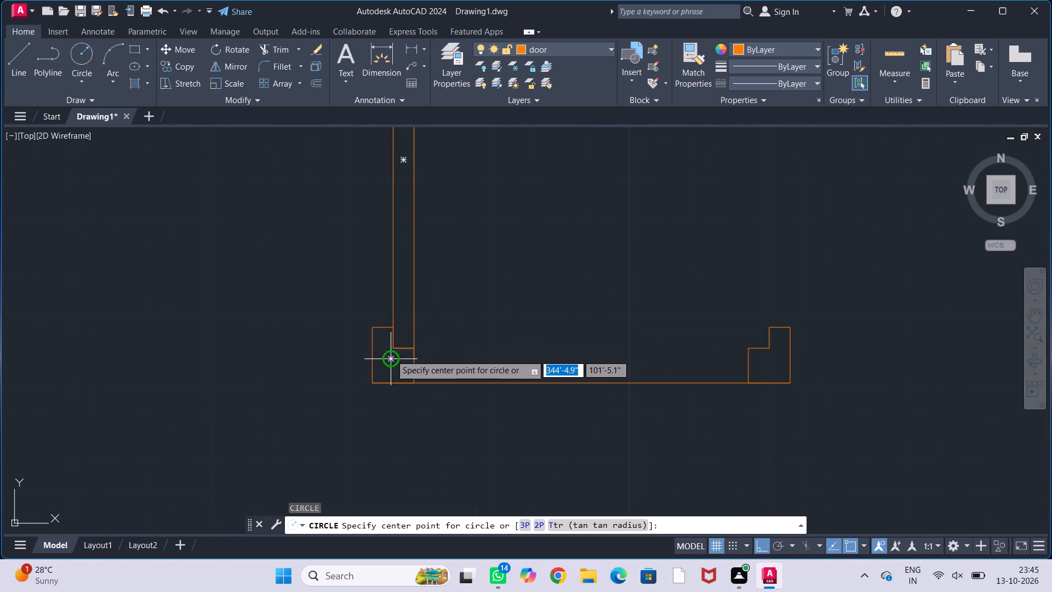
left_click(394, 351)
scroll(486, 269, "down", 2)
middle_click_drag(507, 241, 449, 333)
scroll(410, 267, "up", 1)
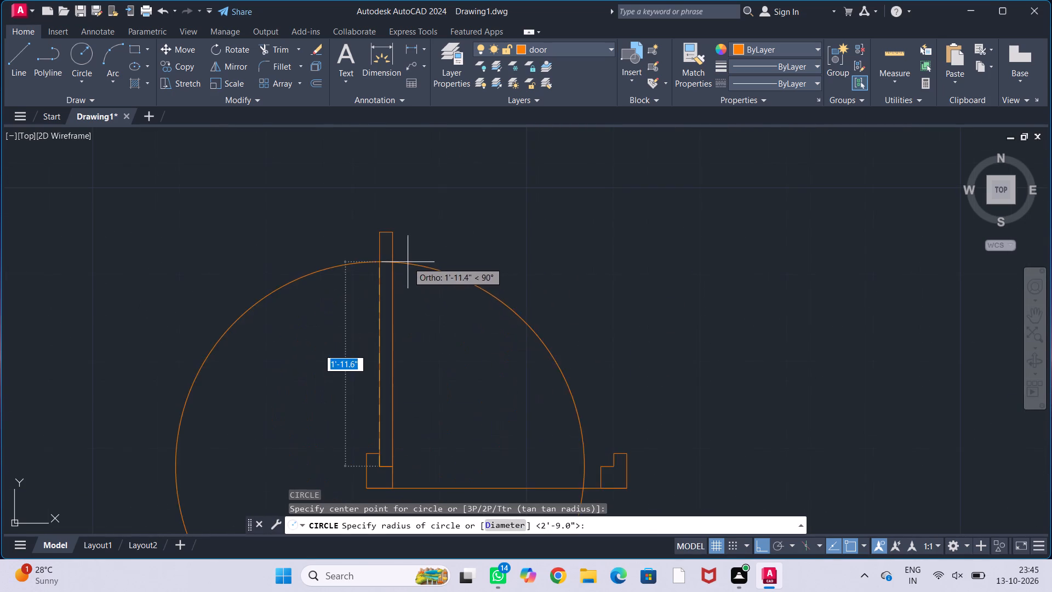
left_click(396, 231)
key("Escape")
key("Escape")
key("Escape")
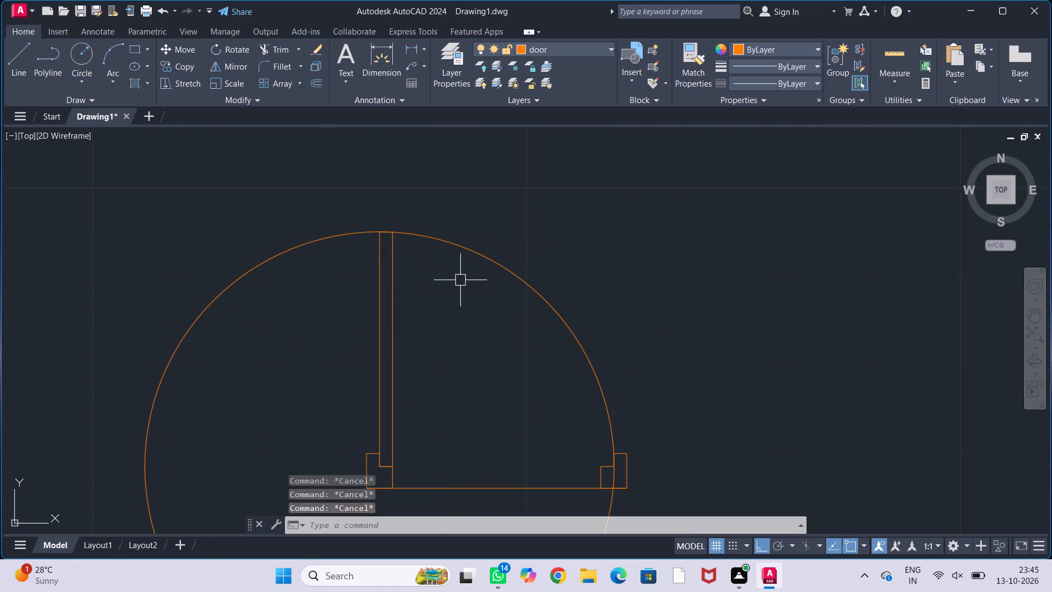
key("Escape")
Trim the 2'6" door's swing circle to a quarter arc between the leaf's top and the east jamb's notch.
scroll(460, 280, "down", 2)
middle_click_drag(455, 311, 452, 275)
key("t")
key("r")
key("Return")
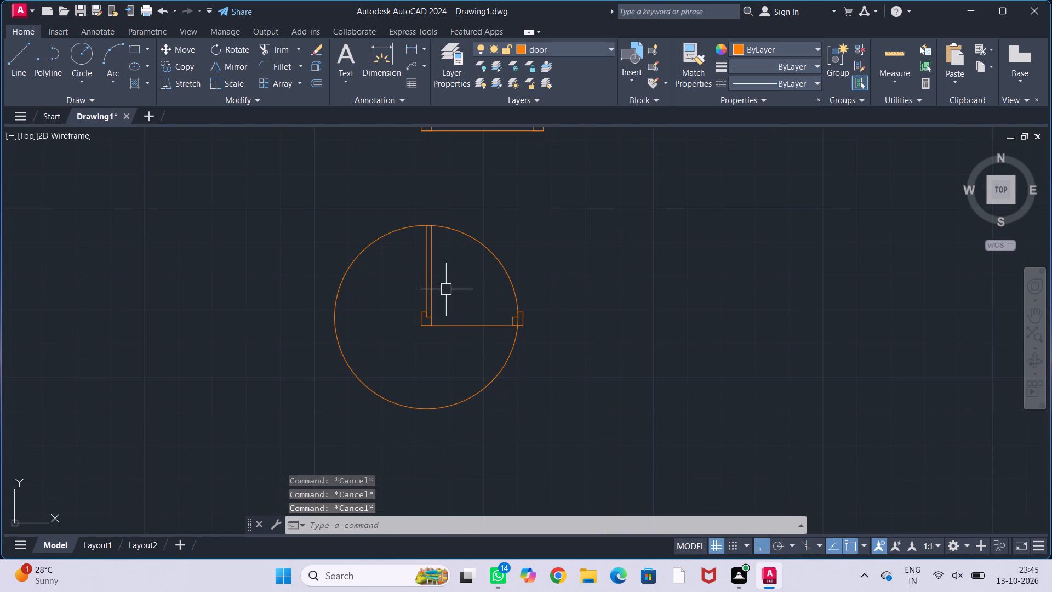
left_click(388, 399)
scroll(523, 346, "up", 2)
scroll(508, 298, "up", 2)
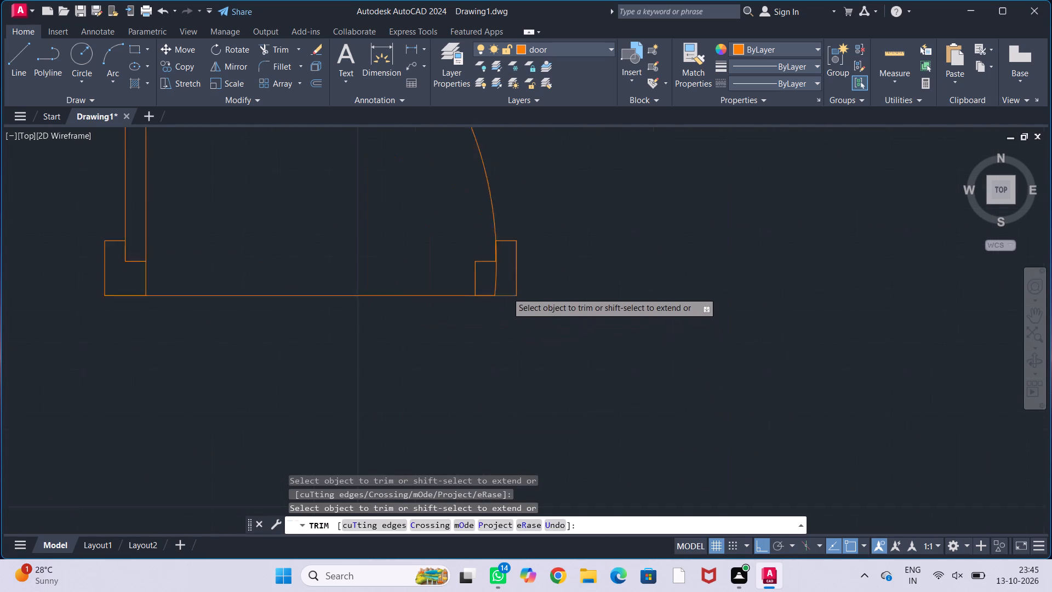
left_click(488, 282)
key("Escape")
key("Escape")
key("Escape")
key("Escape")
key("Escape")
Define the complete 2'6" door symbol, with its jambs, leaf, swing arc and base line, as block d2.
scroll(597, 303, "down", 1)
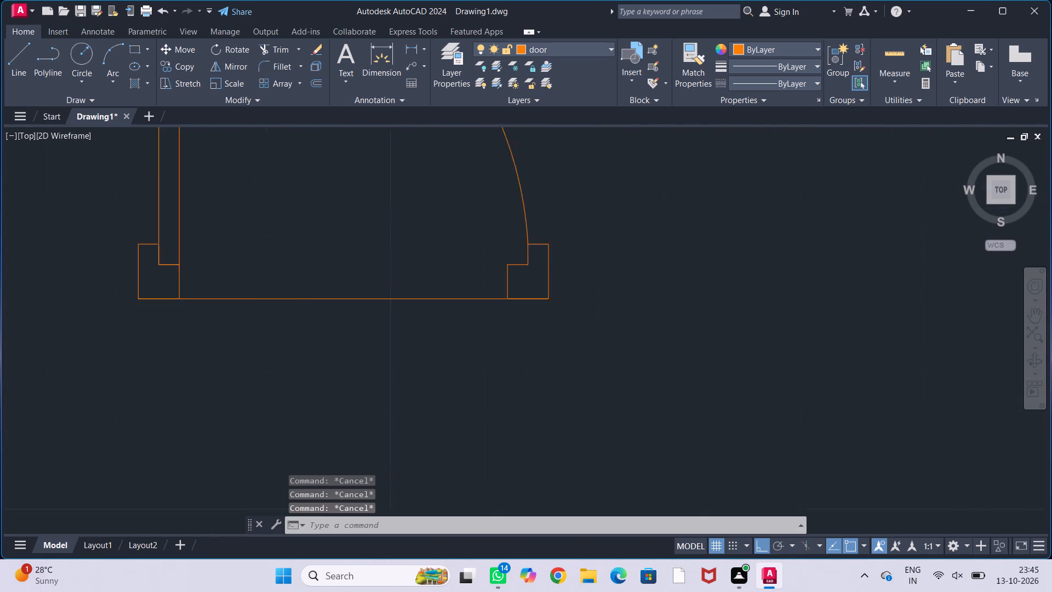
scroll(597, 303, "down", 1)
middle_click_drag(607, 287, 593, 347)
scroll(599, 322, "down", 2)
left_click_drag(424, 216, 451, 219)
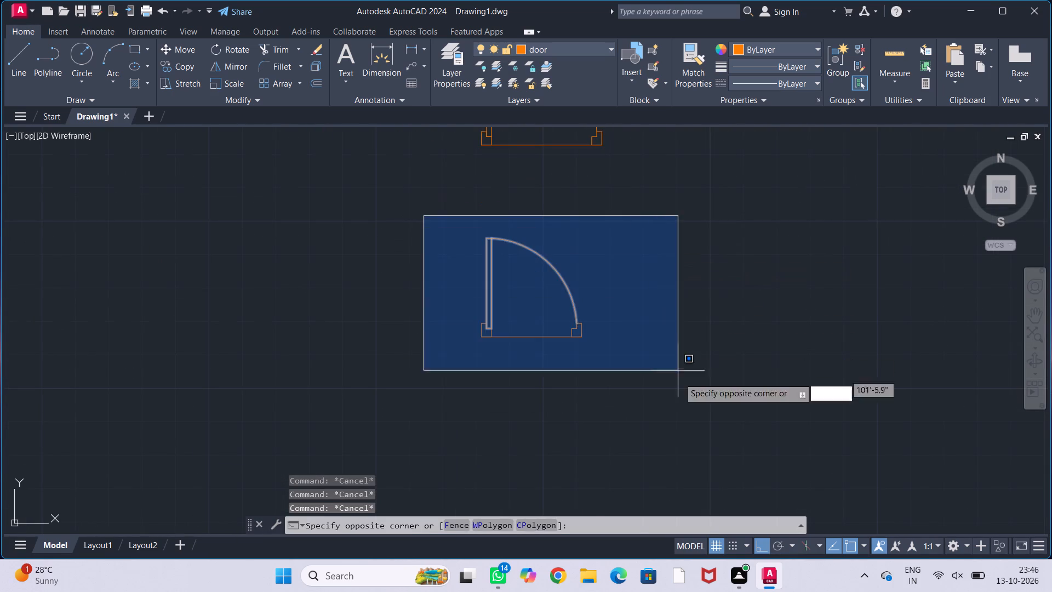
left_click(679, 400)
key("b")
key("Return")
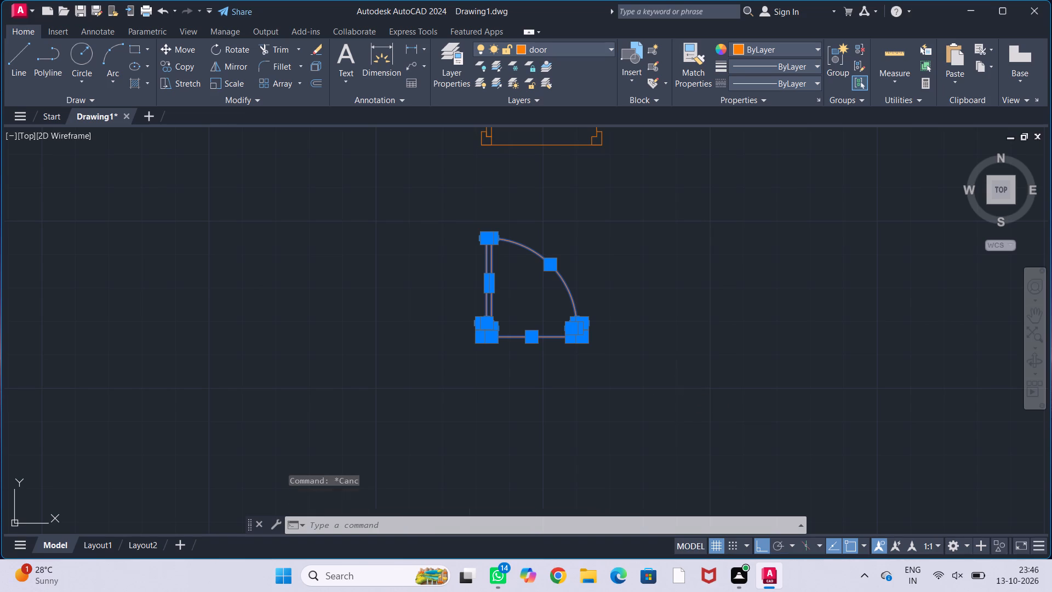
left_click(430, 183)
type("d2")
left_click(573, 395)
Make the window layer current.
scroll(623, 312, "down", 2)
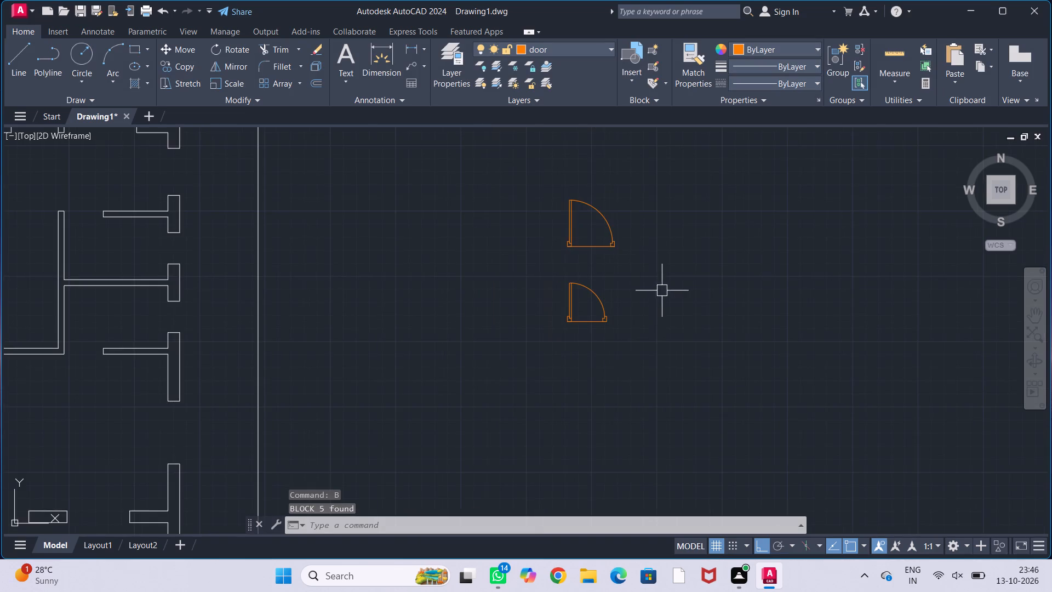
middle_click_drag(663, 289, 628, 345)
scroll(572, 349, "up", 2)
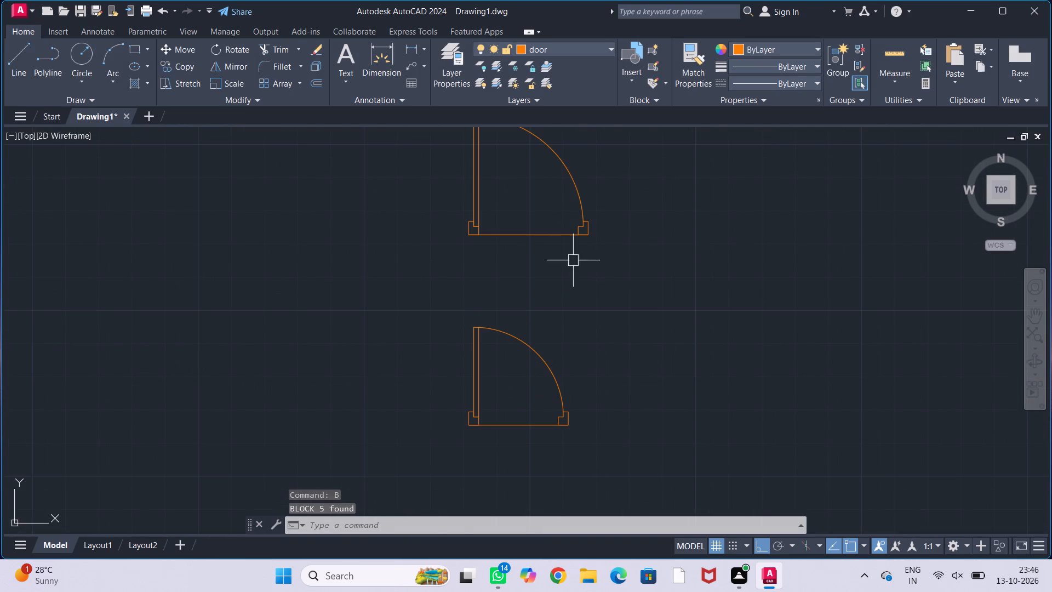
scroll(608, 322, "down", 2)
middle_click_drag(632, 333, 649, 320)
scroll(656, 315, "down", 2)
middle_click_drag(656, 315, 730, 295)
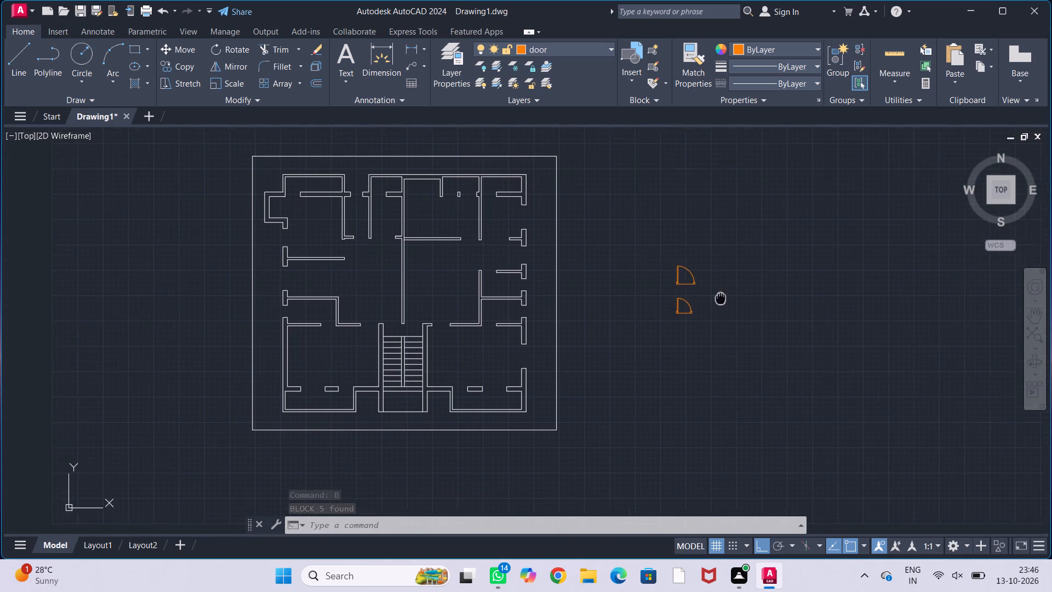
middle_click_drag(730, 295, 730, 294)
left_click(577, 44)
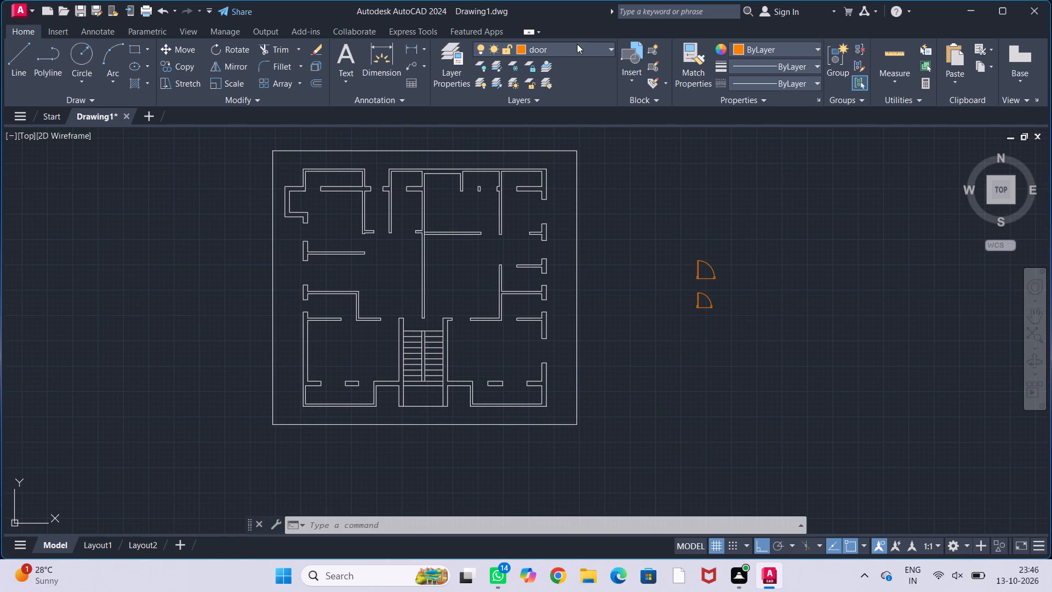
left_click(579, 128)
Draw a 9" by 4' upright window rectangle in the empty area between the plan boundary and the door symbols.
scroll(640, 229, "up", 2)
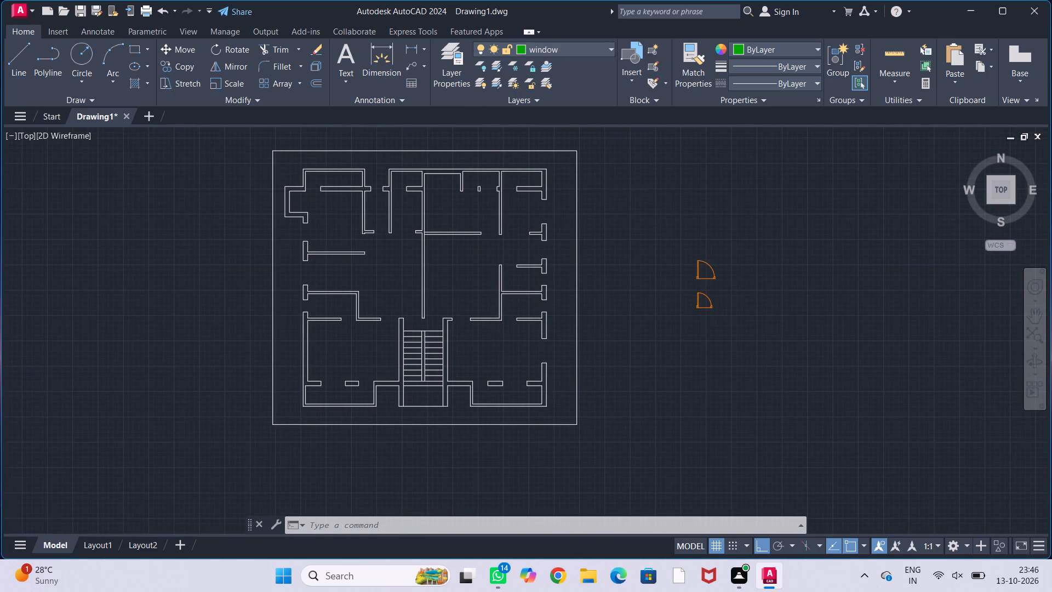
middle_click_drag(610, 232, 483, 195)
type("rec")
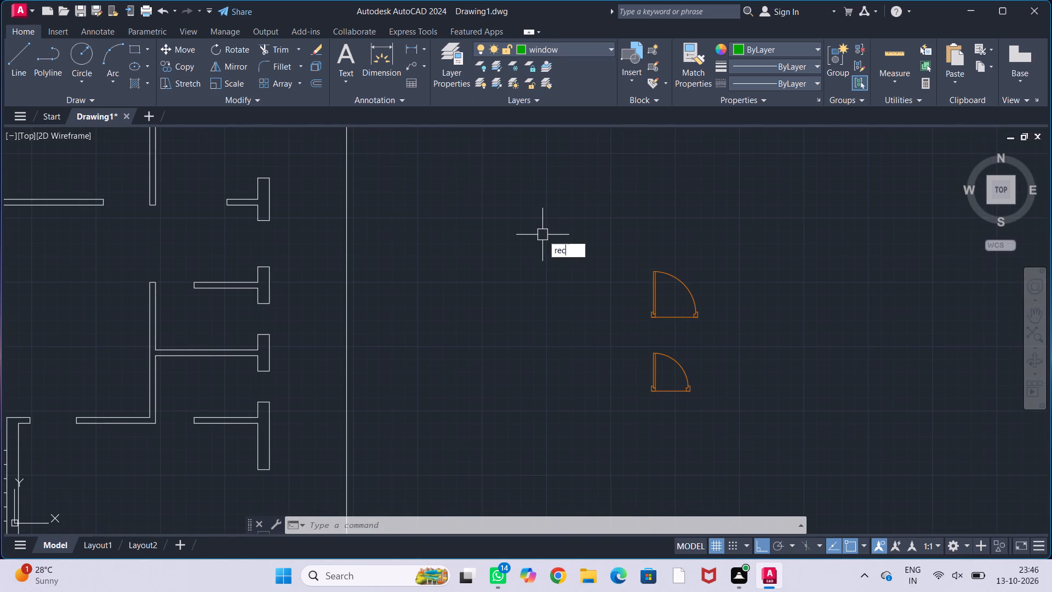
key("Return")
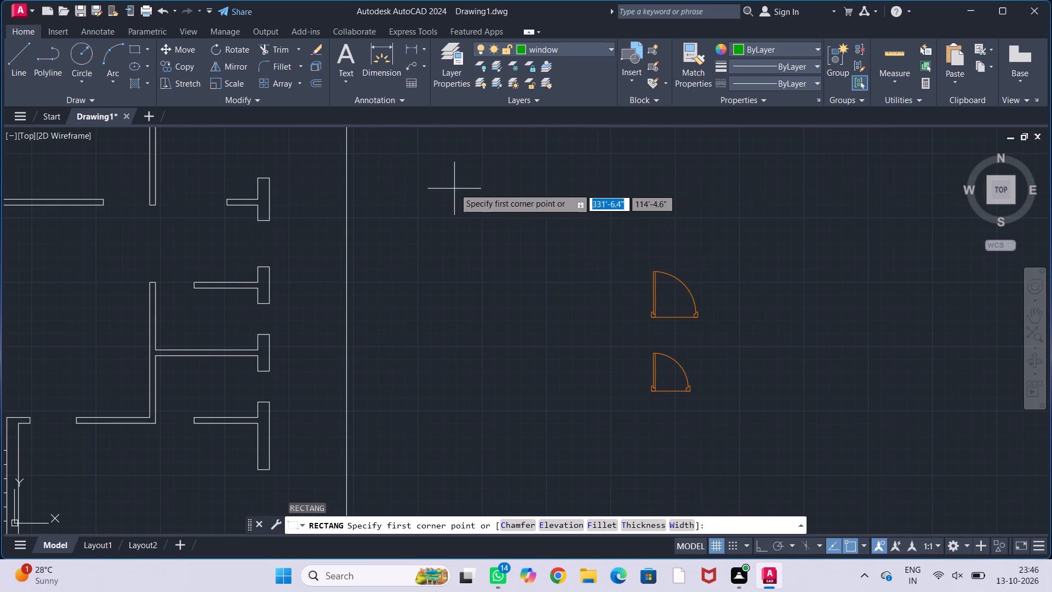
left_click(454, 188)
middle_click_drag(491, 301, 476, 281)
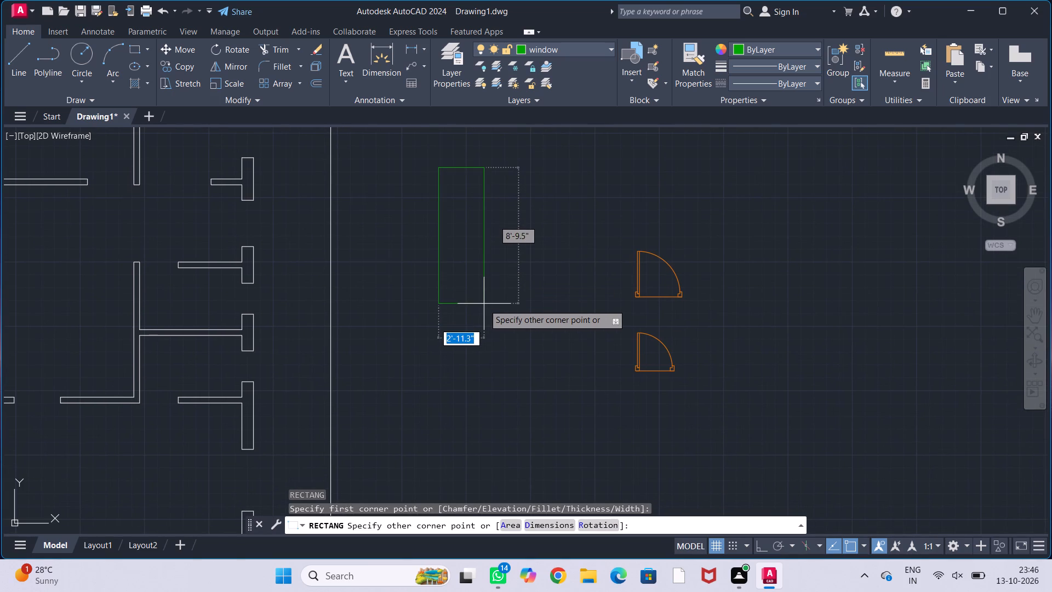
type("9\"")
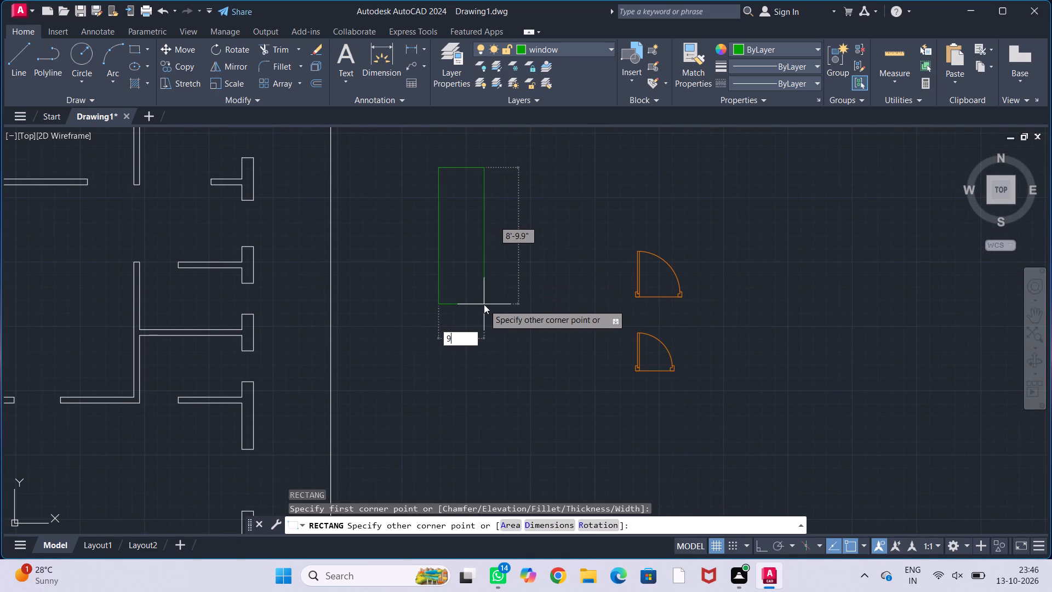
type(",4'")
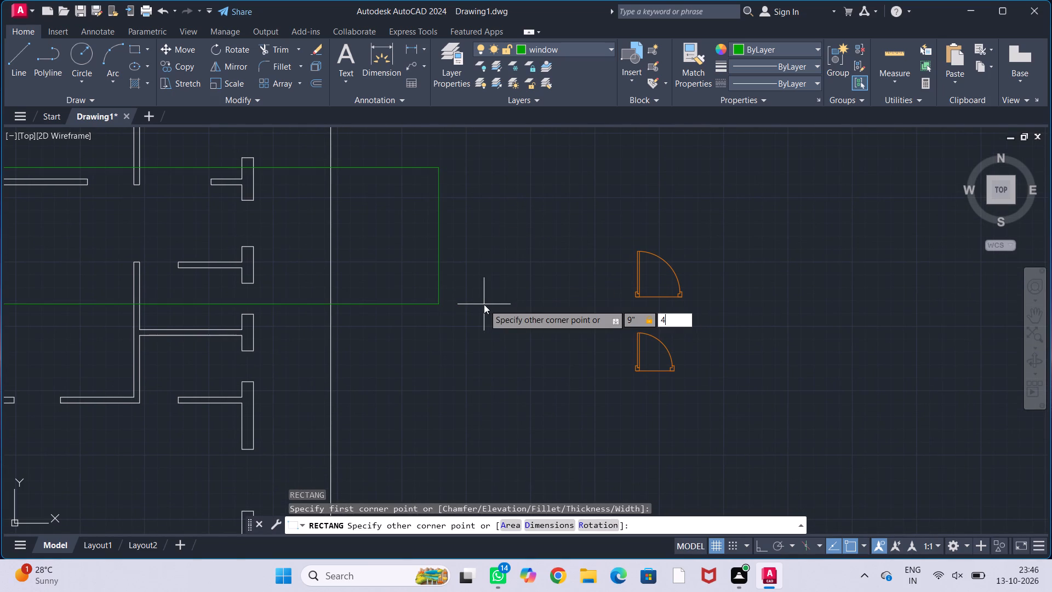
key("Return")
Draw a vertical centre line in the window rectangle from its top edge's midpoint to its bottom edge's midpoint.
middle_click_drag(481, 232, 462, 416)
scroll(395, 323, "up", 2)
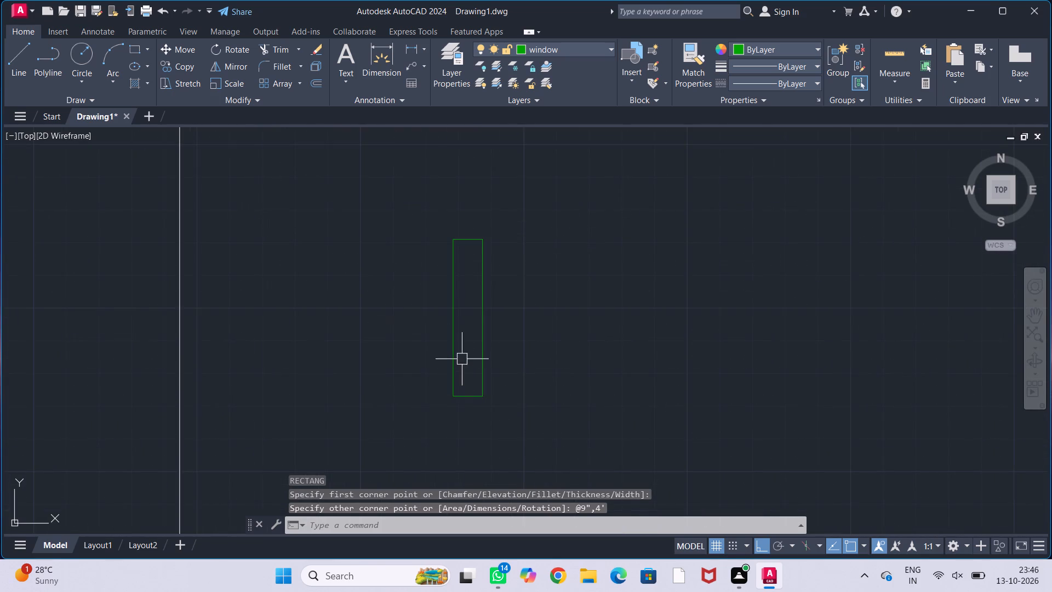
middle_click_drag(470, 360, 451, 299)
scroll(453, 323, "up", 1)
middle_click_drag(453, 322, 448, 413)
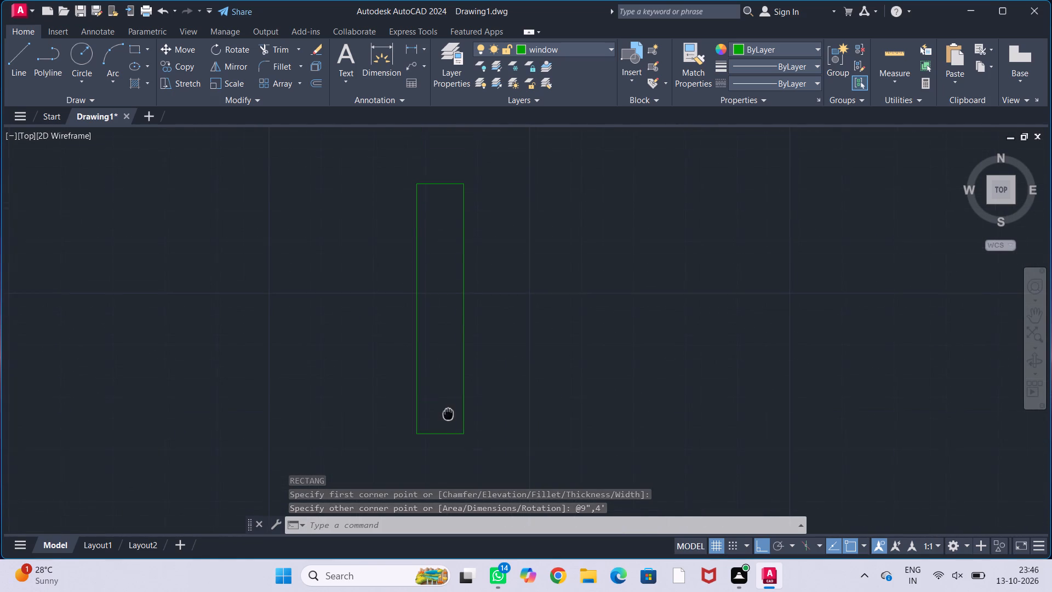
middle_click_drag(448, 413, 449, 413)
key("l")
key("Return")
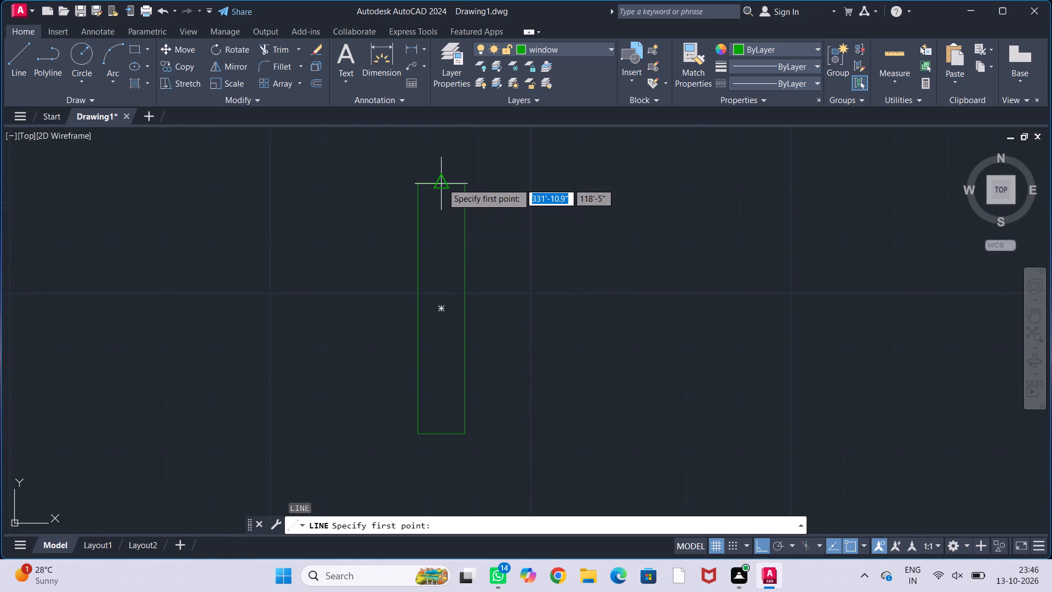
left_click(442, 183)
left_click(446, 433)
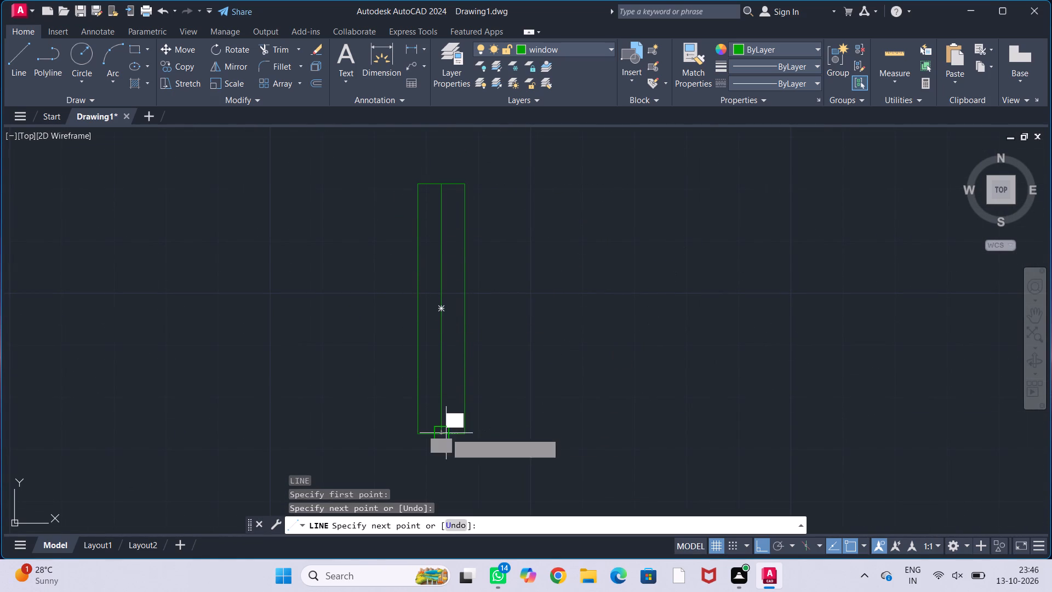
key("Escape")
key("Escape")
key("Escape")
key("Escape")
key("Escape")
Offset the window's centre line by 1.5" to both sides.
key("o")
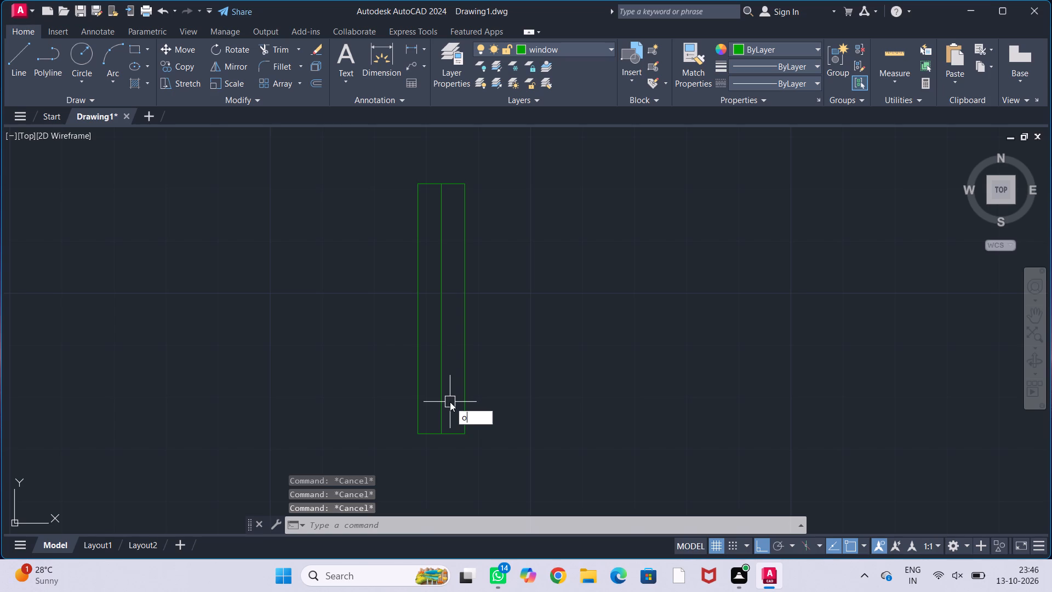
key("f")
key("f")
key("Return")
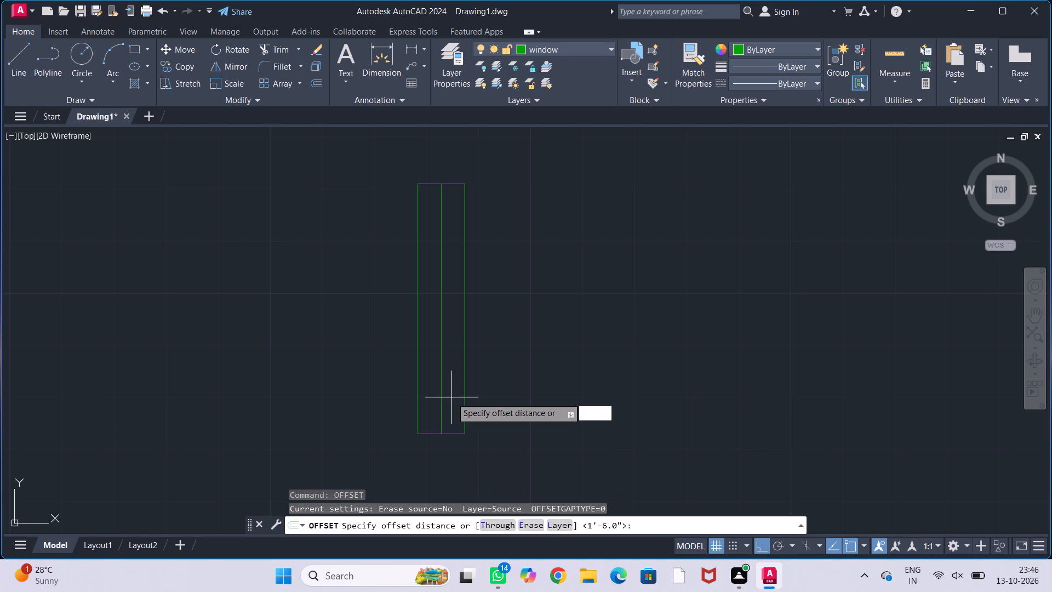
type("1.")
key("5")
key("shift+quotedbl")
key("Return")
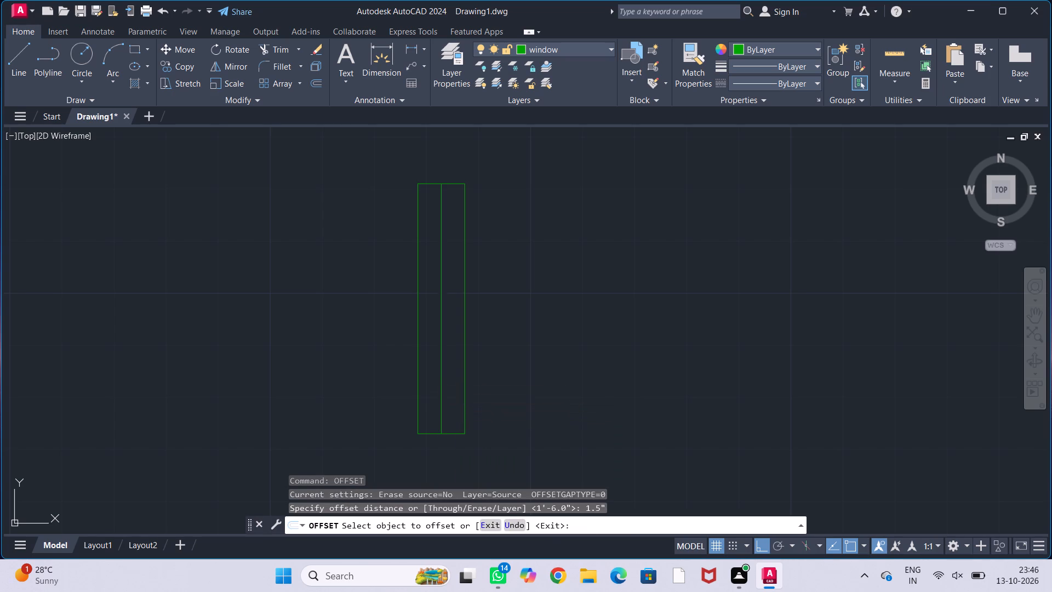
left_click(441, 379)
left_click(458, 389)
left_click(442, 405)
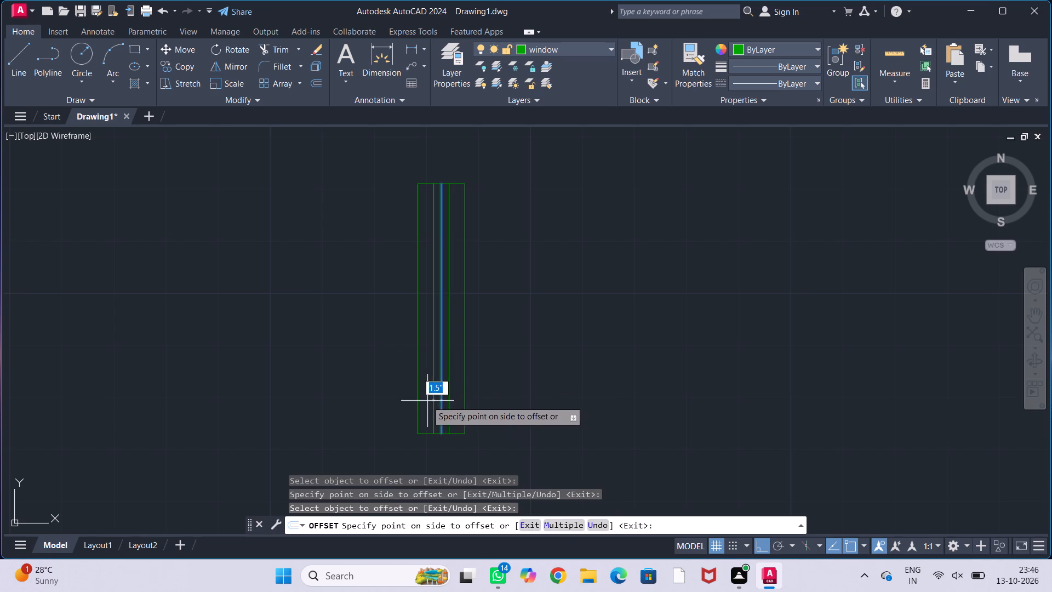
left_click(427, 401)
key("Escape")
key("Escape")
key("Escape")
key("Escape")
Delete the original centre line between the two offset lines.
left_click(442, 403)
key("Delete")
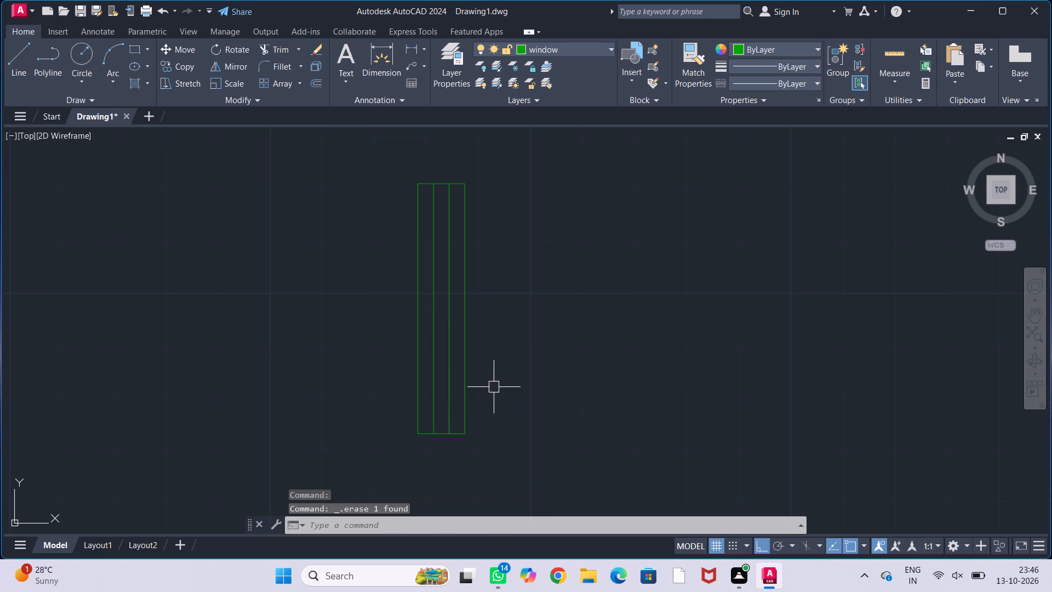
Define the 4' window rectangle and its two inner lines as block w1.
scroll(493, 379, "down", 2)
middle_click_drag(511, 377, 467, 325)
left_click_drag(382, 236, 455, 236)
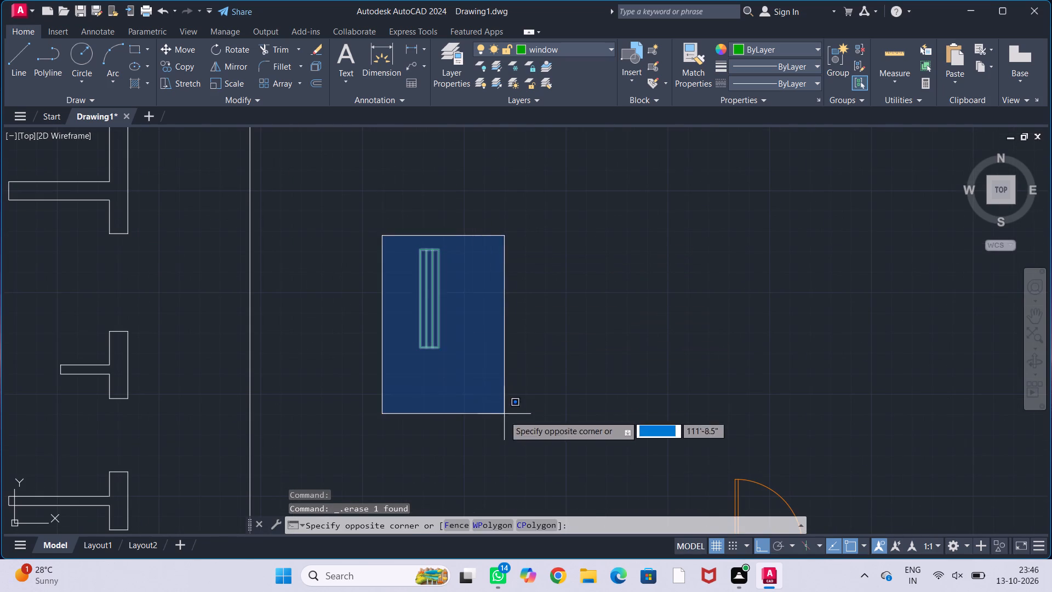
left_click(505, 416)
key("b")
key("Return")
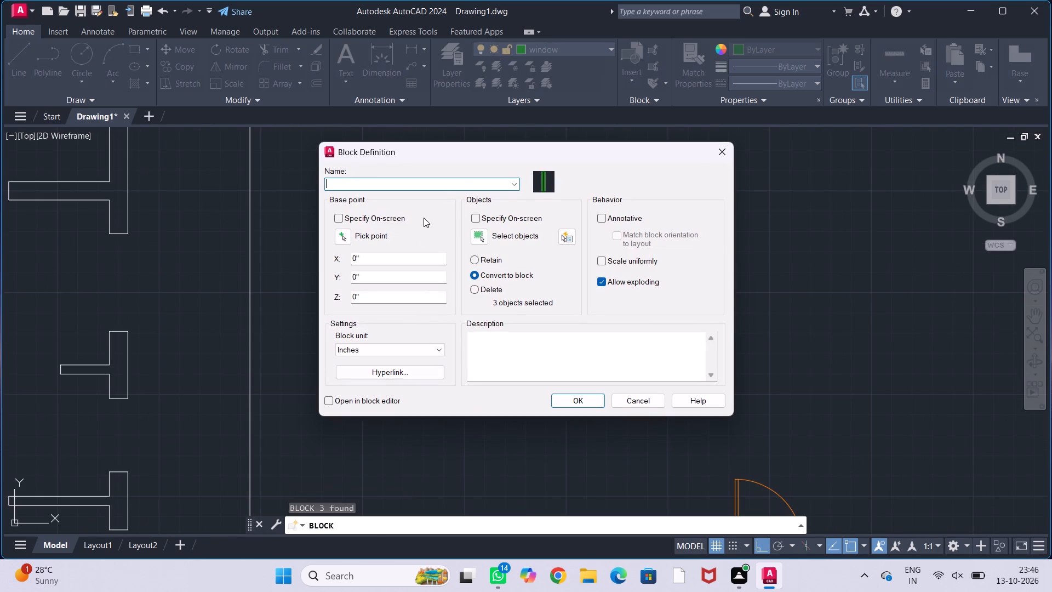
left_click(442, 185)
type("w1")
left_click(588, 399)
Draw a 9" by 3' upright rectangle for the second window, east of the w1 symbol.
middle_click_drag(655, 336, 505, 335)
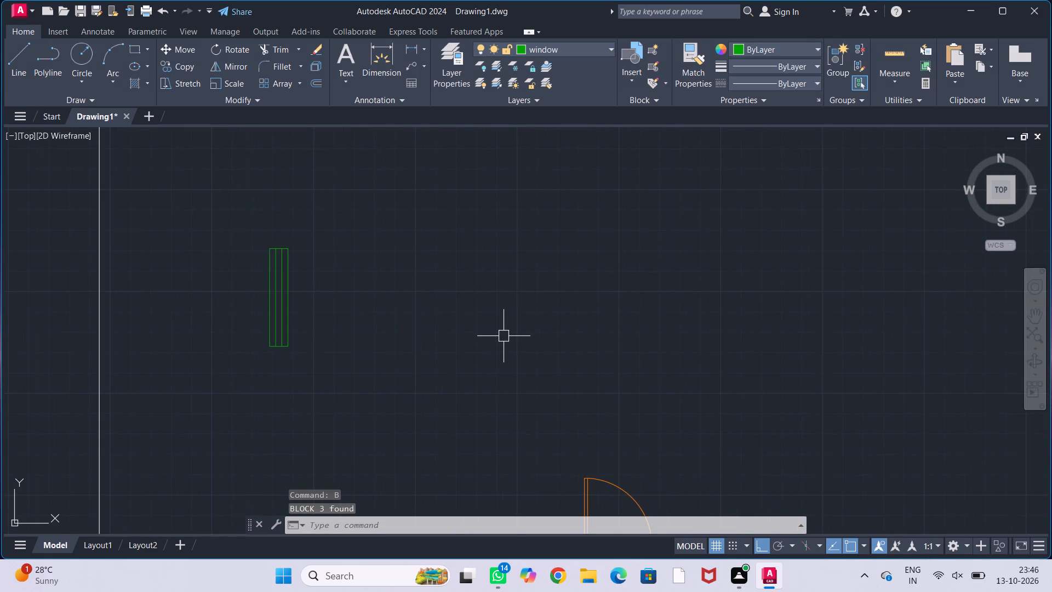
type("rec")
key("Return")
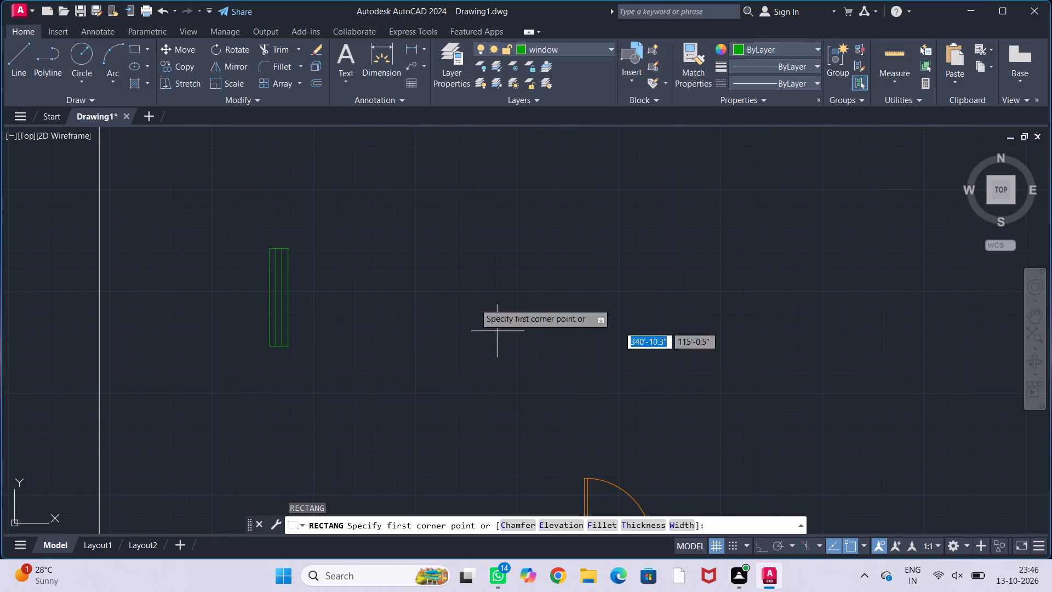
left_click(411, 262)
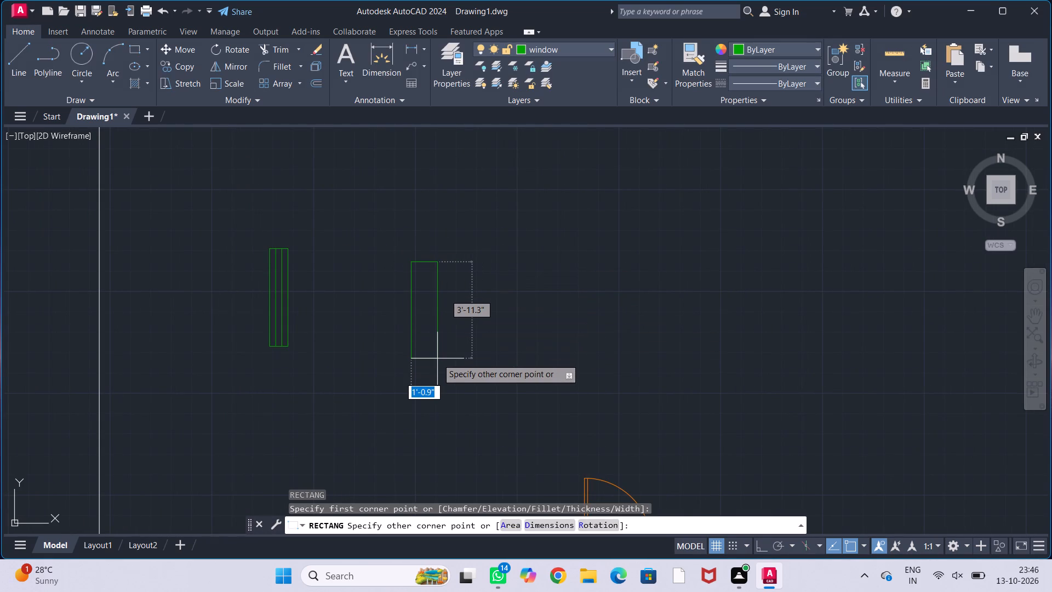
type("9\"")
key("comma")
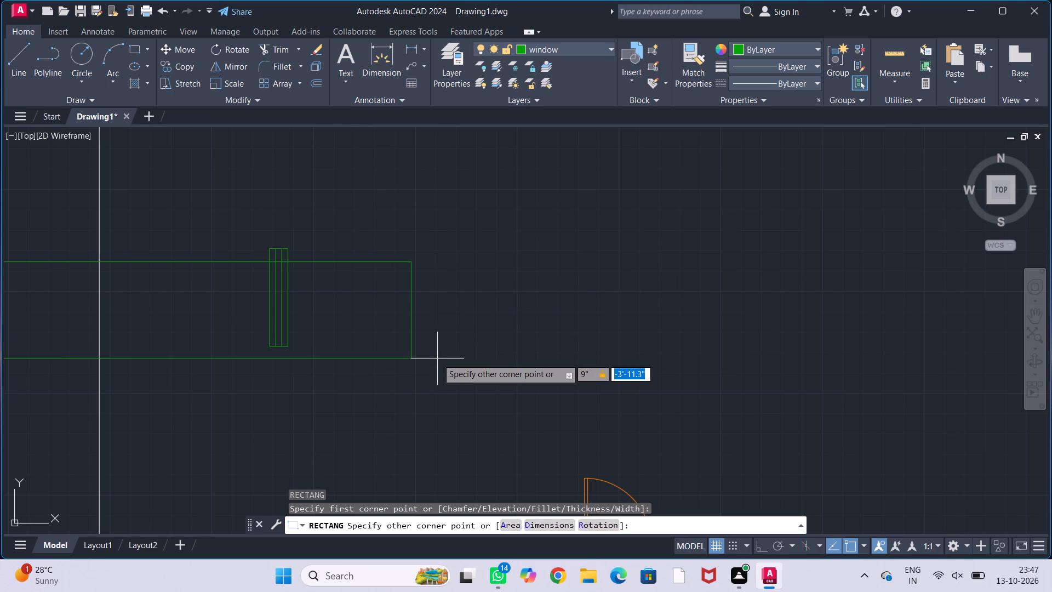
type("3'")
key("Return")
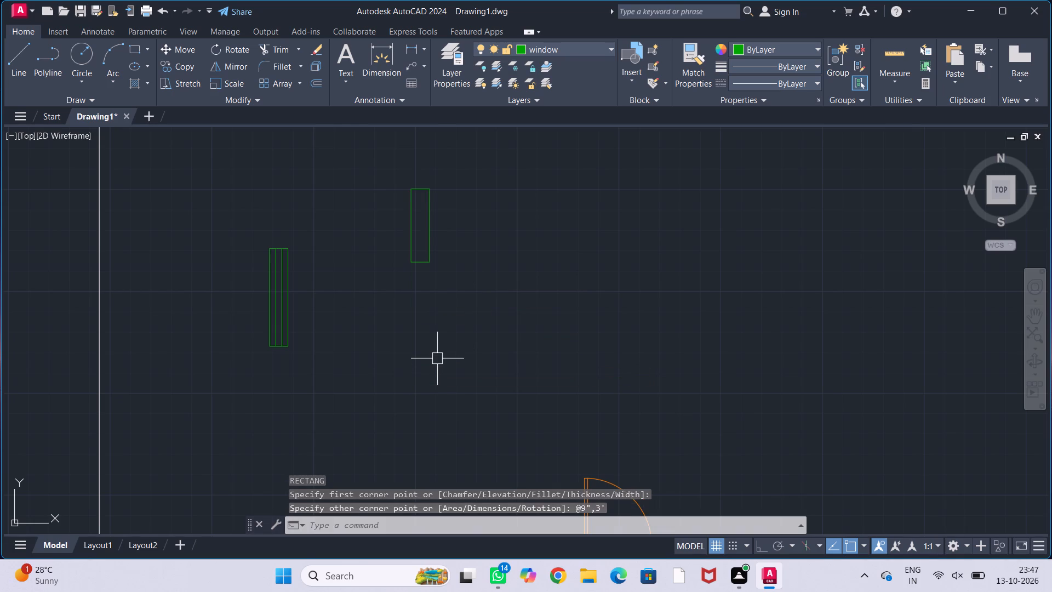
Draw a vertical centre line through the 3' window rectangle, from the midpoint of its top edge to its bottom edge.
scroll(414, 231, "up", 2)
middle_click_drag(424, 227, 402, 321)
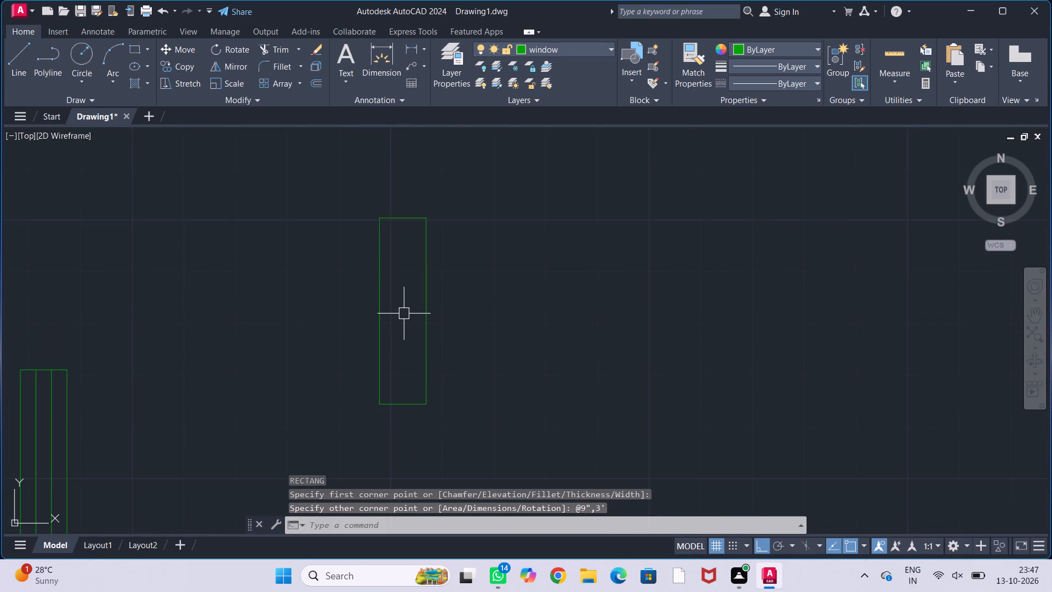
key("l")
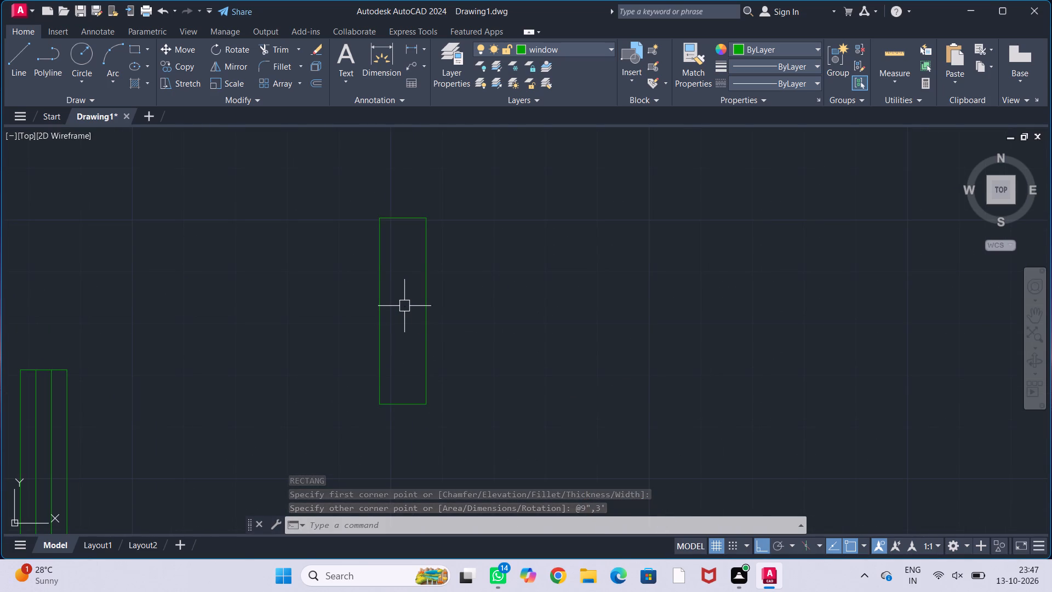
key("Return")
left_click(401, 215)
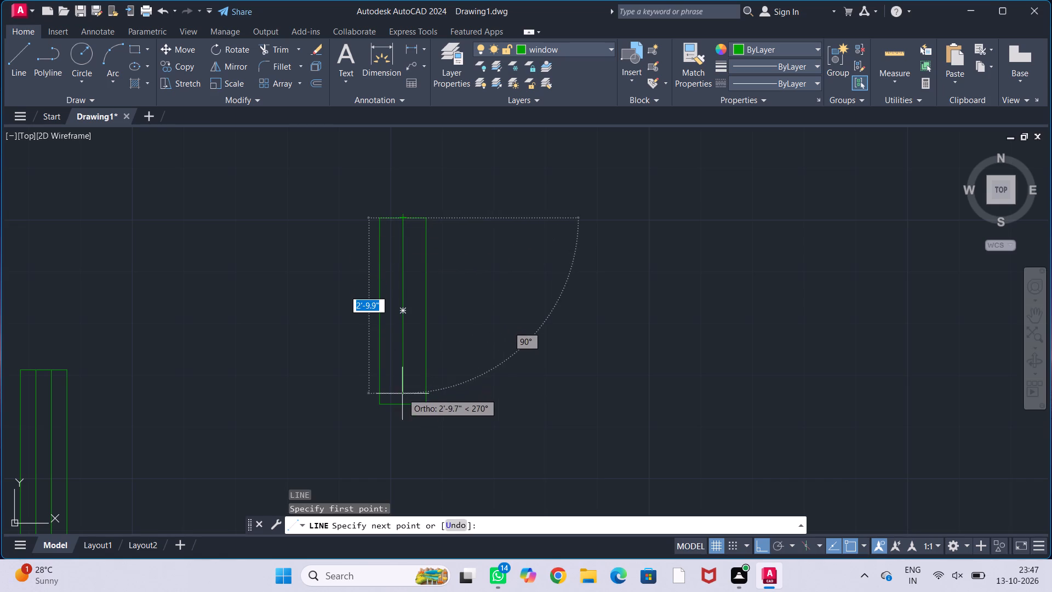
left_click(407, 403)
key("Escape")
key("Escape")
key("Escape")
key("Escape")
key("Escape")
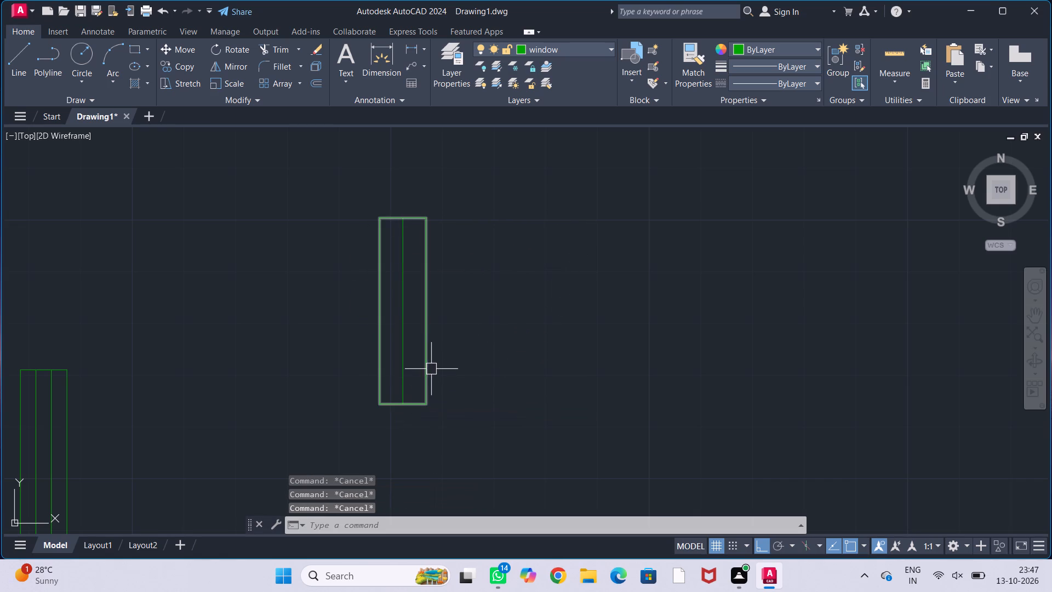
Offset the 3' window's centre line by 1.5" to both sides.
type("of")
key("f")
key("Return")
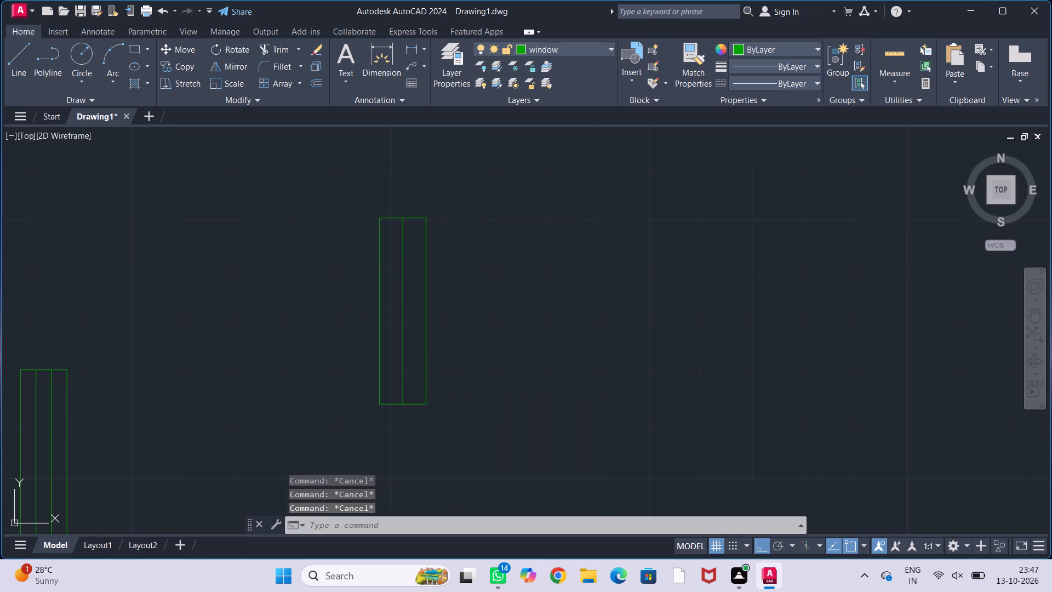
type("1.5")
key("shift+quotedbl")
key("Return")
left_click(405, 360)
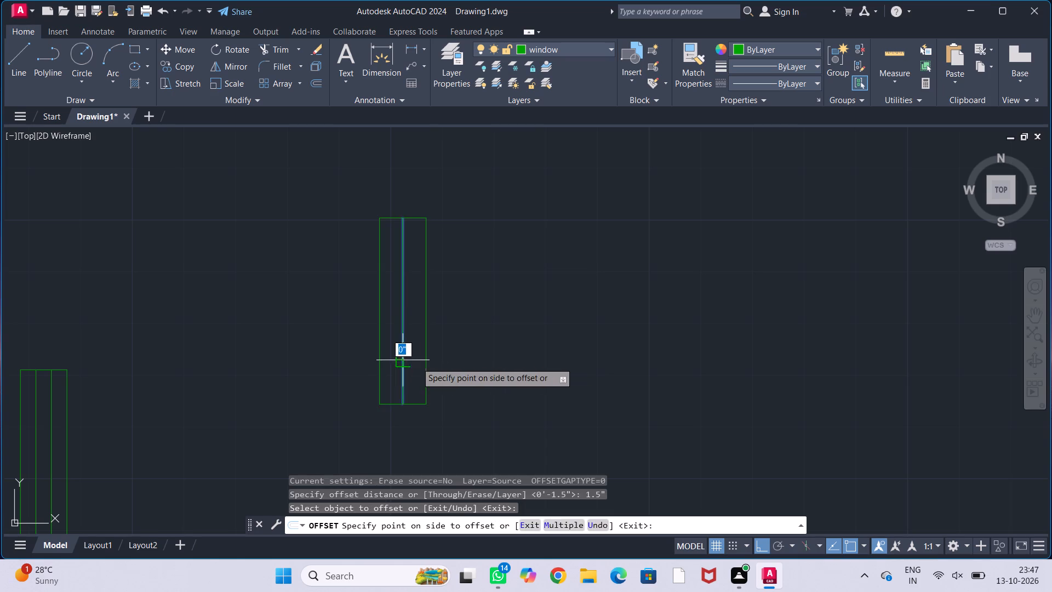
left_click(421, 365)
left_click(404, 379)
left_click(394, 382)
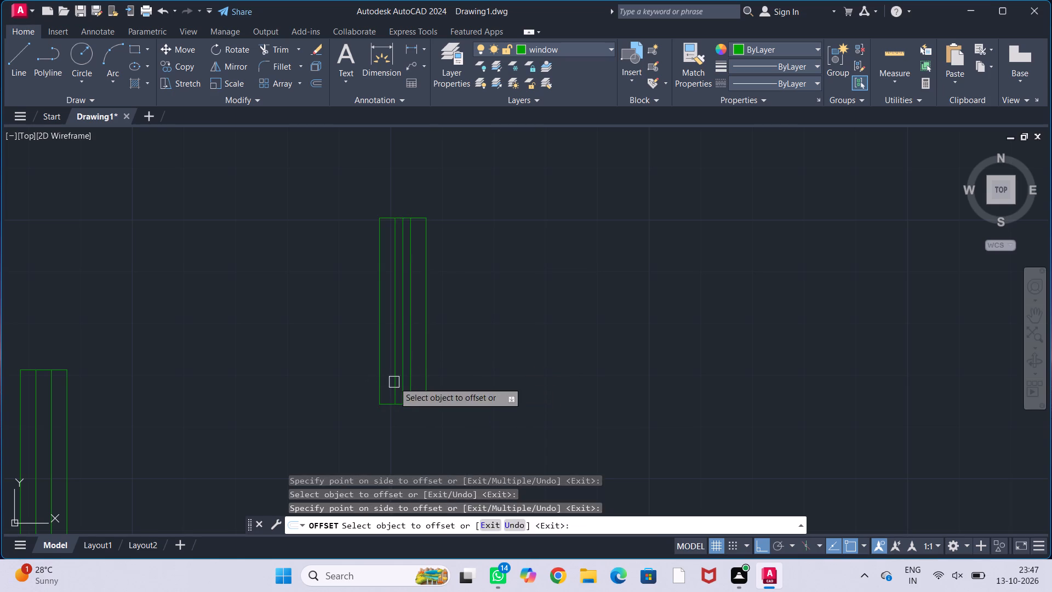
key("Escape")
key("Escape")
key("Escape")
key("Escape")
key("Escape")
Delete the original centre line between the two offset lines of the 3' window.
left_click(403, 379)
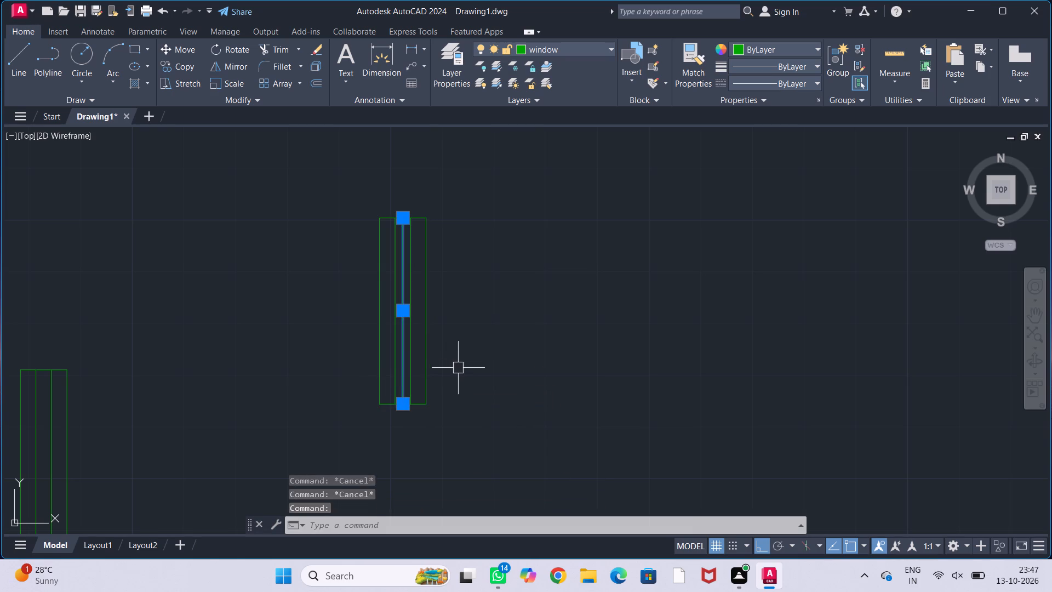
key("Delete")
Define the 3' window rectangle and its two inner lines as block w2.
left_click_drag(338, 203, 393, 202)
left_click(453, 436)
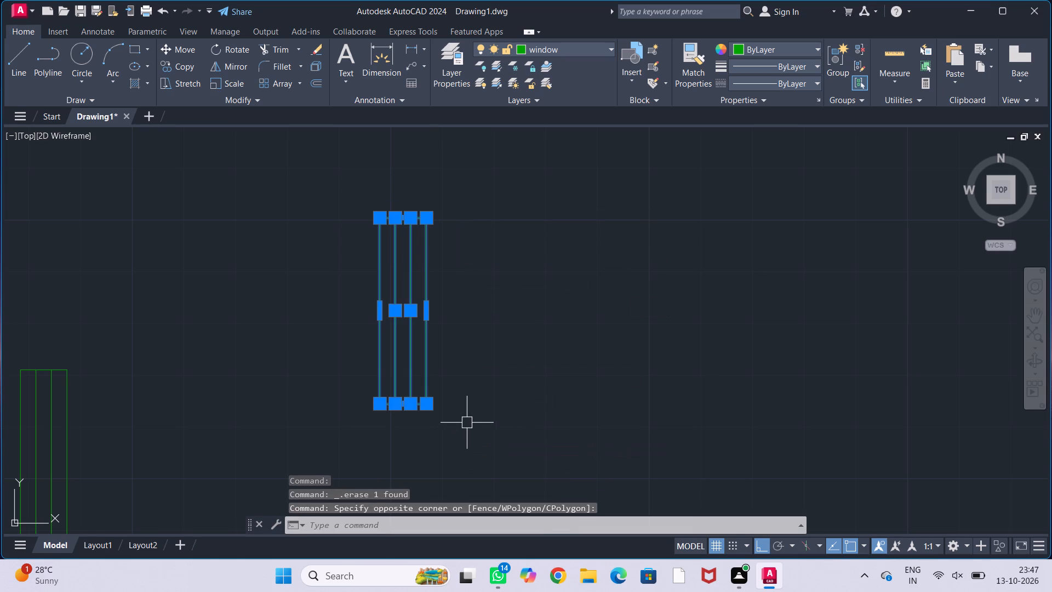
key("b")
key("Return")
type("w2")
left_click(575, 401)
Move the w1 window block by its lower-left corner into the middle opening of the plan's west exterior wall.
scroll(483, 362, "down", 2)
middle_click_drag(489, 362, 490, 361)
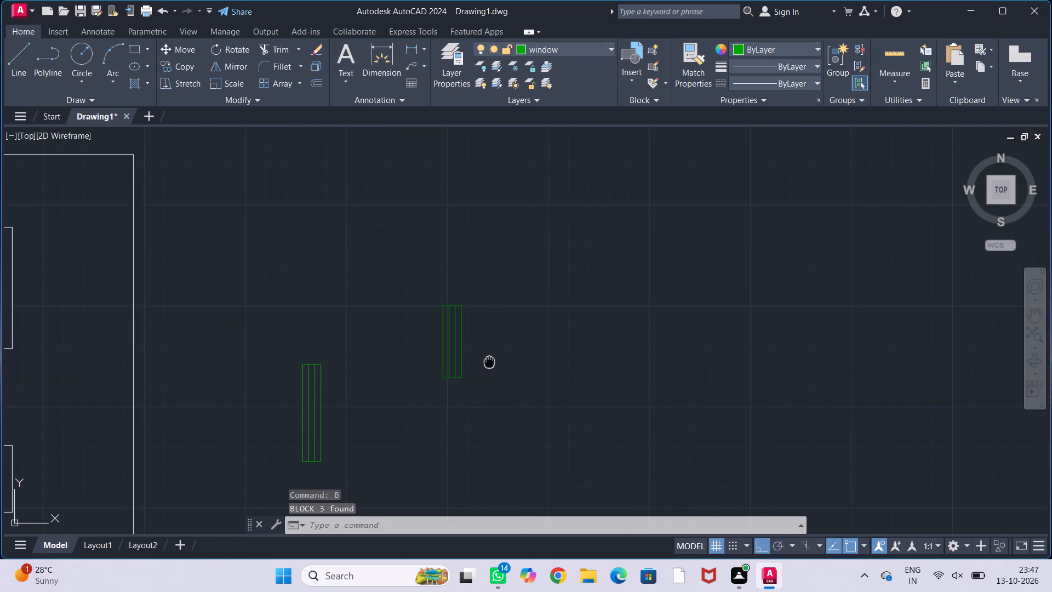
middle_click_drag(490, 361, 639, 278)
scroll(640, 278, "down", 2)
middle_click_drag(620, 310, 638, 299)
left_click_drag(557, 249, 584, 250)
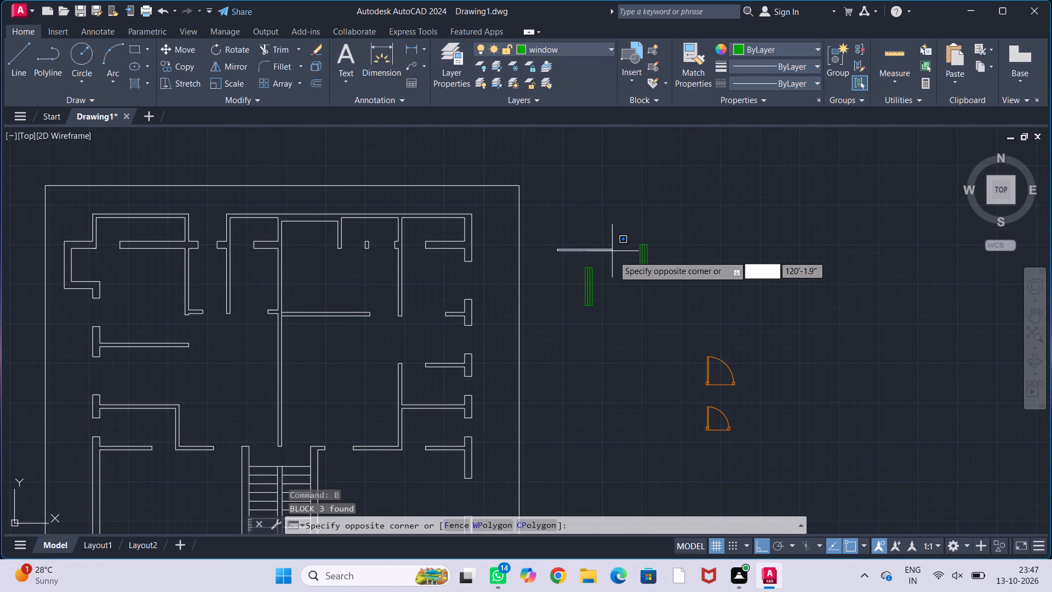
left_click(598, 354)
key("m")
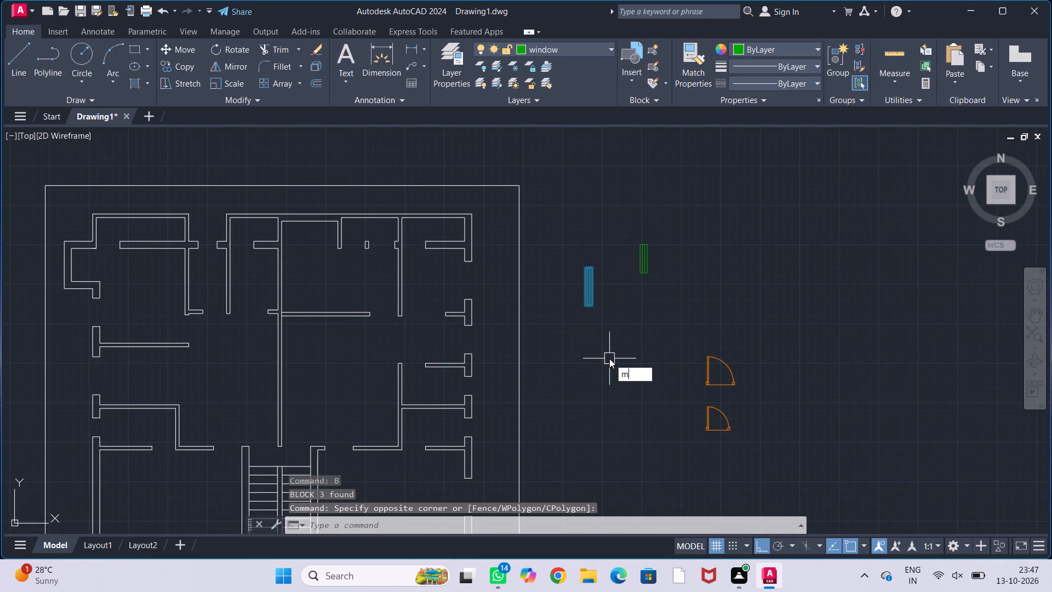
key("Return")
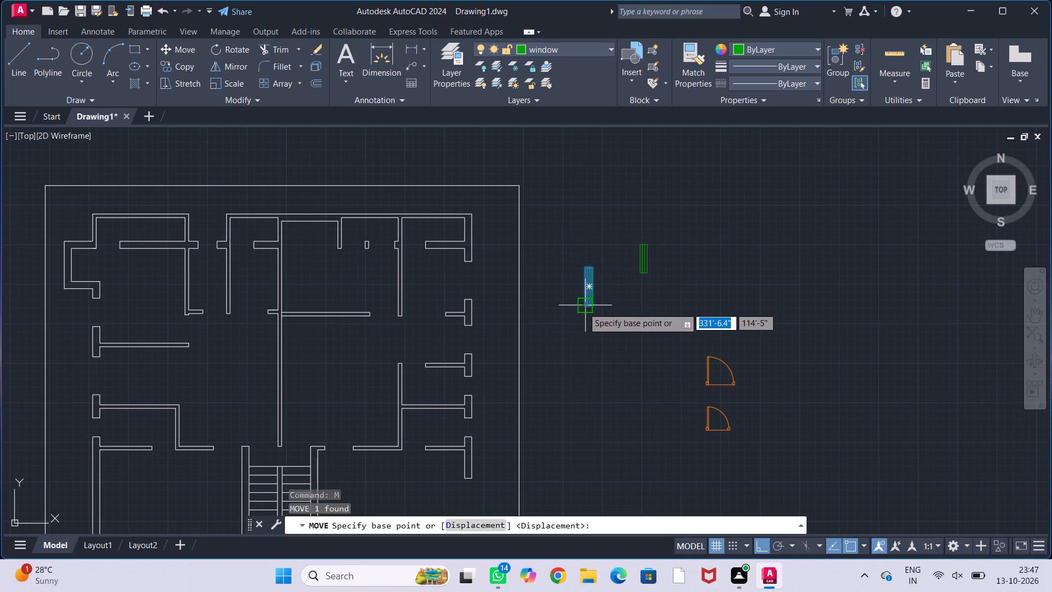
left_click(583, 308)
middle_click_drag(344, 375, 608, 295)
scroll(365, 300, "up", 1)
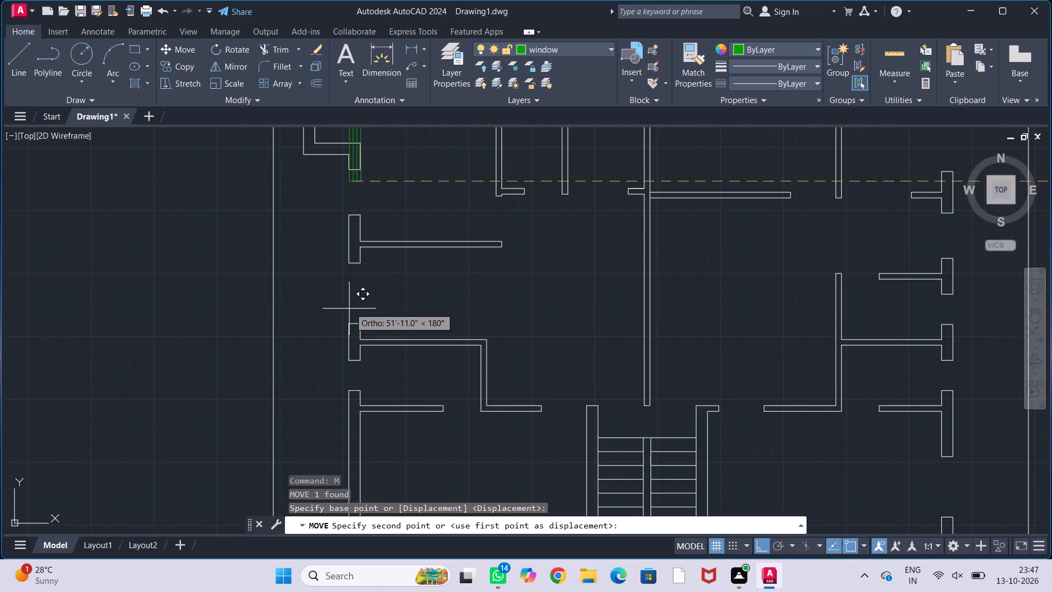
left_click(350, 323)
Examine the floor plan's remaining wall openings around the placed w1 window.
scroll(403, 314, "down", 1)
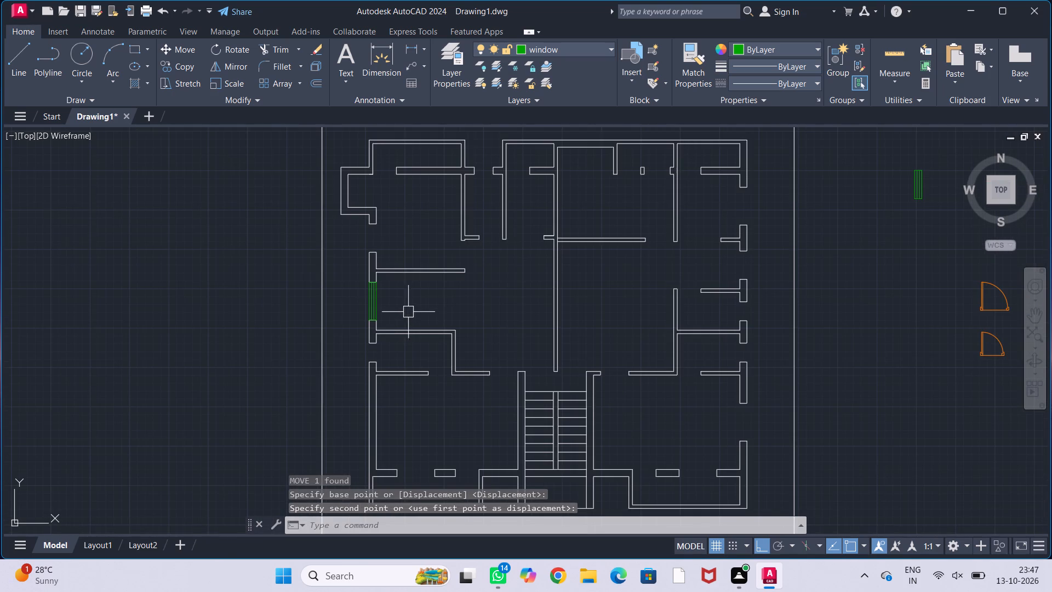
middle_click_drag(415, 304, 436, 286)
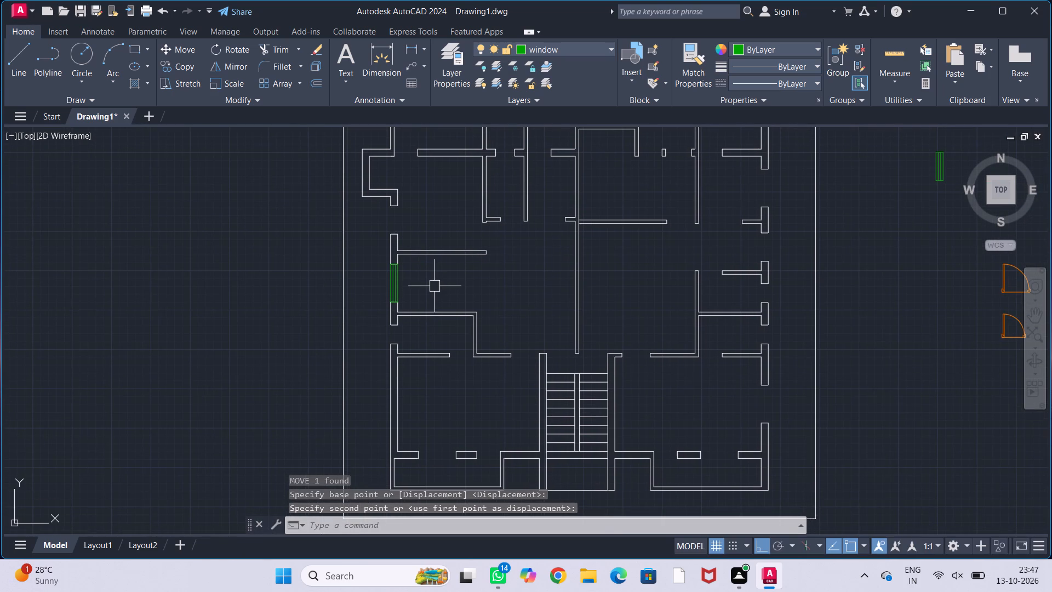
scroll(427, 282, "up", 1)
middle_click_drag(407, 195, 411, 217)
scroll(408, 232, "down", 1)
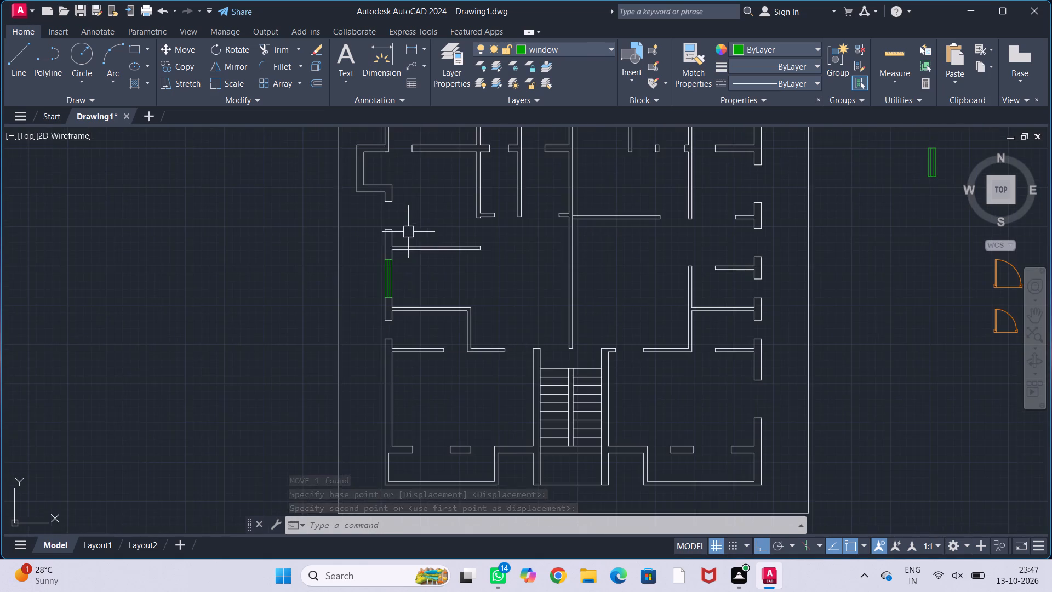
middle_click_drag(417, 289, 410, 226)
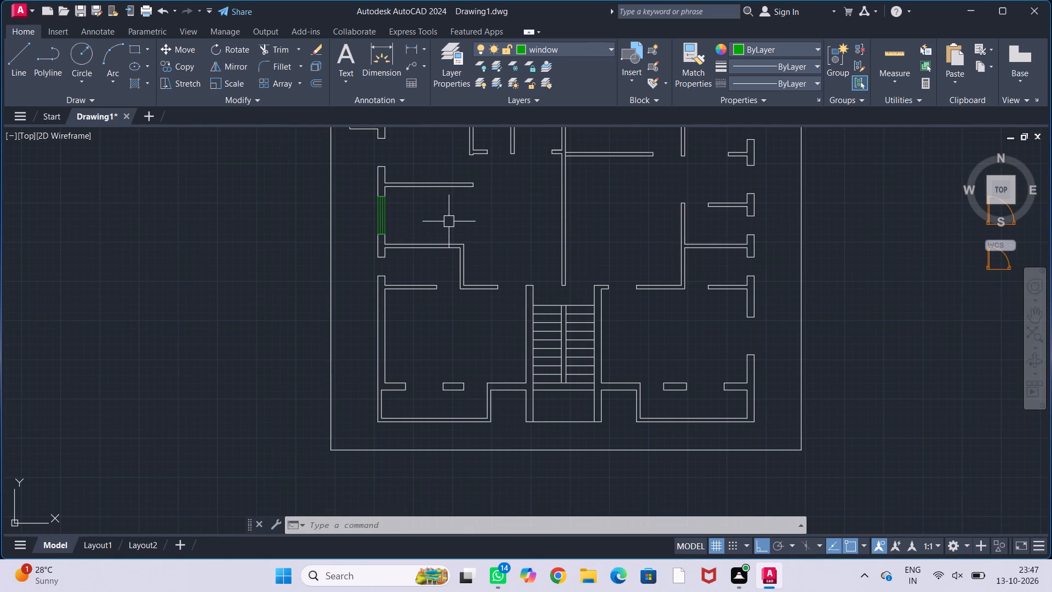
middle_click_drag(449, 220, 416, 287)
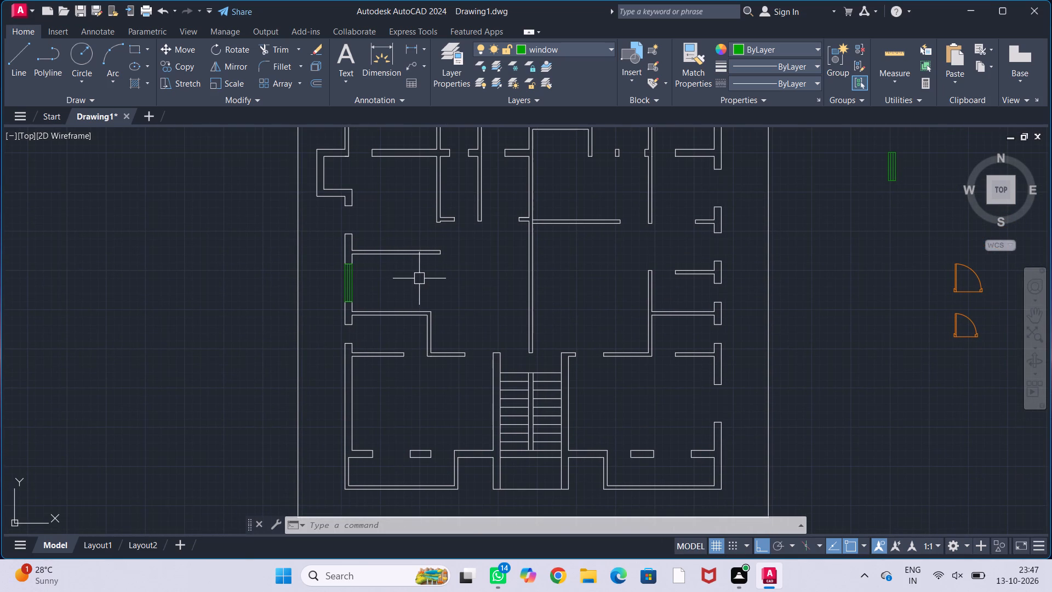
middle_click_drag(420, 278, 443, 293)
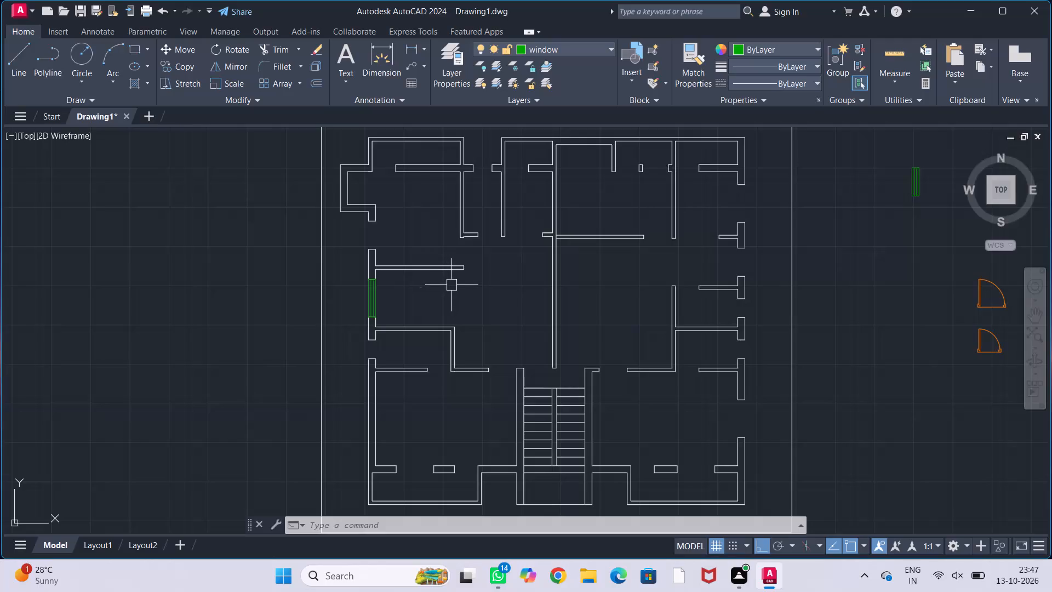
middle_click_drag(414, 298, 418, 322)
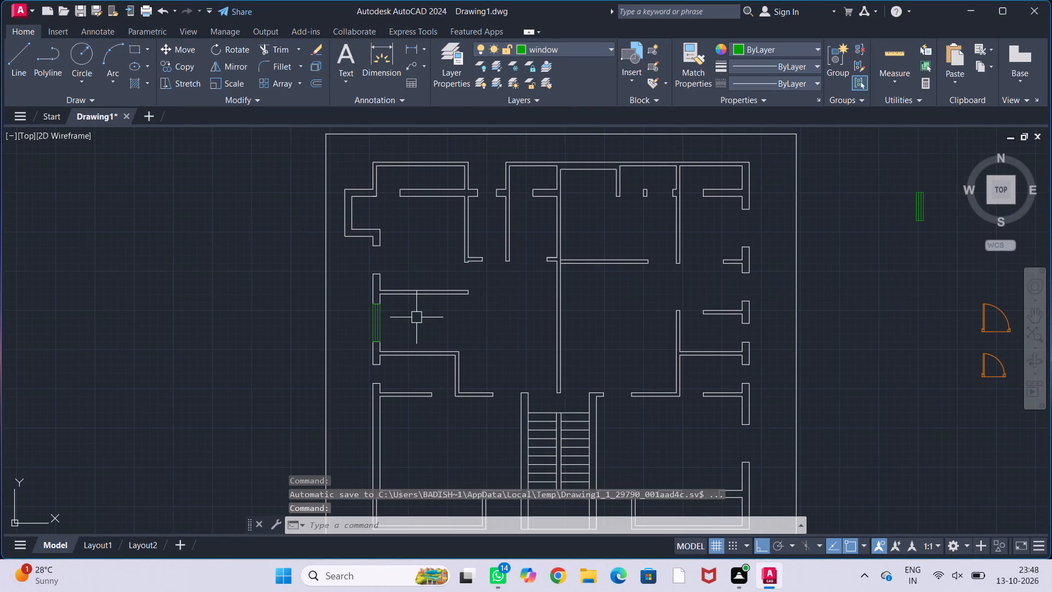
scroll(416, 317, "up", 2)
scroll(440, 343, "down", 2)
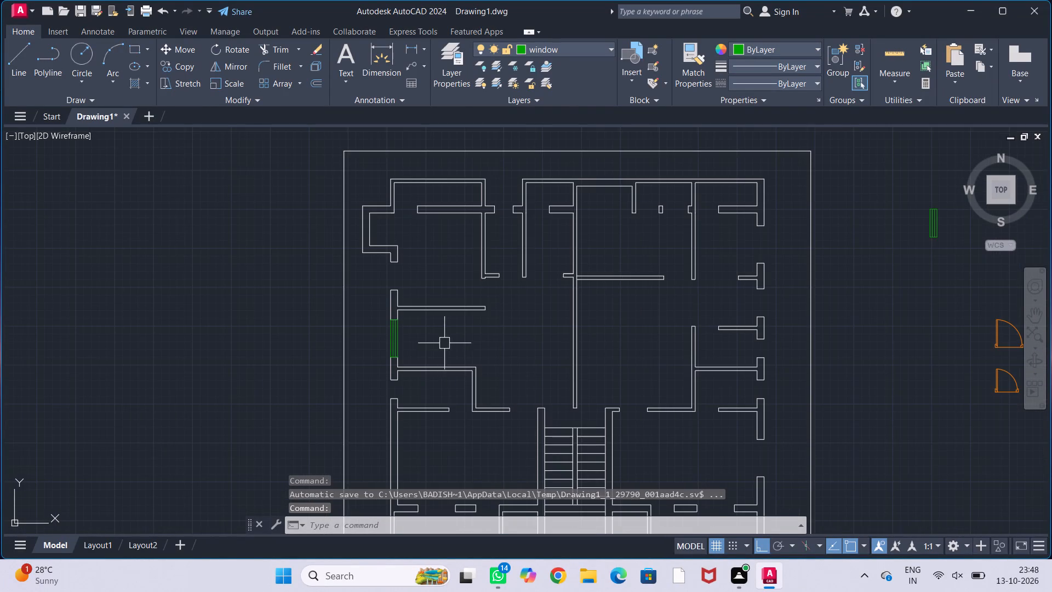
middle_click_drag(450, 342, 460, 321)
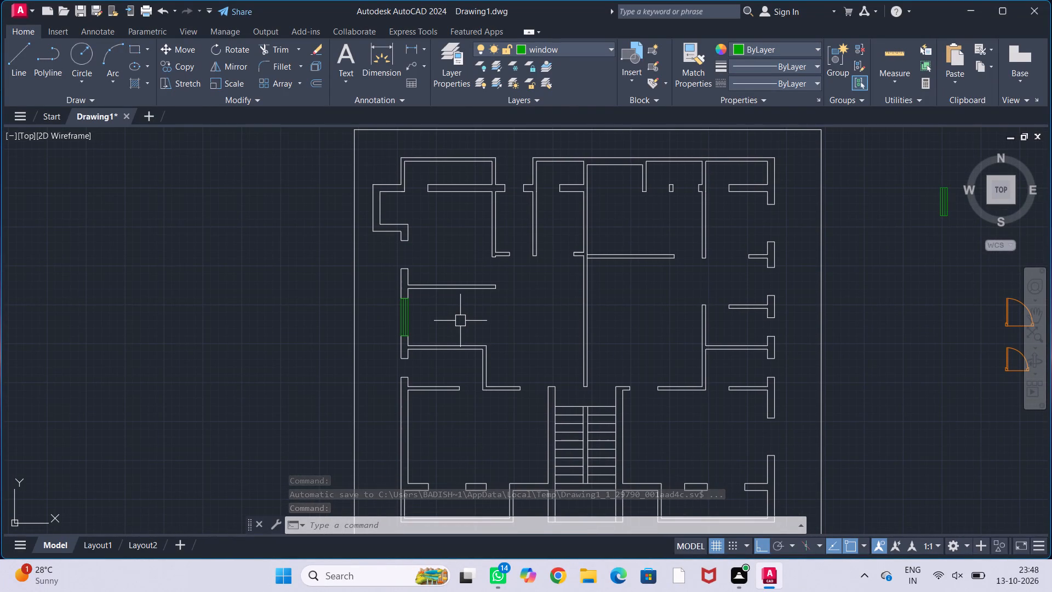
middle_click_drag(461, 320, 350, 311)
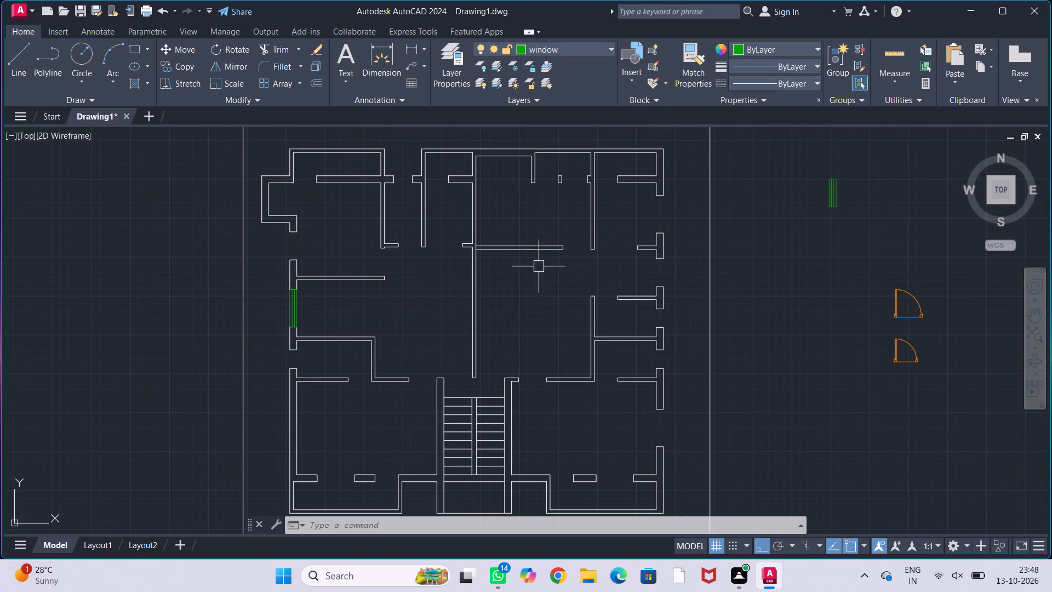
Move the w2 window block by its lower-left corner into the west wall opening directly north of the w1 window.
left_click(830, 207)
key("m")
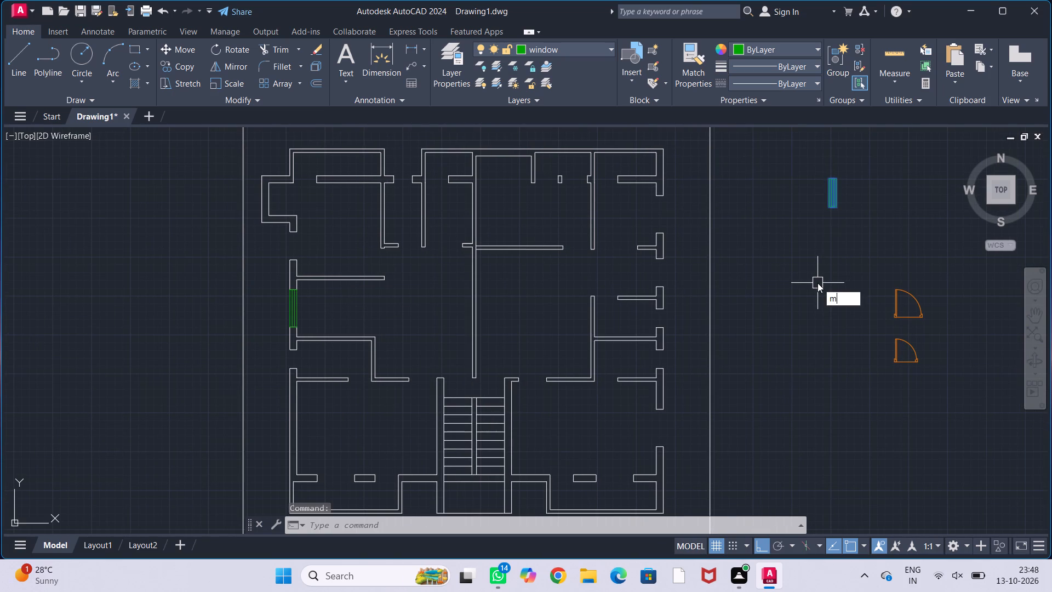
key("Return")
scroll(822, 213, "up", 2)
left_click(834, 197)
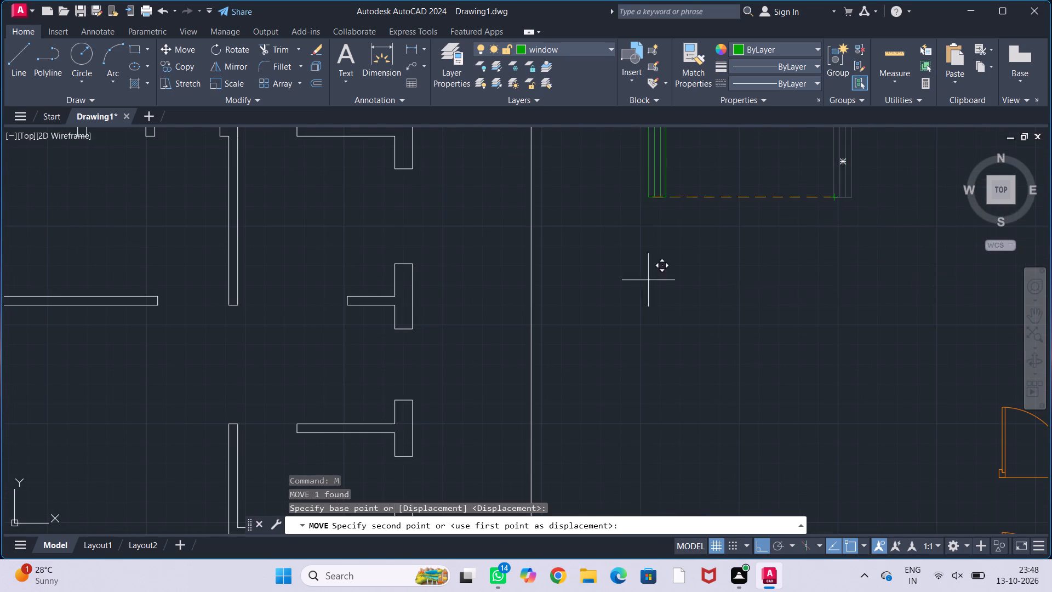
scroll(678, 253, "down", 2)
middle_click_drag(678, 253, 789, 252)
scroll(325, 283, "up", 2)
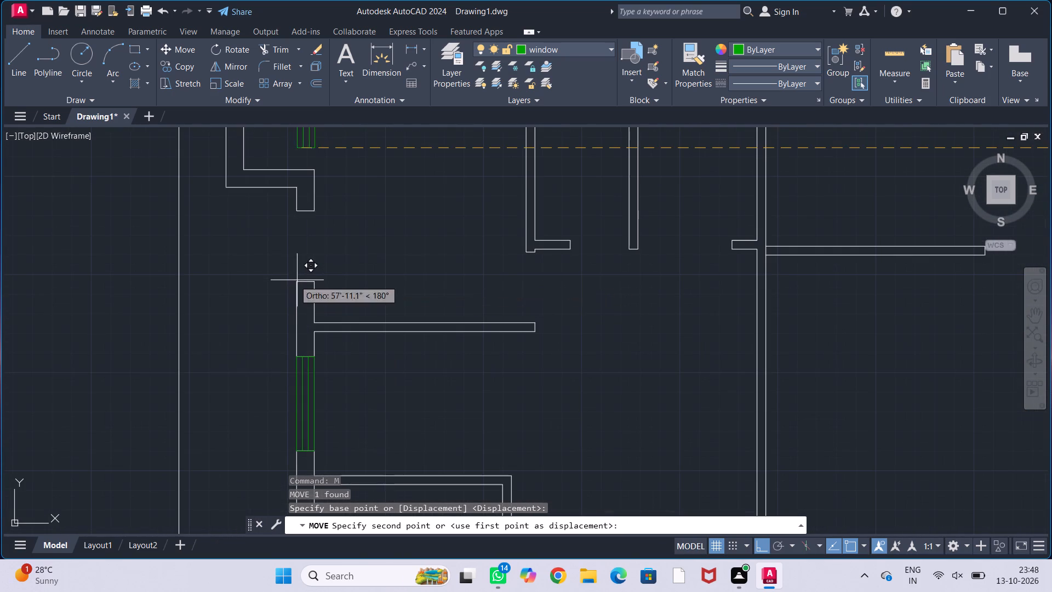
left_click(298, 281)
Copy the w1 window from the west wall by its lower-left corner into the northernmost opening of the east exterior wall.
scroll(345, 284, "down", 1)
middle_click_drag(375, 278, 407, 225)
scroll(413, 221, "down", 2)
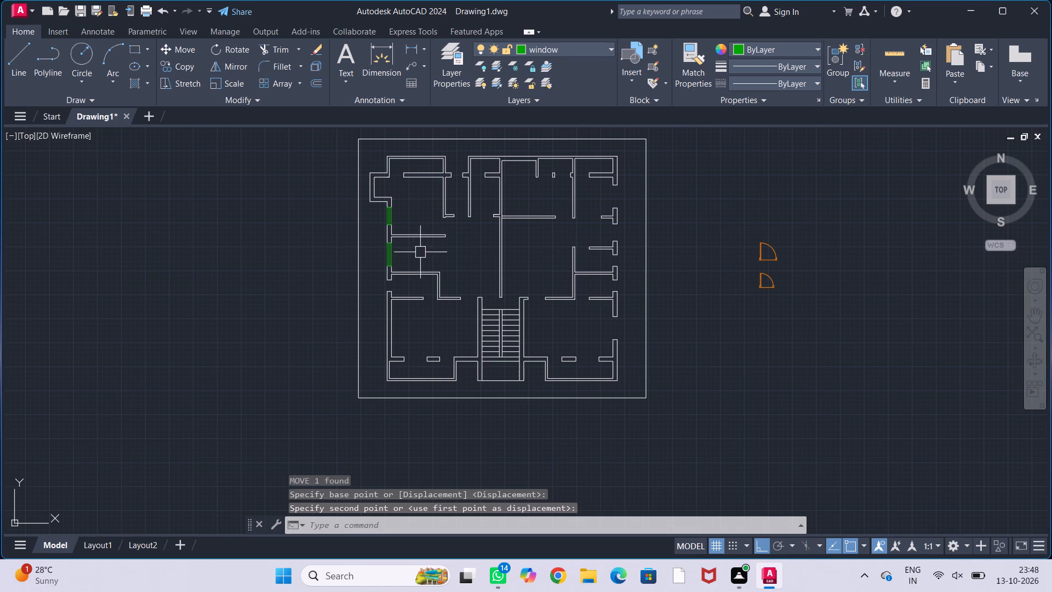
middle_click_drag(424, 249, 423, 276)
middle_click_drag(453, 353, 403, 327)
middle_click_drag(436, 321, 395, 335)
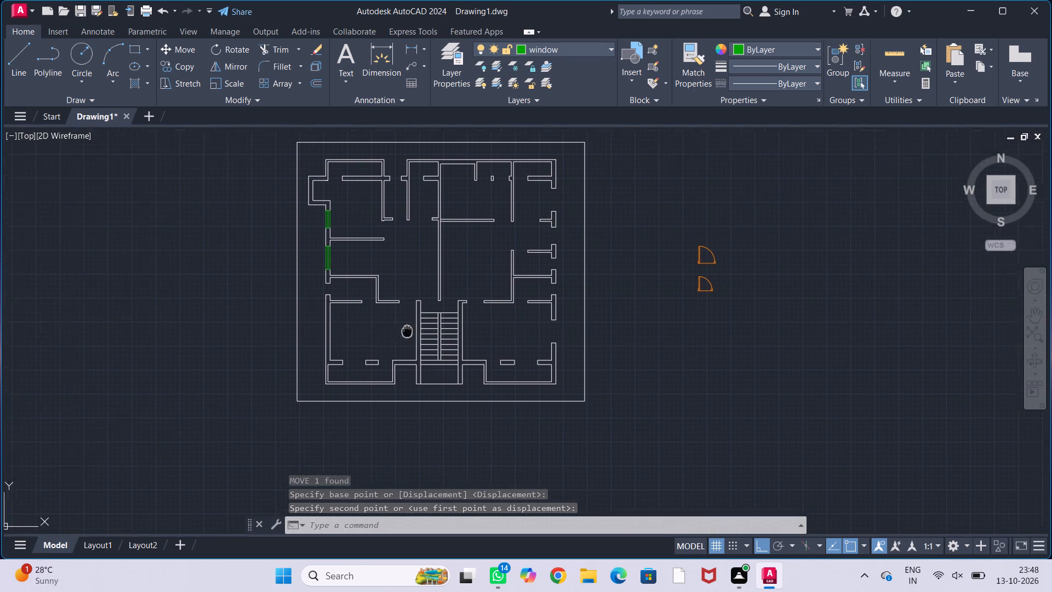
middle_click_drag(395, 335, 390, 337)
left_click(293, 272)
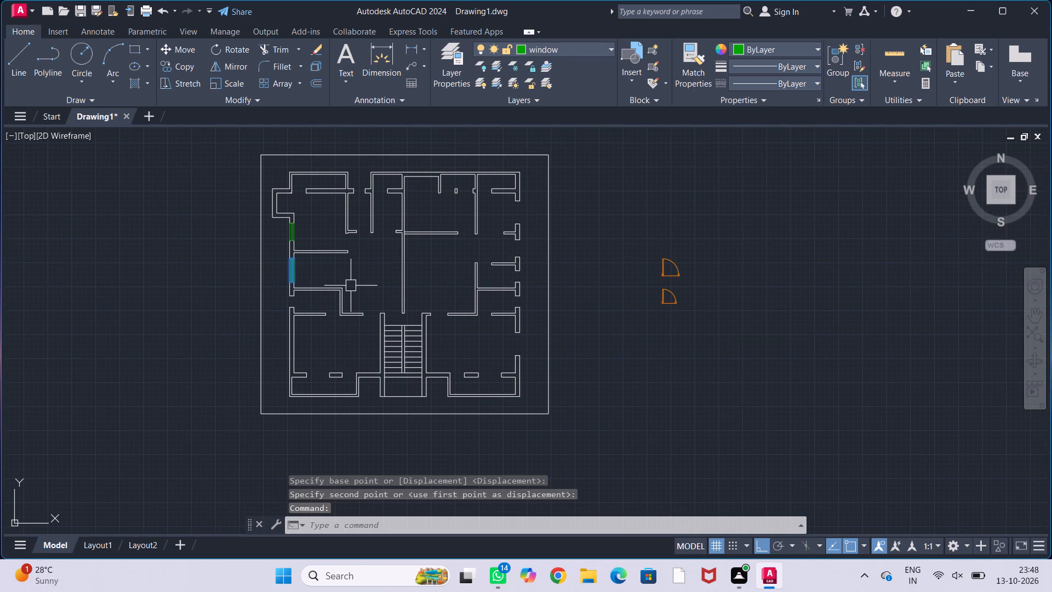
key("c")
key("o")
key("Return")
scroll(267, 278, "up", 2)
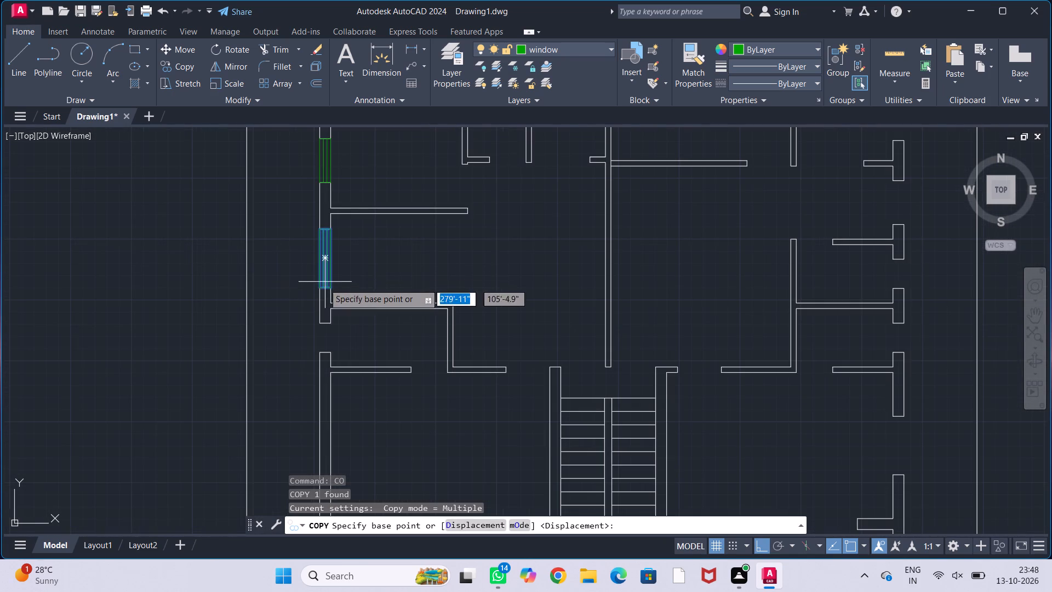
left_click(319, 289)
scroll(399, 264, "down", 2)
middle_click_drag(458, 252, 302, 307)
scroll(428, 257, "up", 2)
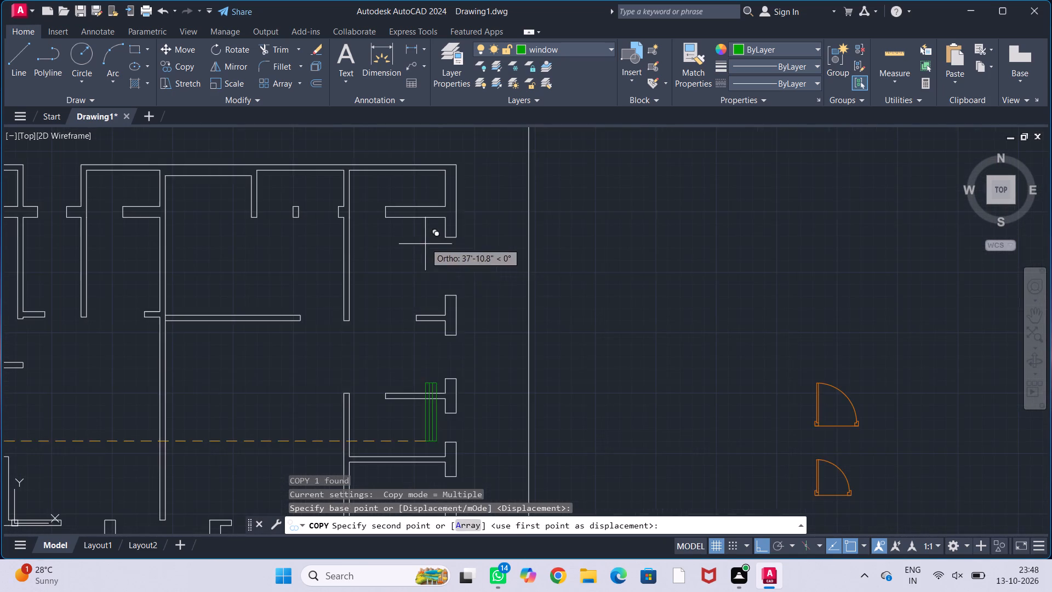
scroll(437, 267, "up", 1)
left_click(449, 312)
scroll(482, 278, "down", 1)
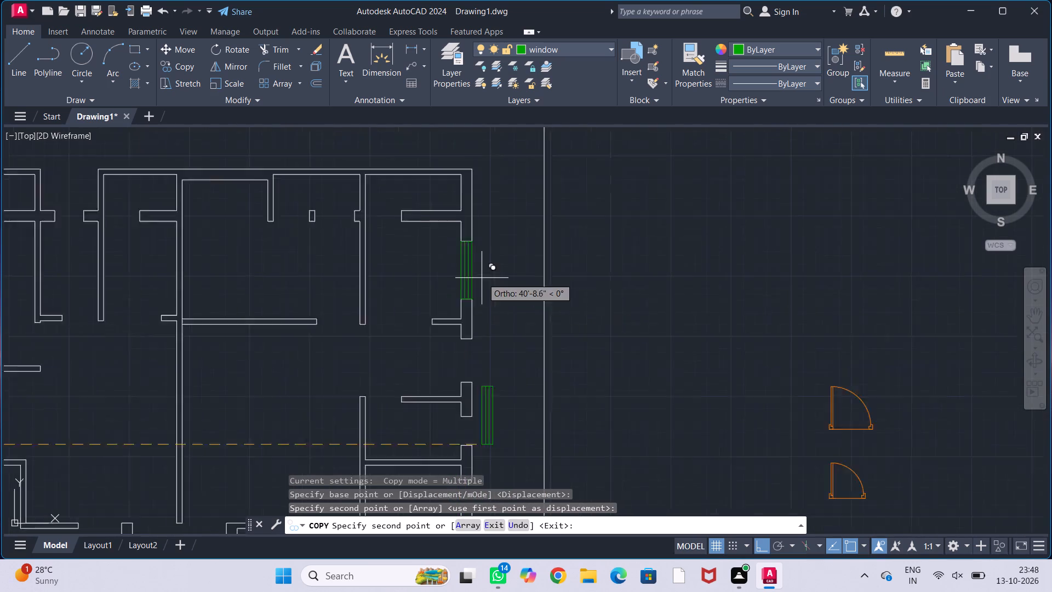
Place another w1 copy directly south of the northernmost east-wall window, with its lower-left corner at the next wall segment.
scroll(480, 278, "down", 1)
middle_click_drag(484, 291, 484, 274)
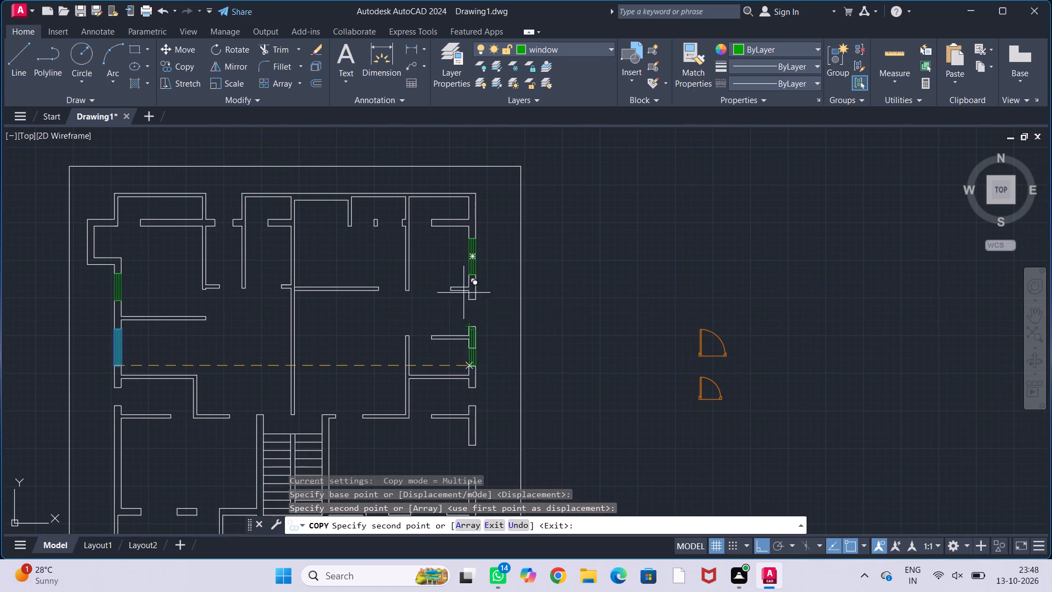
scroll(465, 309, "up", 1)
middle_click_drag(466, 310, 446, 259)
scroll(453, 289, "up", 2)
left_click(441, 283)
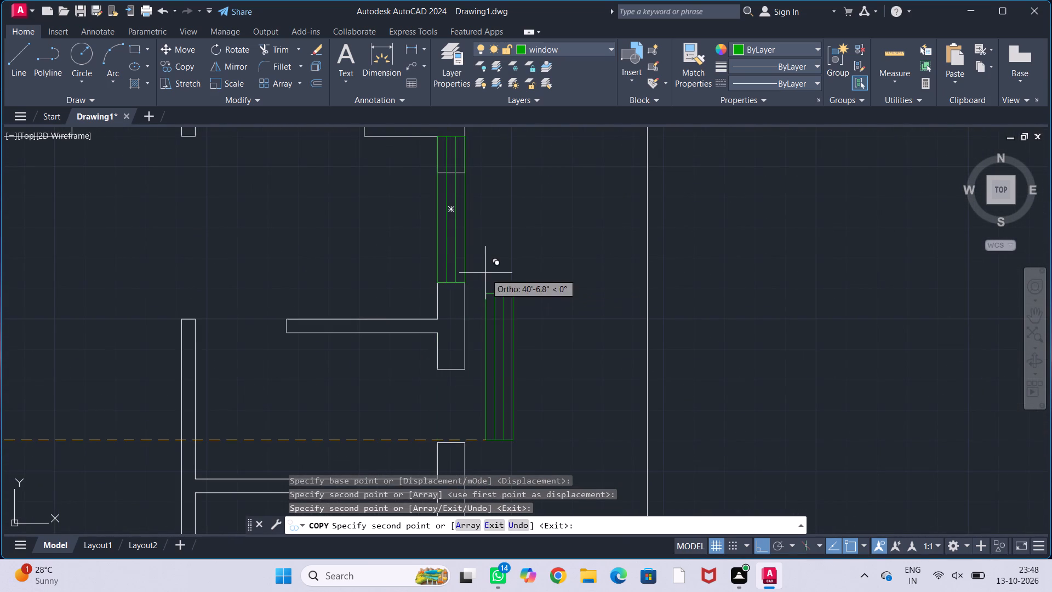
Place another w1 copy by its lower-left corner into the southernmost opening of the east exterior wall.
scroll(503, 275, "down", 2)
middle_click_drag(502, 295, 494, 248)
middle_click_drag(492, 332, 480, 249)
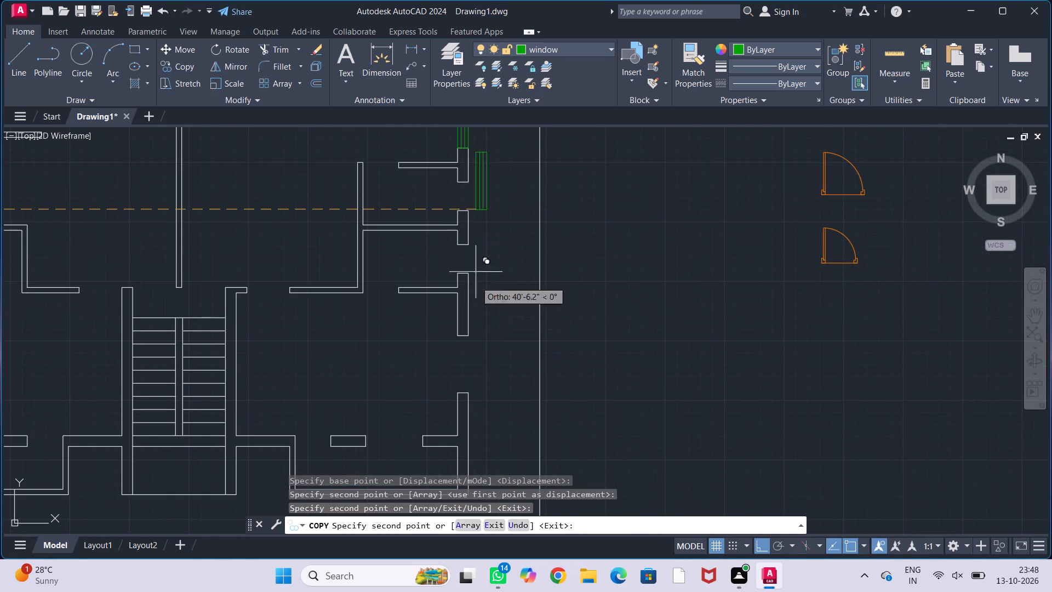
left_click(460, 392)
key("Escape")
key("Escape")
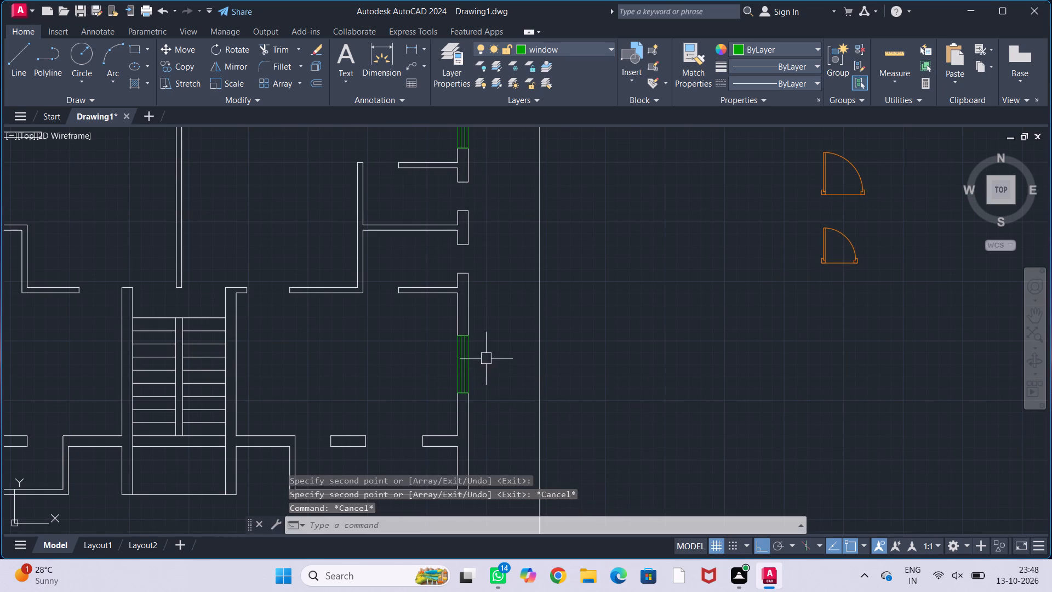
key("Escape")
key("Escape")
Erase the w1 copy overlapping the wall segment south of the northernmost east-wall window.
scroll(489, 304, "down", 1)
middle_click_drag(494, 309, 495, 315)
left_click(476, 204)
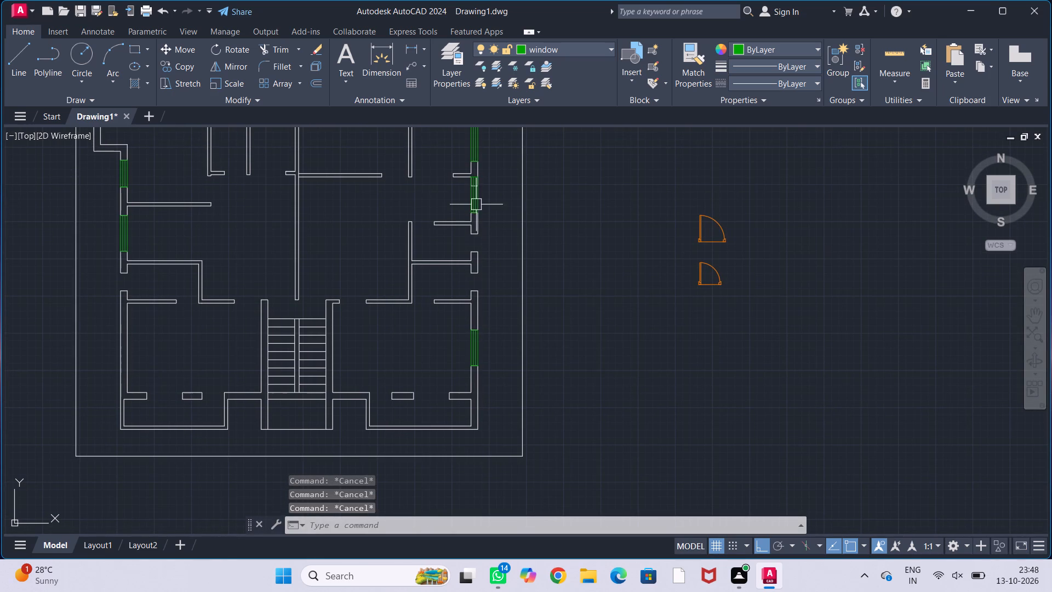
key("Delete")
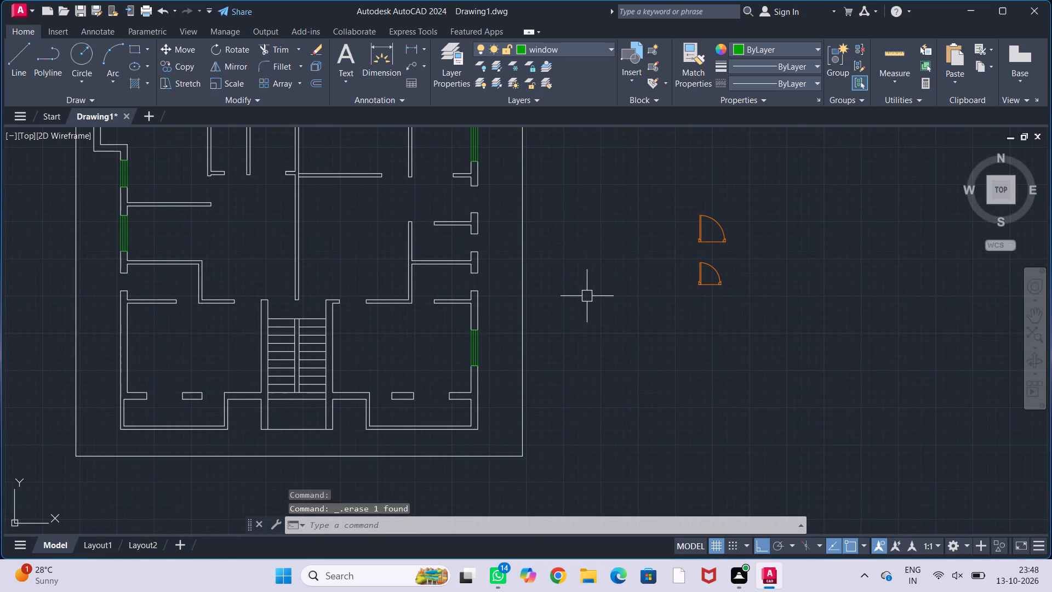
Copy the northernmost east-wall w1 window straight south into the empty space below the plan's outer boundary.
middle_click_drag(587, 309, 550, 286)
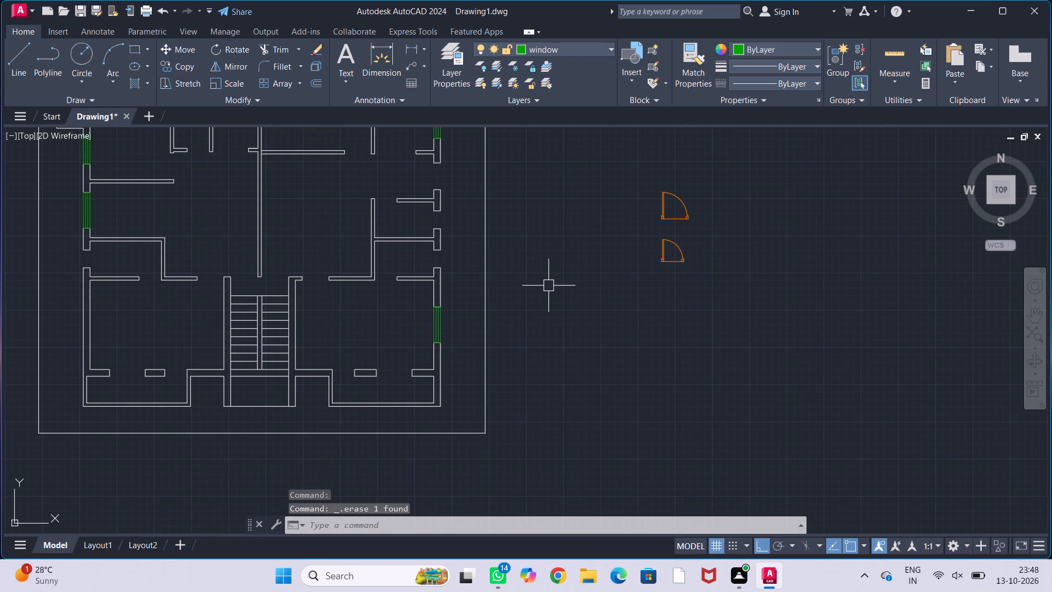
middle_click_drag(556, 265, 586, 332)
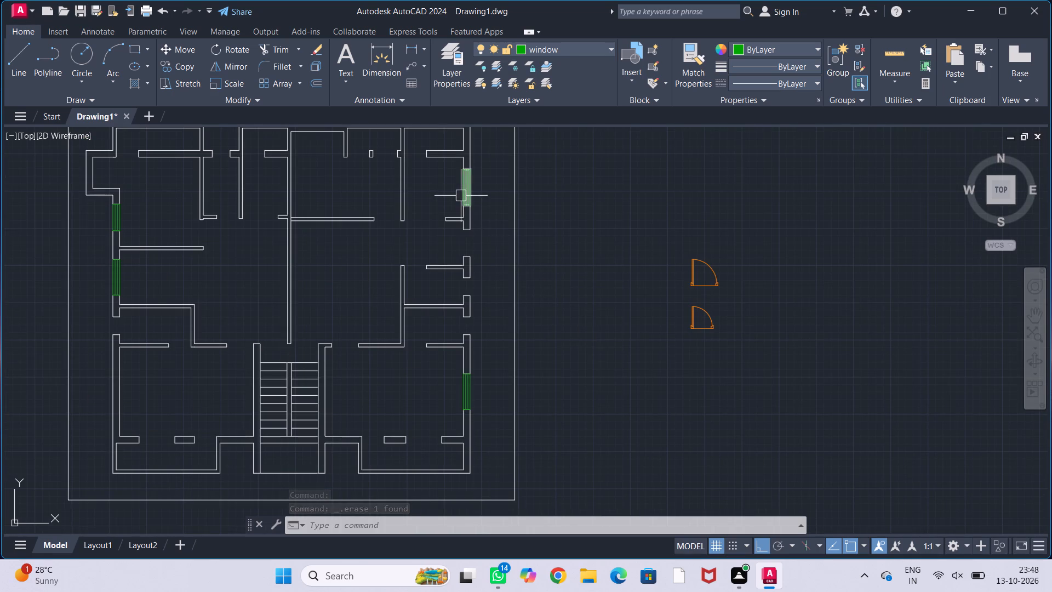
left_click(461, 196)
type("co")
key("Return")
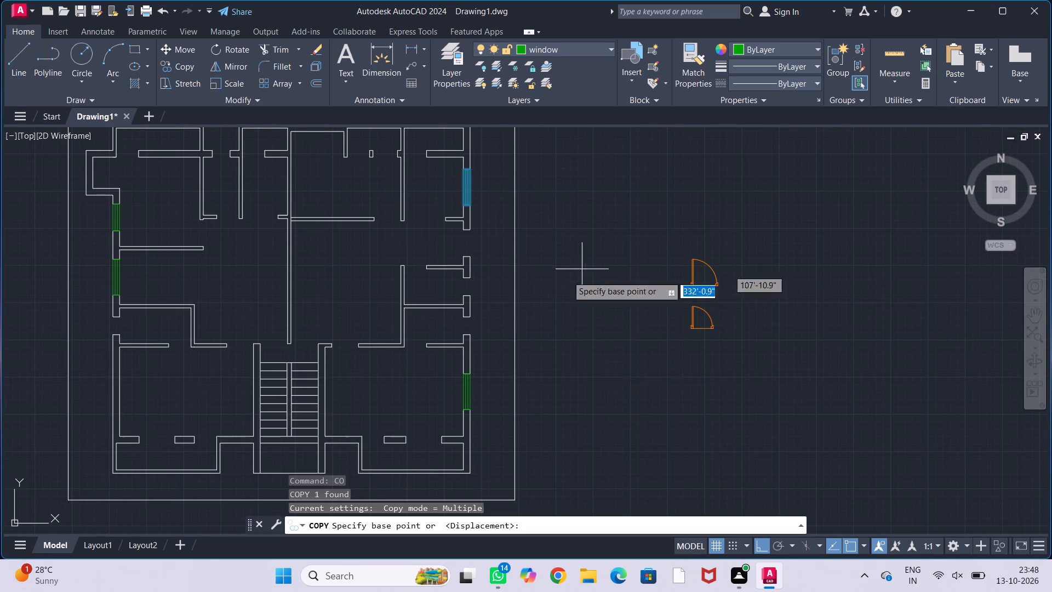
left_click(468, 189)
scroll(484, 305, "down", 2)
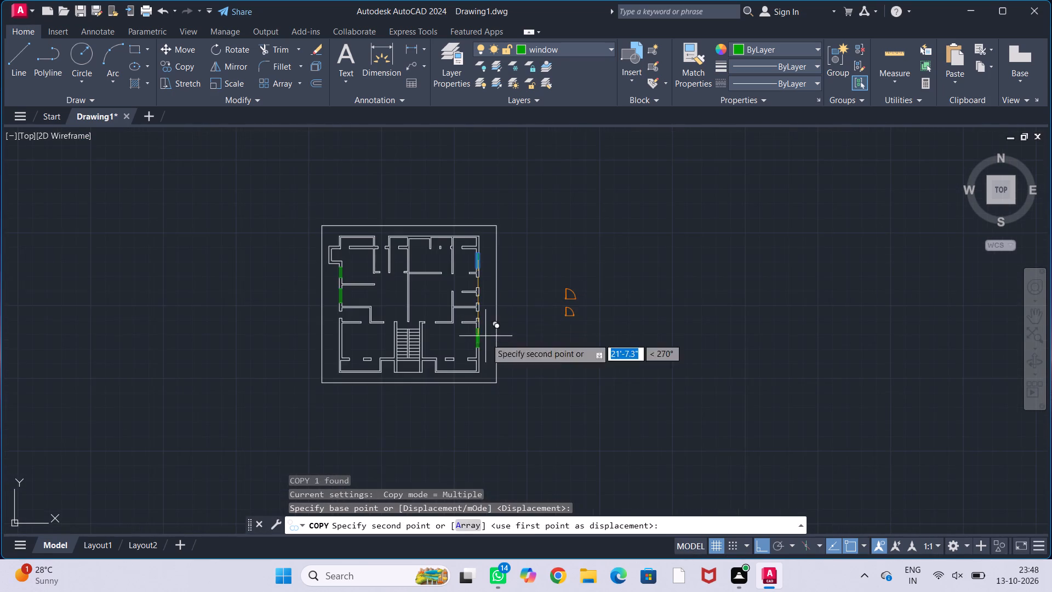
middle_click_drag(488, 348, 475, 269)
scroll(466, 293, "up", 4)
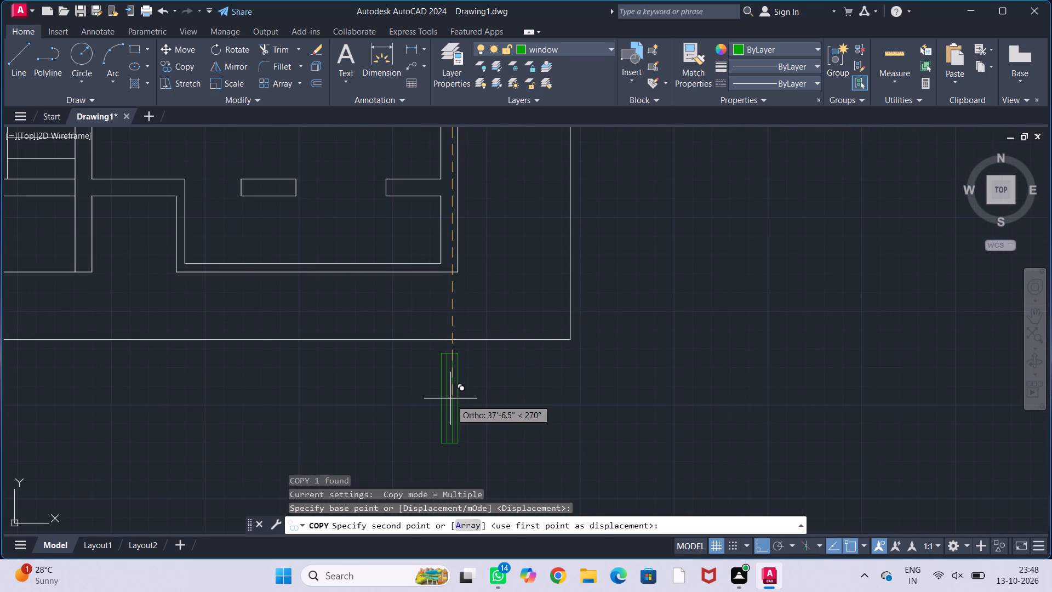
left_click(453, 409)
key("Escape")
key("Escape")
Rotate the w1 copy below the plan to 270° about its upper-left corner so it lies horizontally.
left_click(454, 409)
type("ro")
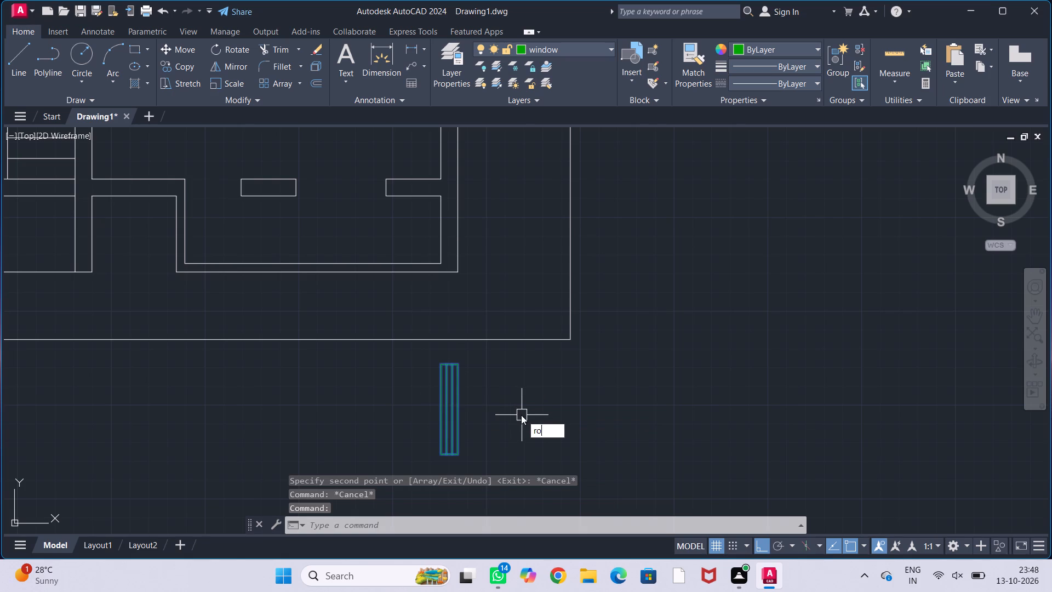
key("Return")
left_click(441, 362)
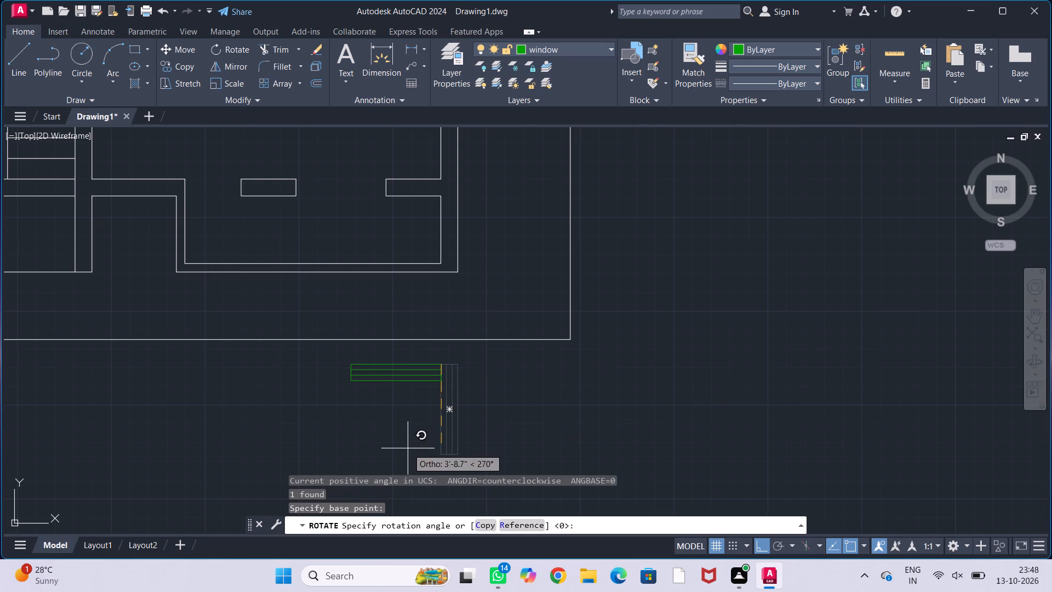
left_click(408, 448)
Move the horizontal w1 window by its lower-left corner into the easternmost opening of the southeast room's south wall.
left_click(413, 381)
key("m")
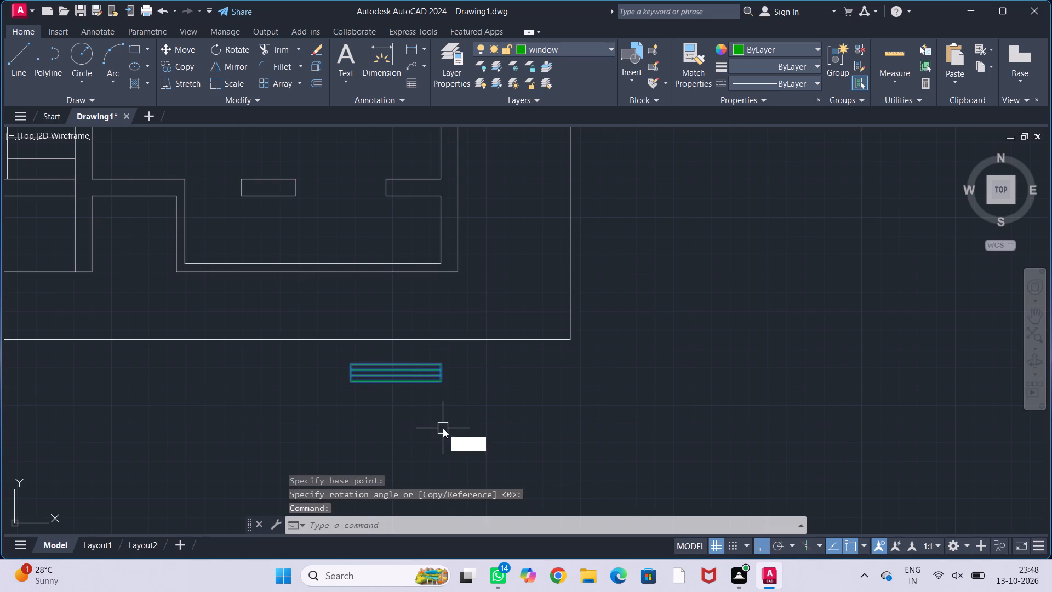
key("Return")
left_click(355, 382)
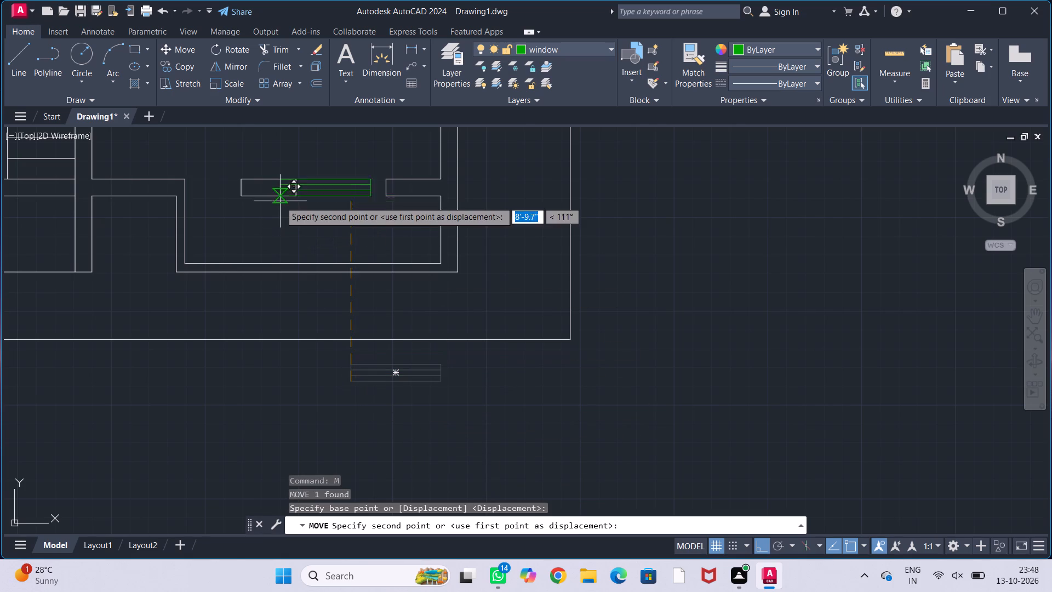
left_click(294, 196)
Copy the w2 window from the west wall by its lower-left corner into the east wall's second opening from the north.
scroll(336, 227, "down", 2)
middle_click_drag(340, 223, 473, 438)
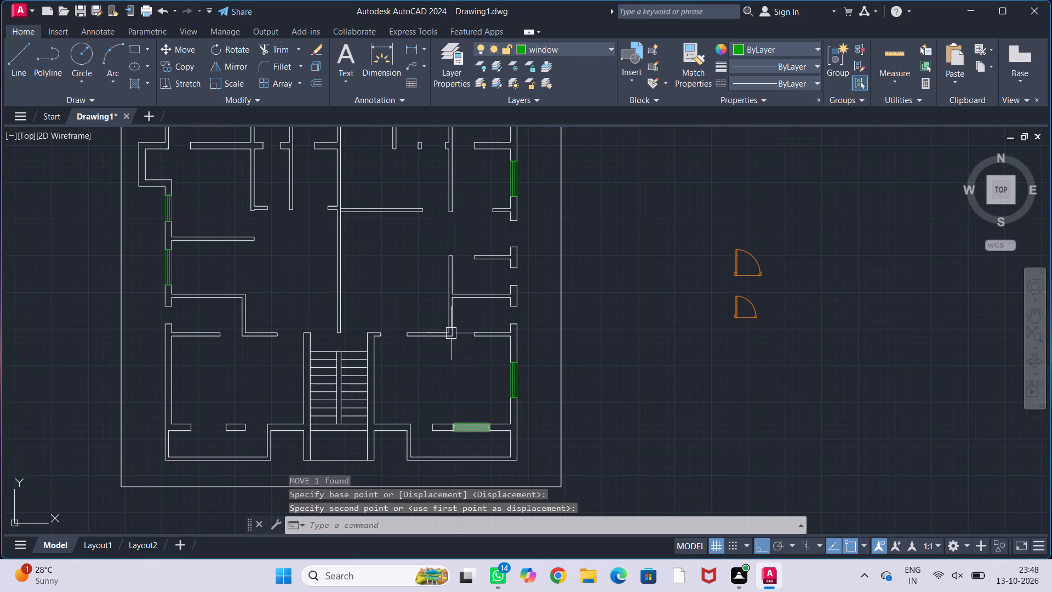
middle_click_drag(462, 338, 495, 406)
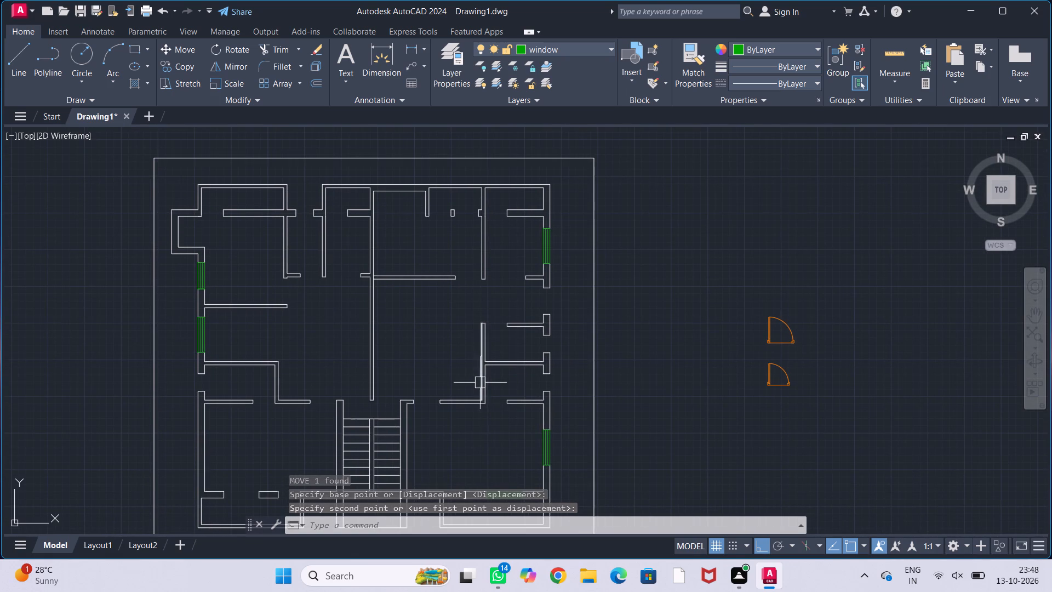
scroll(499, 365, "down", 1)
middle_click_drag(501, 406, 547, 395)
scroll(349, 296, "up", 1)
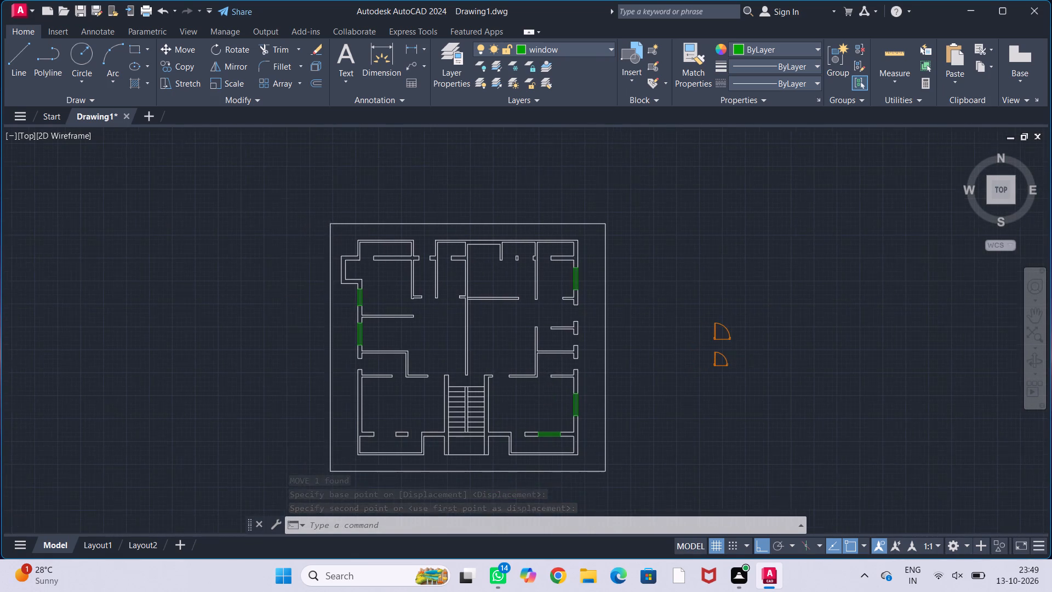
middle_click_drag(425, 370, 369, 357)
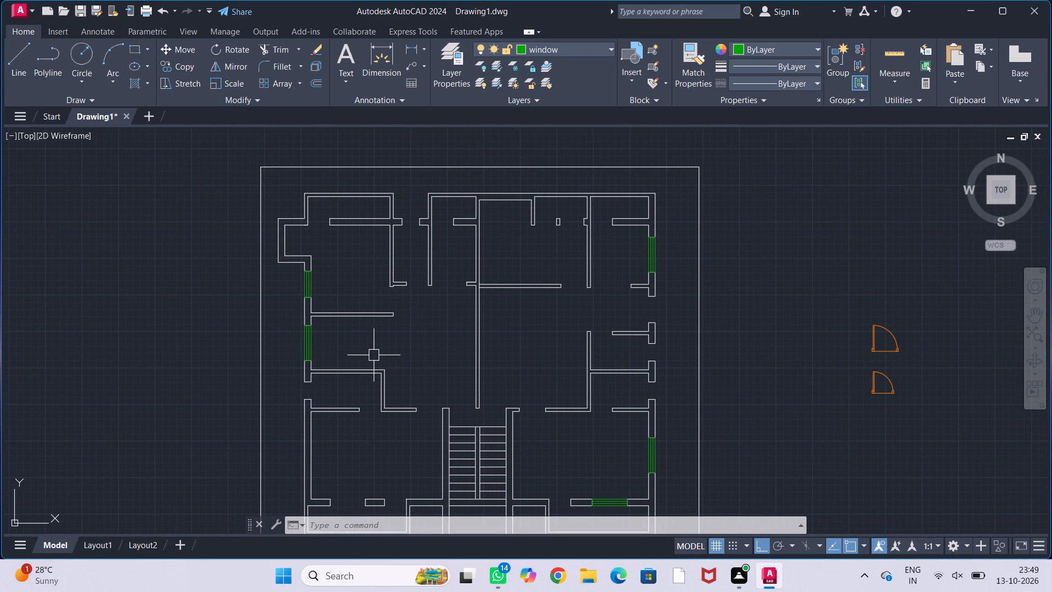
middle_click_drag(375, 355, 341, 371)
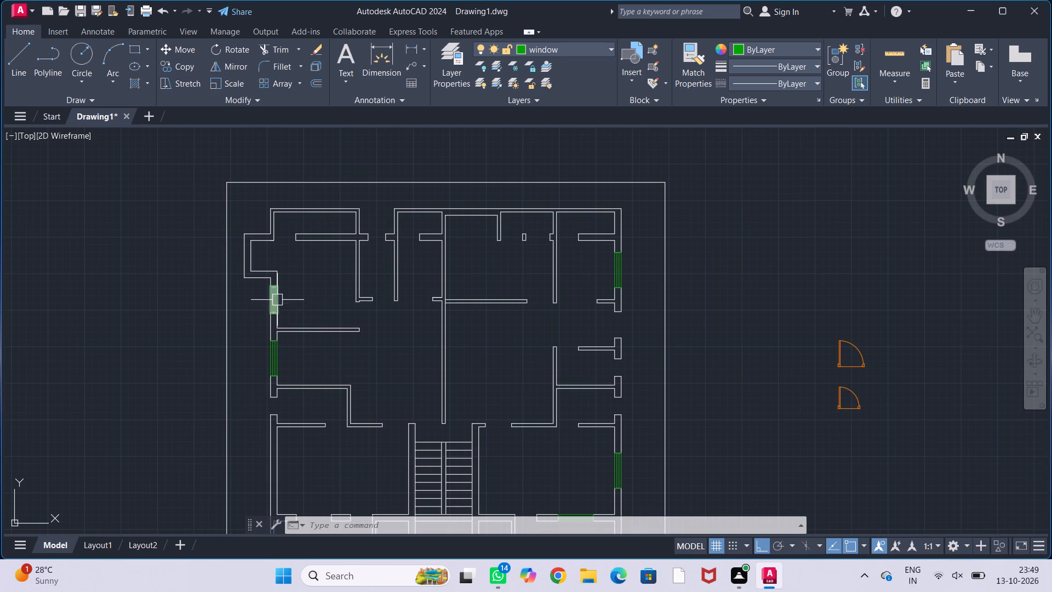
left_click(277, 300)
key("c")
key("o")
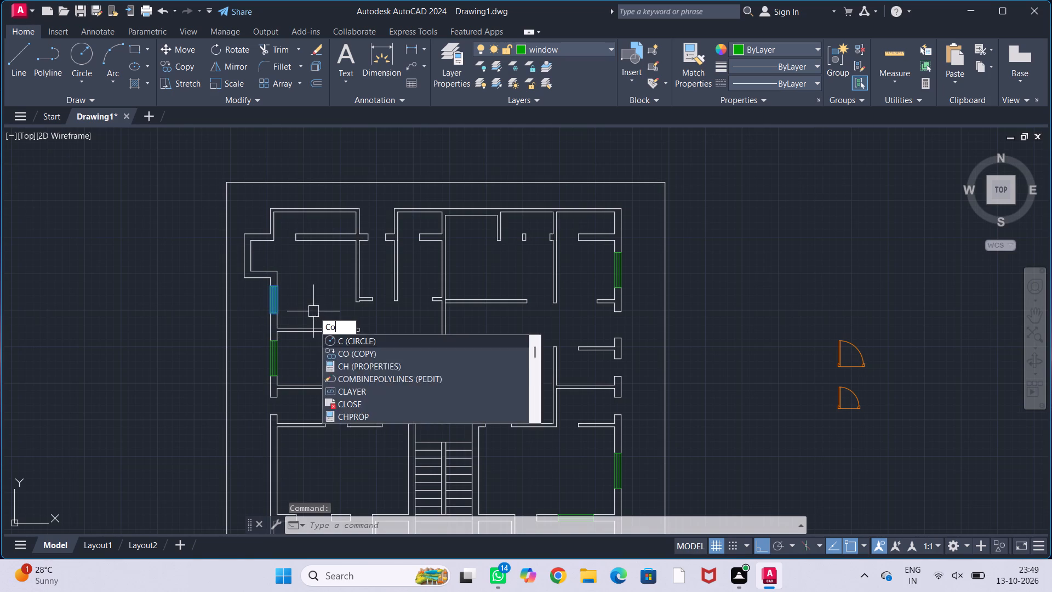
key("Return")
scroll(284, 321, "up", 2)
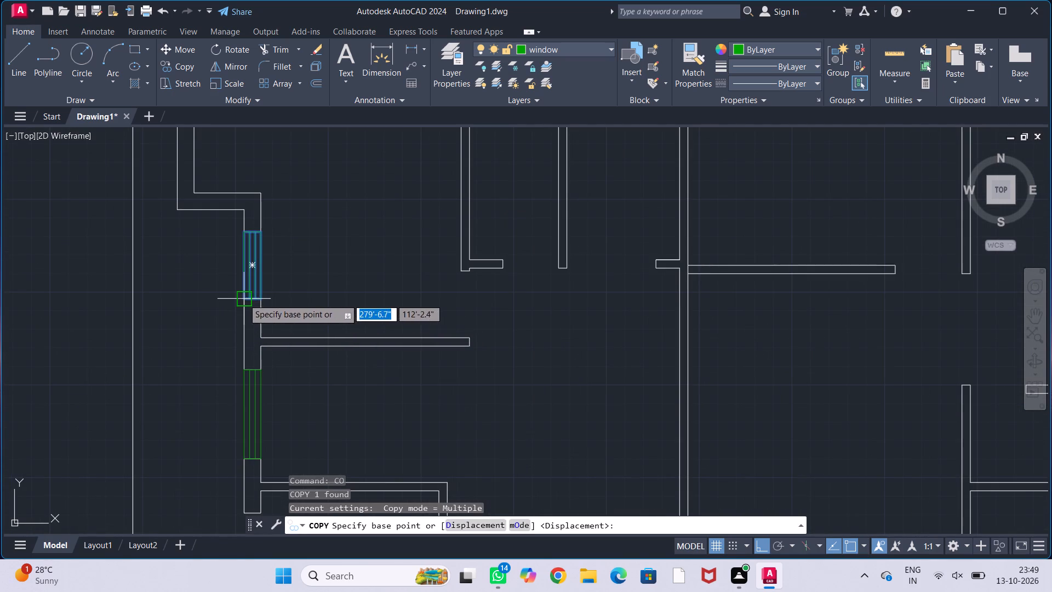
left_click(243, 299)
scroll(374, 305, "down", 2)
middle_click_drag(420, 318, 233, 315)
scroll(477, 309, "up", 2)
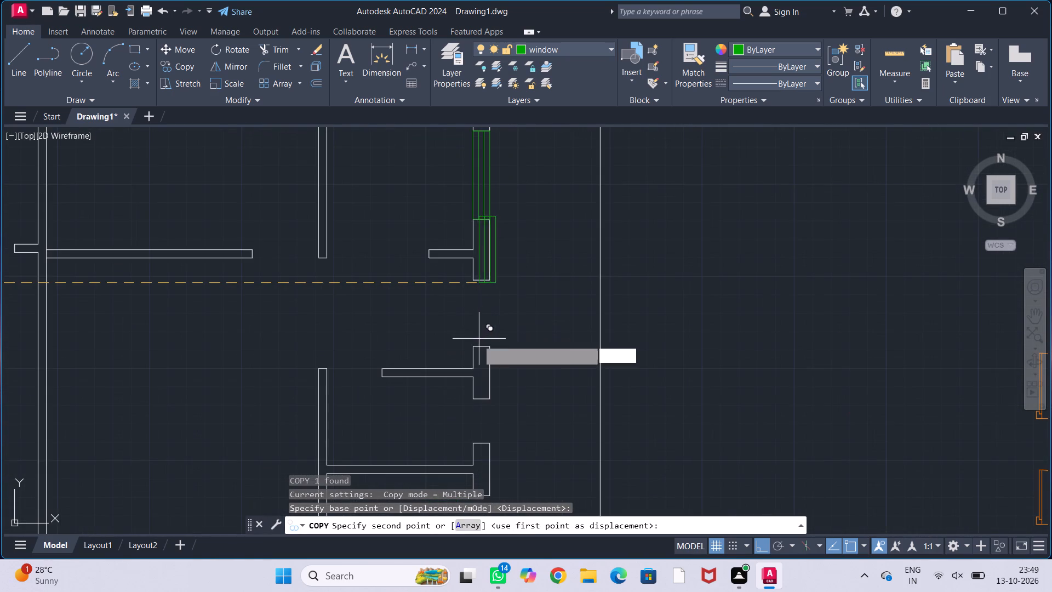
left_click(476, 346)
scroll(501, 329, "down", 2)
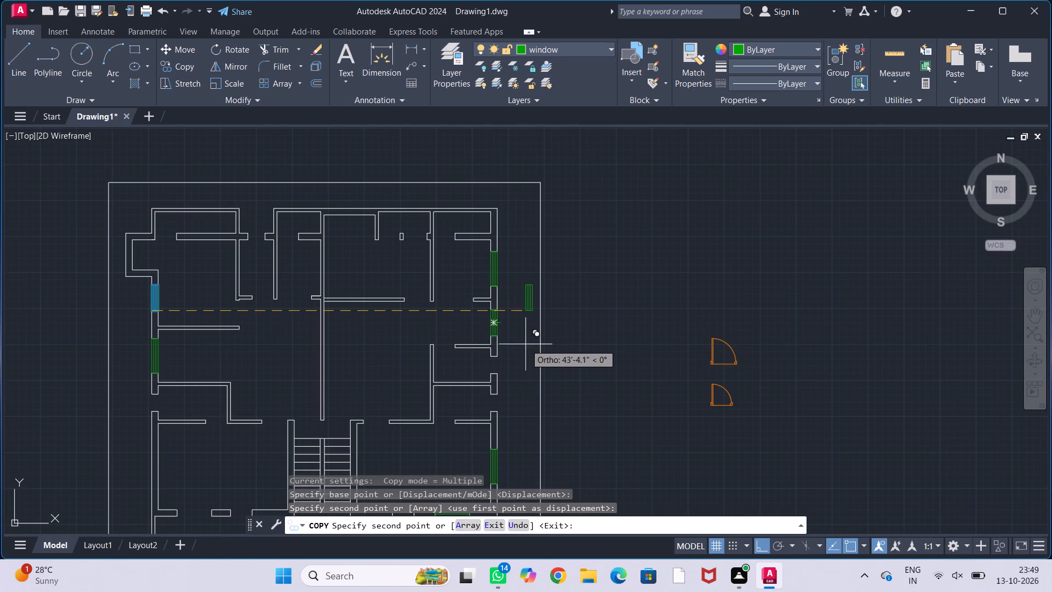
key("Escape")
key("Escape")
key("Escape")
key("Escape")
key("Escape")
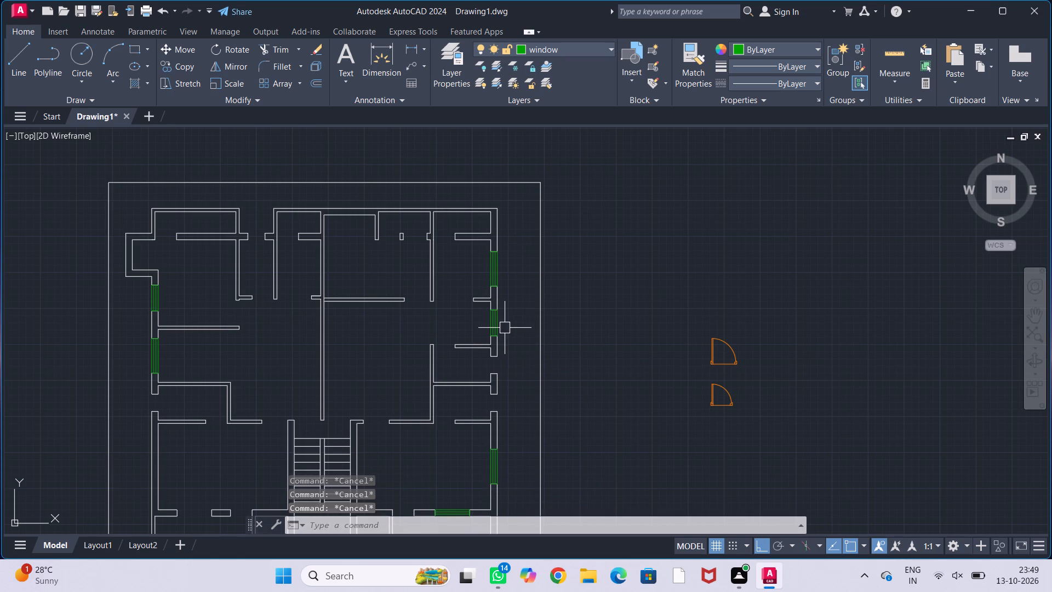
Copy the east-wall w2 window straight west into the open interior space east of the plan's central wall.
middle_click_drag(520, 328, 532, 291)
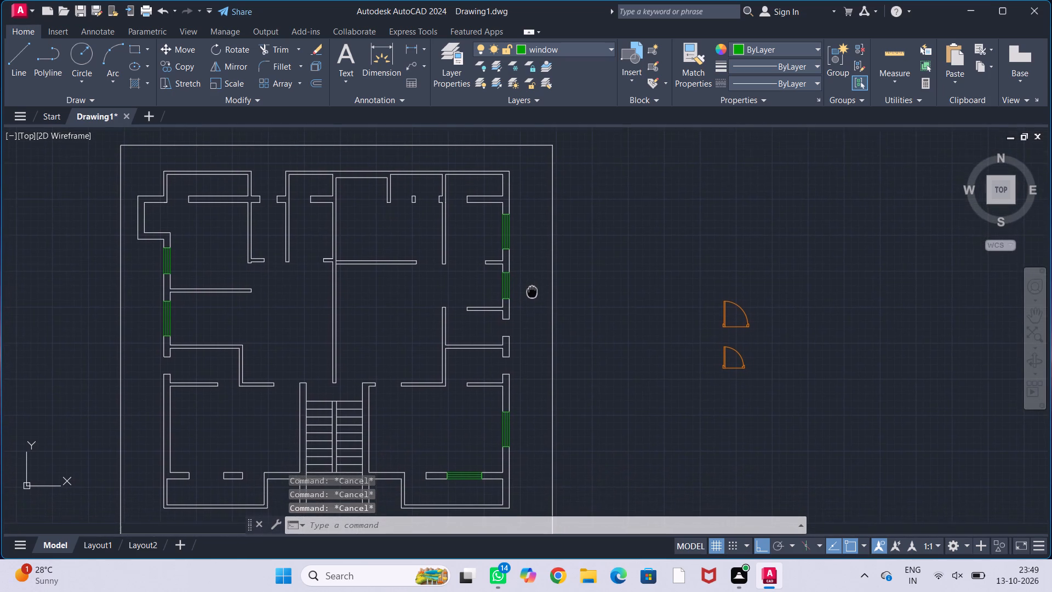
middle_click_drag(532, 291, 533, 297)
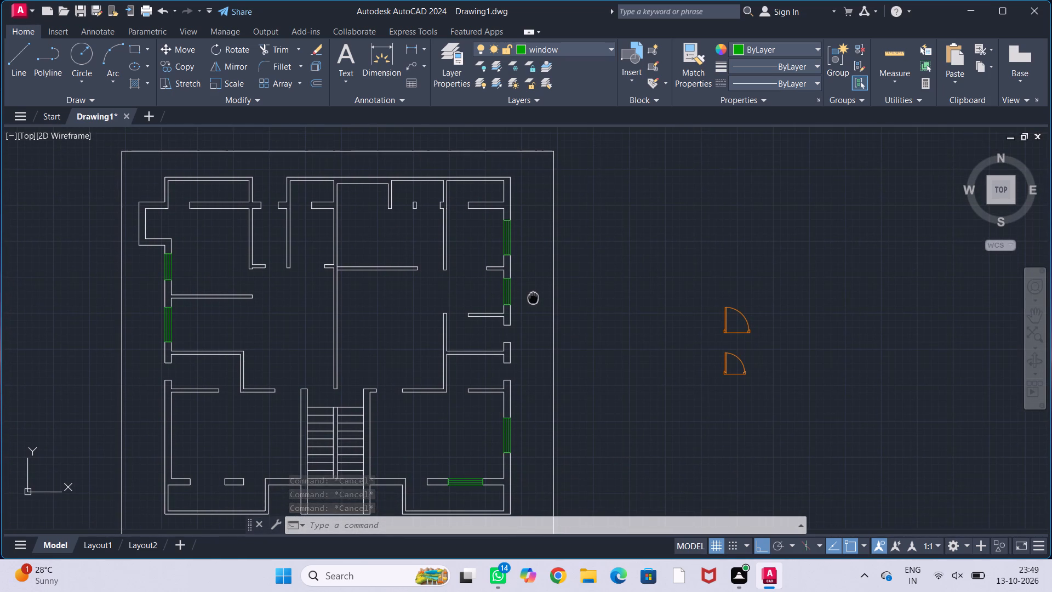
middle_click_drag(533, 297, 539, 317)
left_click(513, 319)
type("co")
key("Return")
left_click(511, 326)
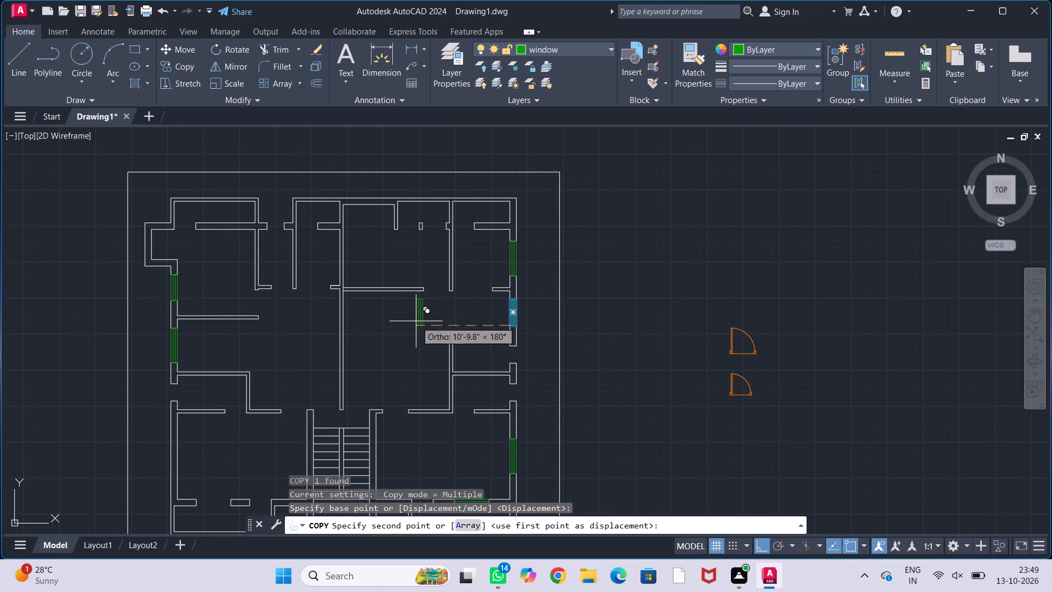
left_click(427, 327)
key("Escape")
key("Escape")
key("Escape")
Place the w2 copy in the open interior and rotate it to 270° about its lower end so it lies horizontally.
left_click(430, 318)
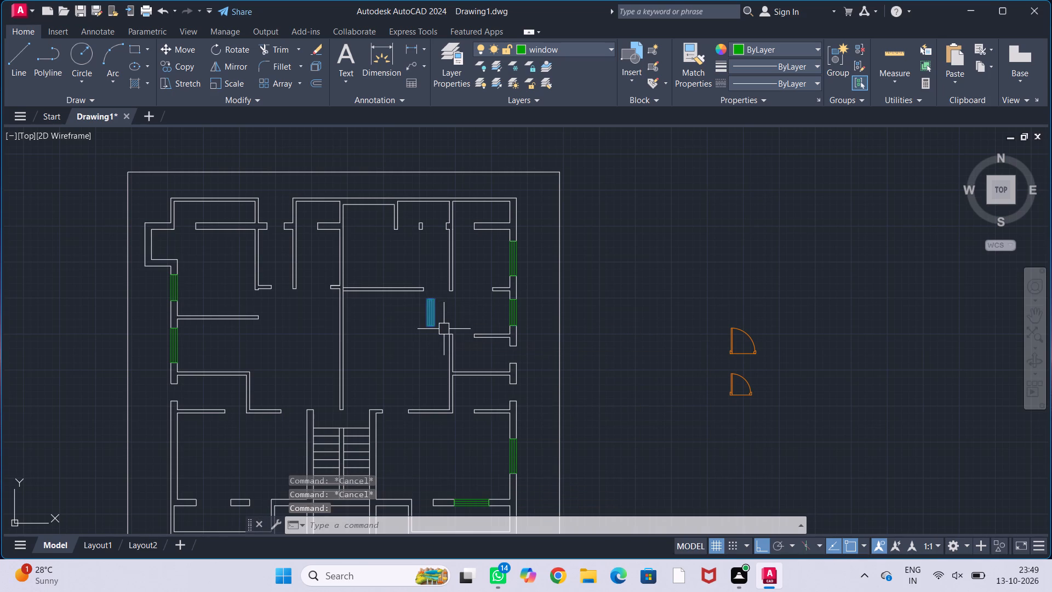
type("ro")
key("Return")
left_click(430, 326)
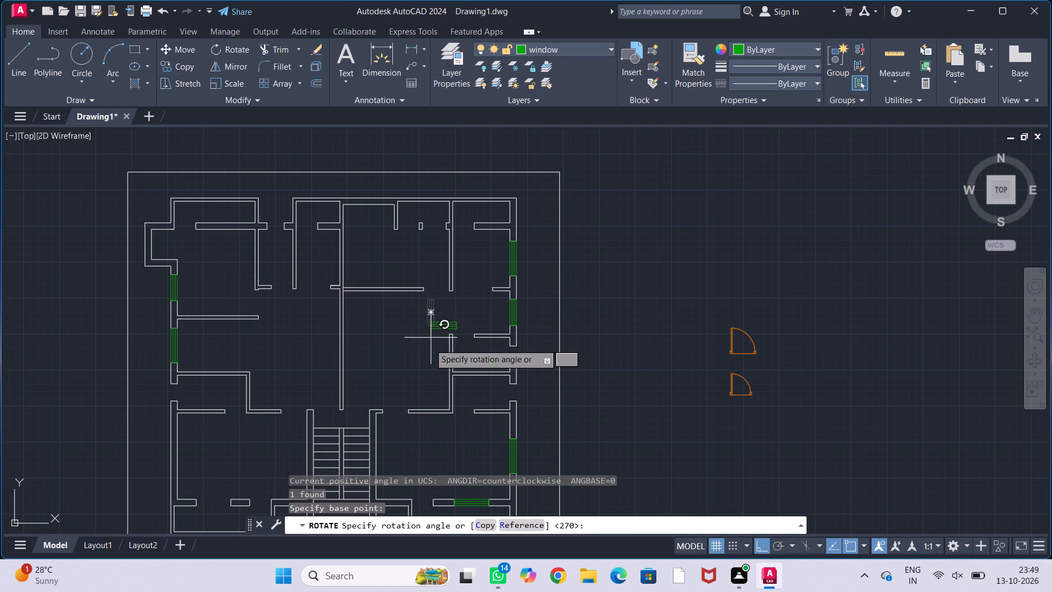
left_click(416, 367)
Move the horizontal w2 window by its lower-left corner to the lower-right corner of the short pier below the plan's northern rooms.
left_click(441, 327)
key("c")
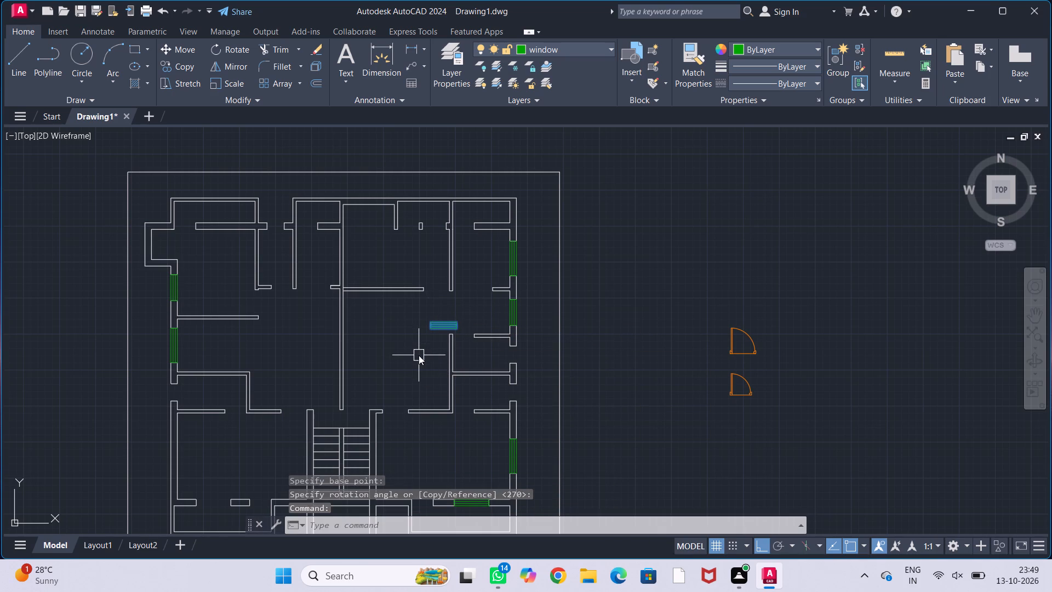
key("BackSpace")
key("m")
key("Return")
scroll(421, 339, "up", 3)
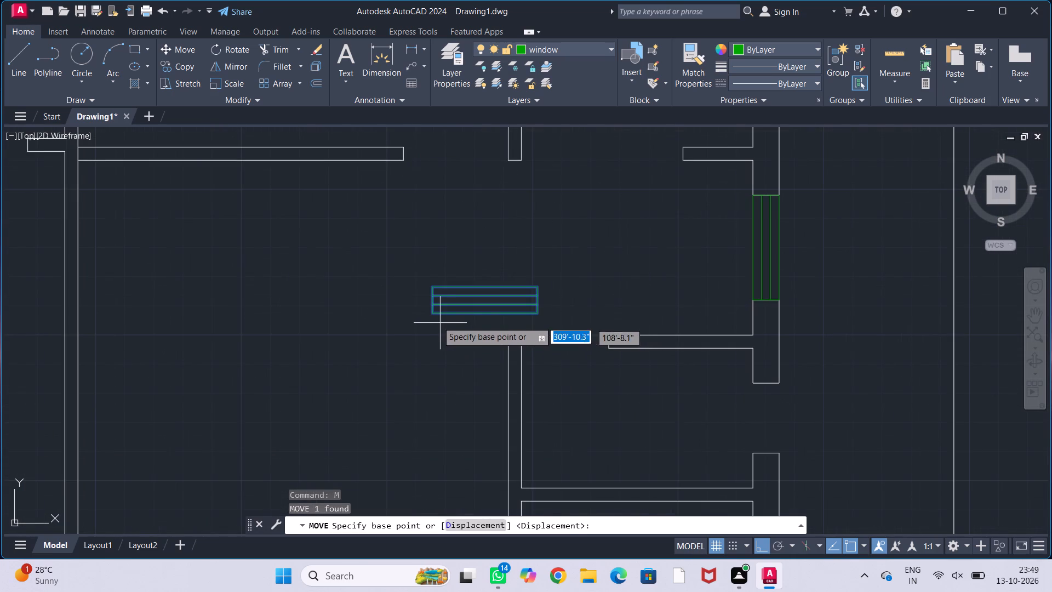
left_click(430, 314)
scroll(425, 261, "down", 2)
middle_click_drag(421, 255, 430, 377)
scroll(416, 230, "up", 1)
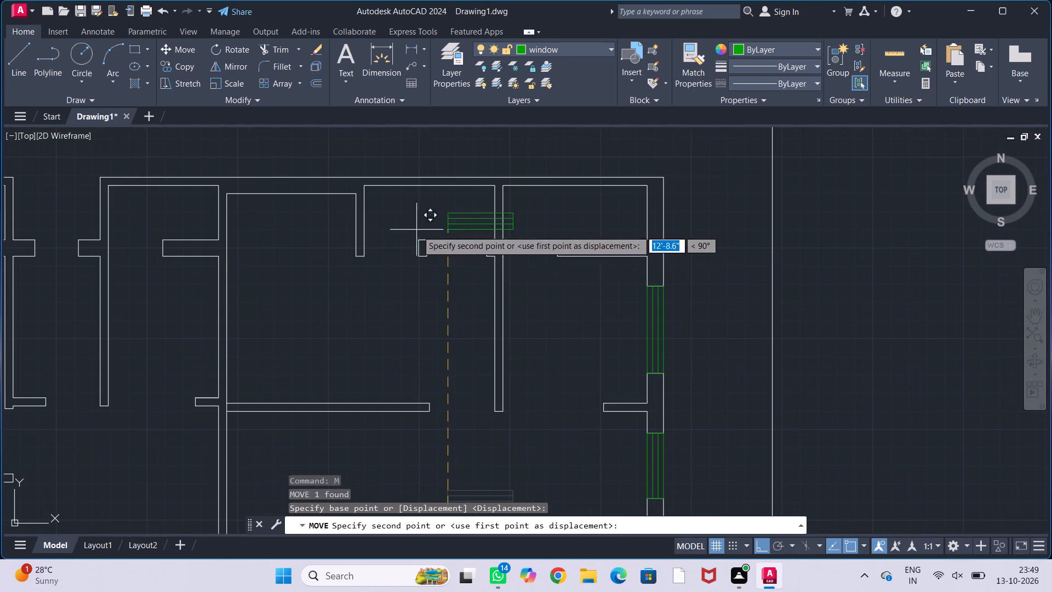
left_click(429, 255)
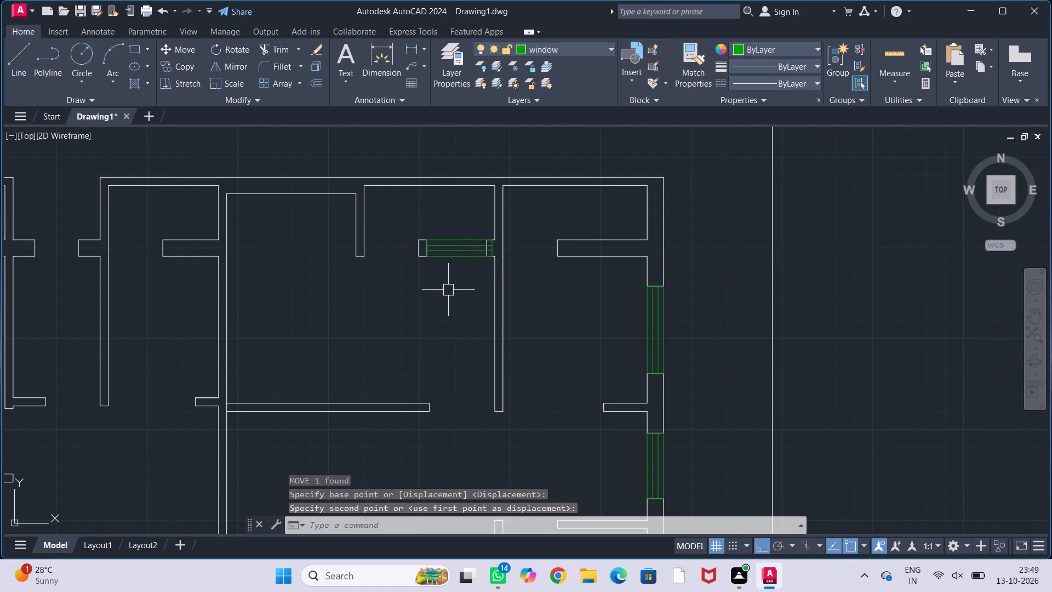
Shift the wall end line crossing the horizontal w2 window 3" east so it meets the window's end.
middle_click_drag(451, 283, 452, 306)
scroll(458, 297, "up", 1)
middle_click_drag(461, 292, 421, 318)
scroll(422, 314, "up", 1)
key("Escape")
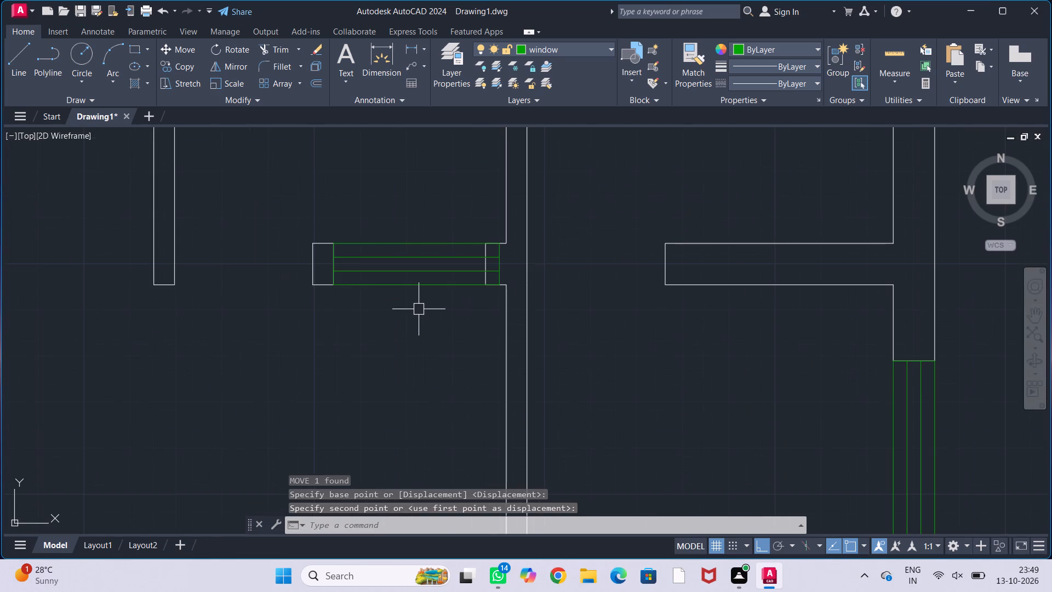
key("Escape")
key("Escape")
key("Escape")
scroll(503, 264, "up", 2)
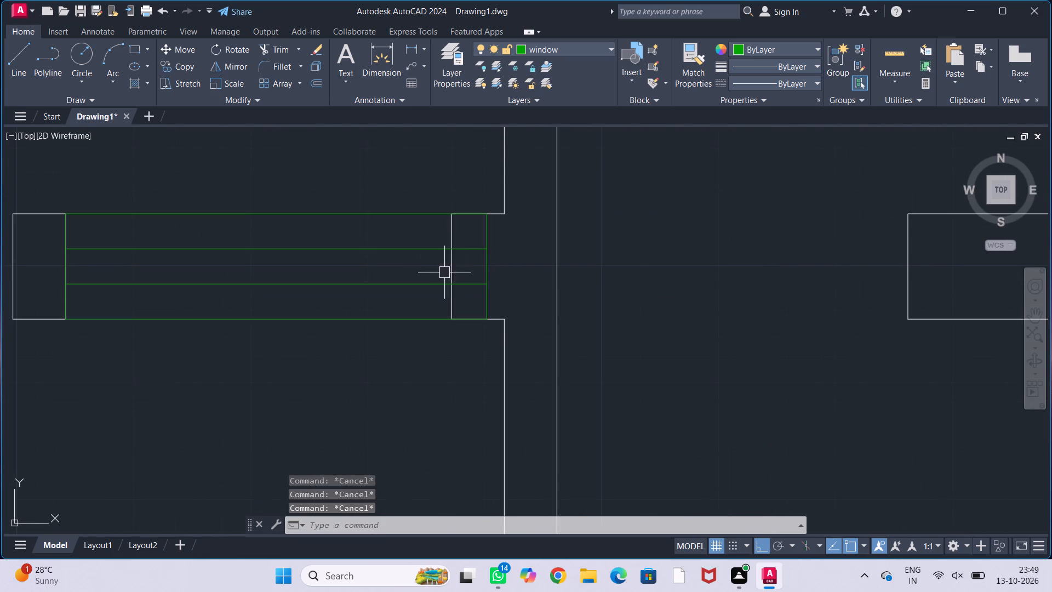
left_click(448, 272)
left_click(451, 268)
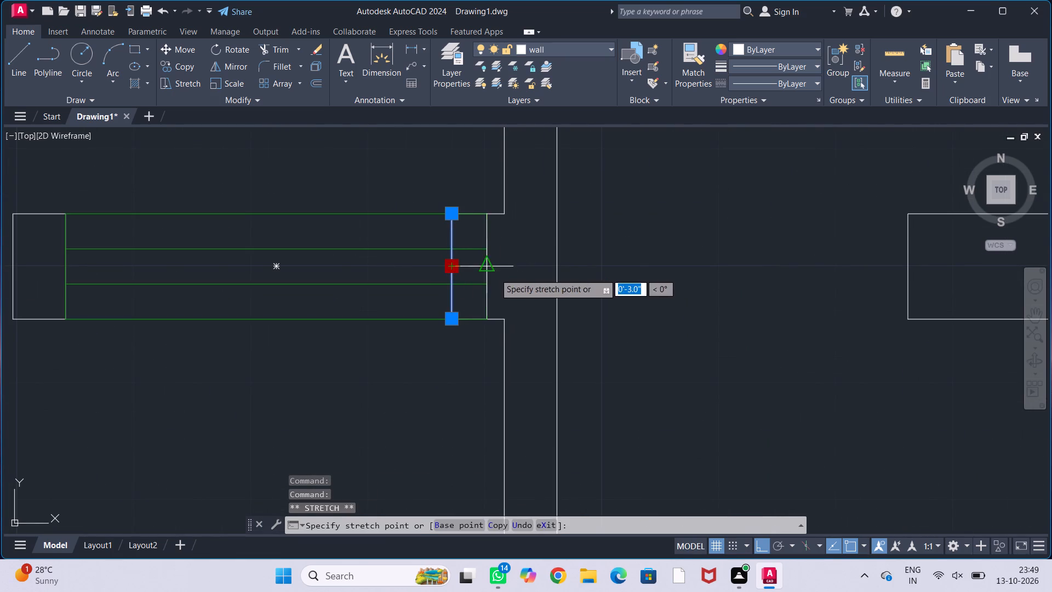
left_click(490, 271)
key("Escape")
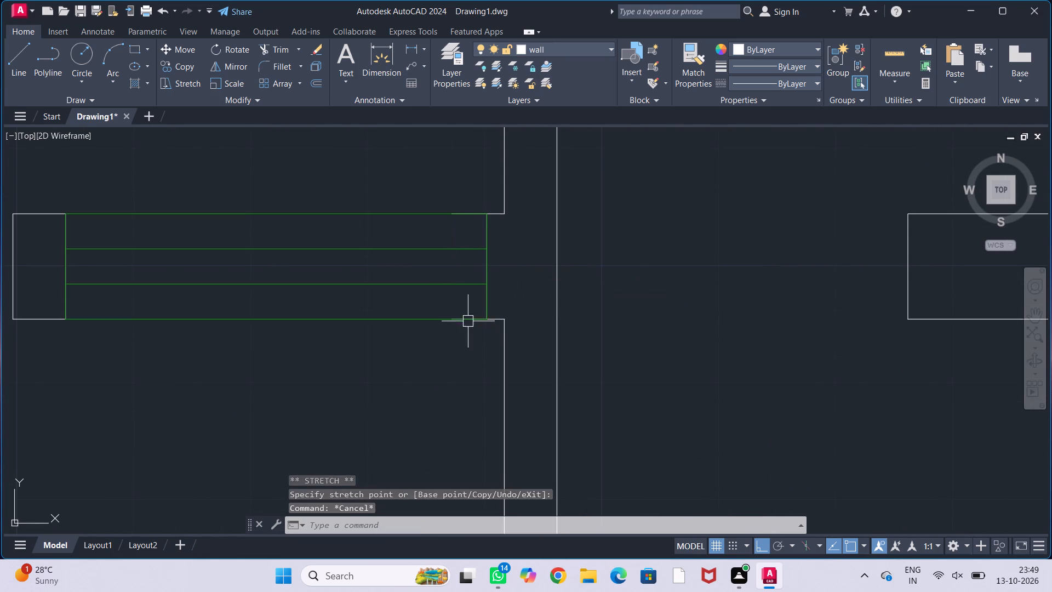
key("Escape")
key("Escape")
Move the smaller door block from outside the plan into the northwest room, with Ortho off.
scroll(464, 311, "down", 3)
middle_click_drag(457, 344, 453, 297)
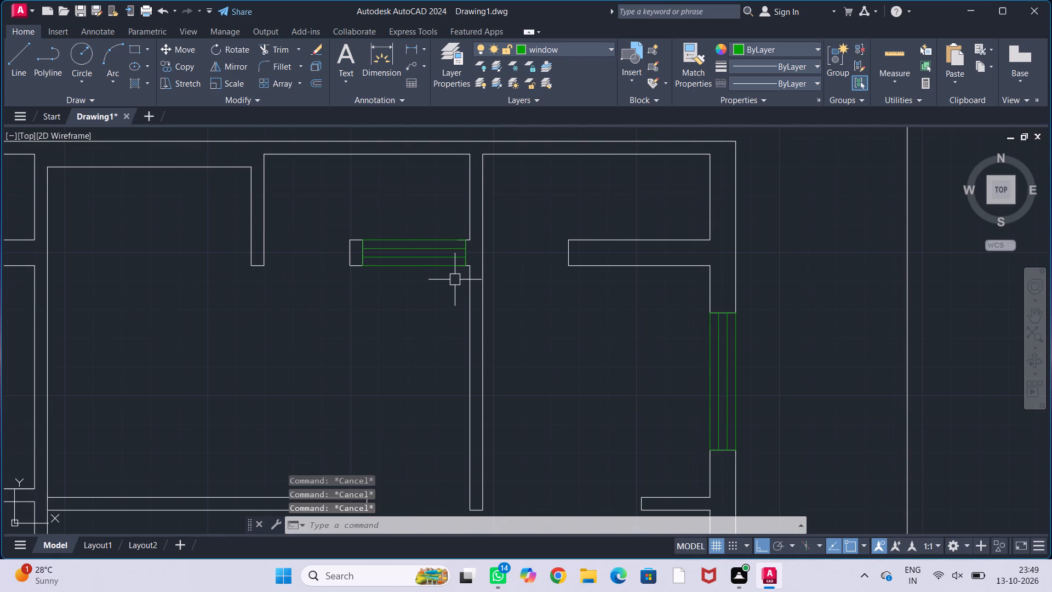
scroll(440, 285, "down", 1)
middle_click_drag(420, 326, 427, 260)
scroll(441, 225, "down", 4)
middle_click_drag(440, 291, 526, 286)
scroll(482, 301, "up", 1)
middle_click_drag(515, 290, 288, 289)
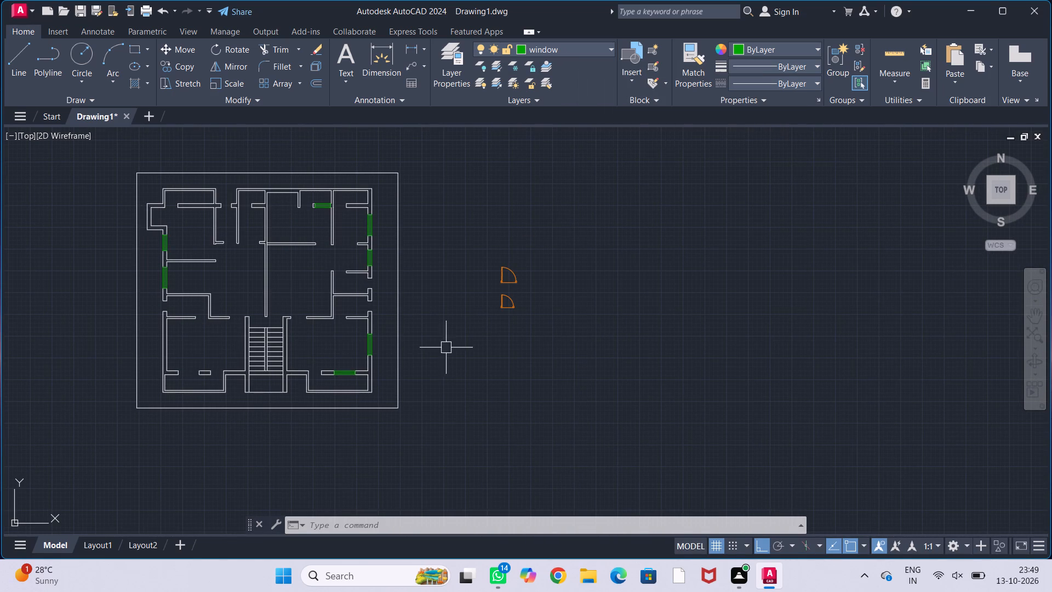
middle_click_drag(459, 310, 614, 329)
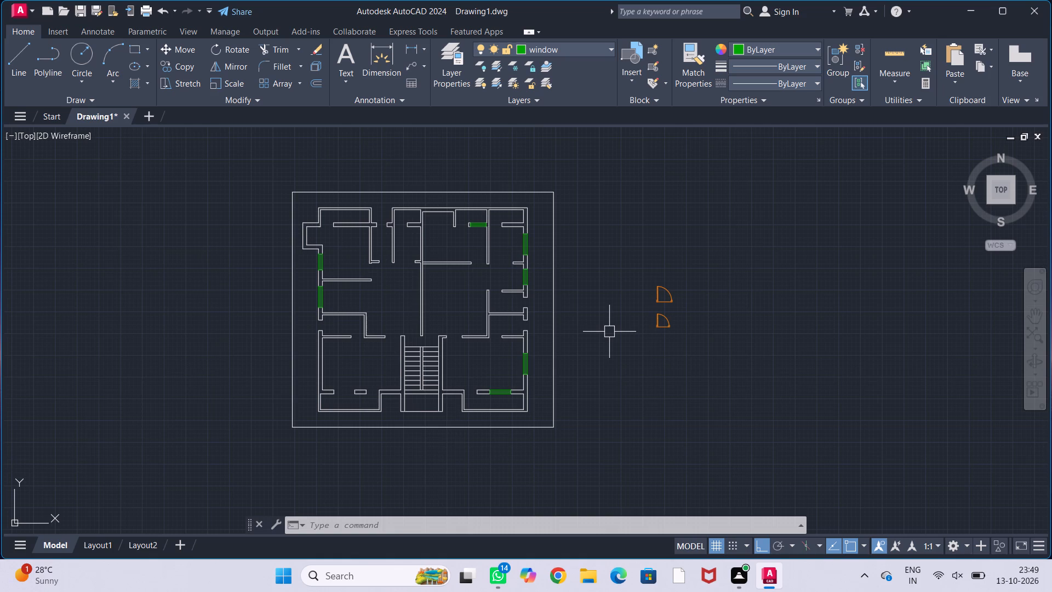
left_click(666, 327)
key("c")
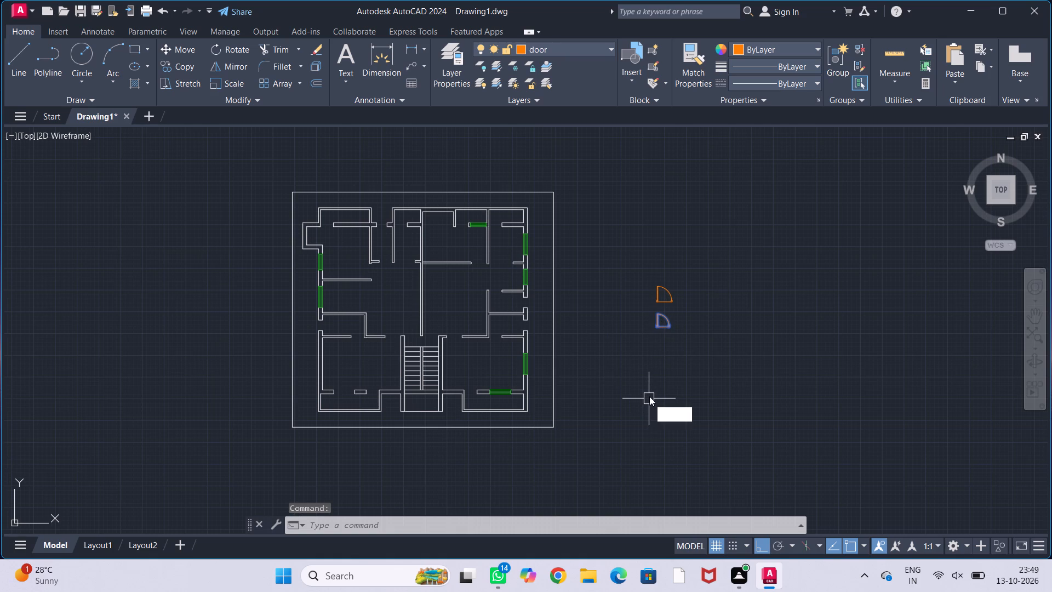
key("BackSpace")
key("m")
key("Return")
left_click(664, 327)
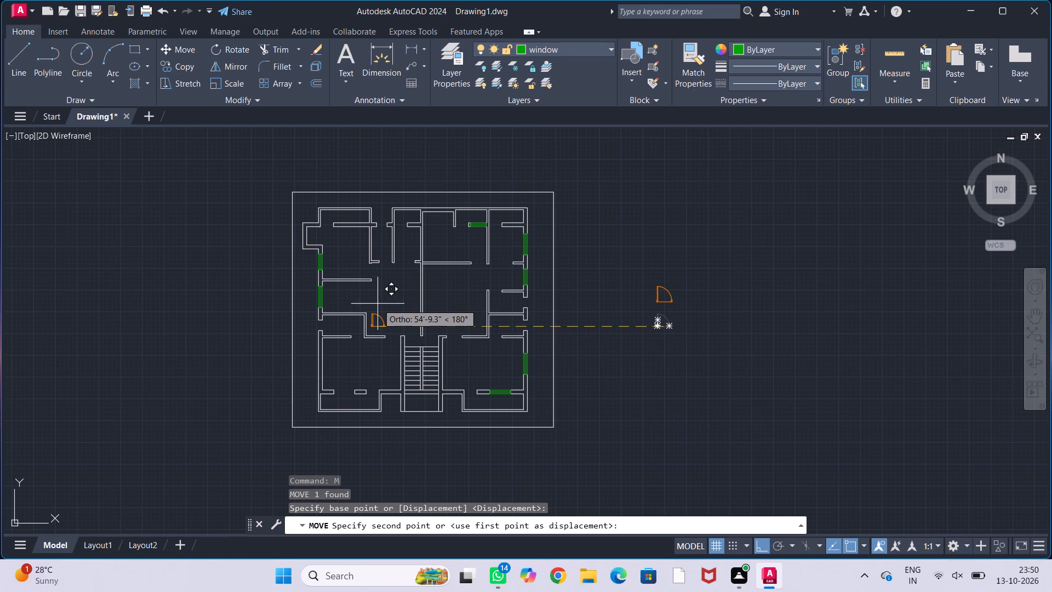
key("F8")
scroll(383, 266, "up", 1)
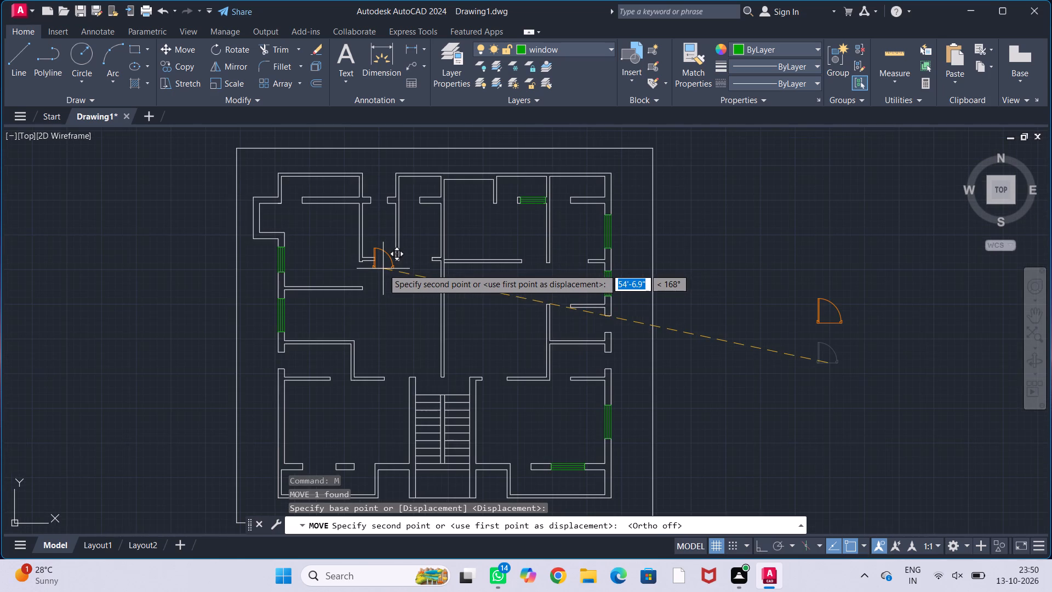
middle_click_drag(386, 257, 523, 326)
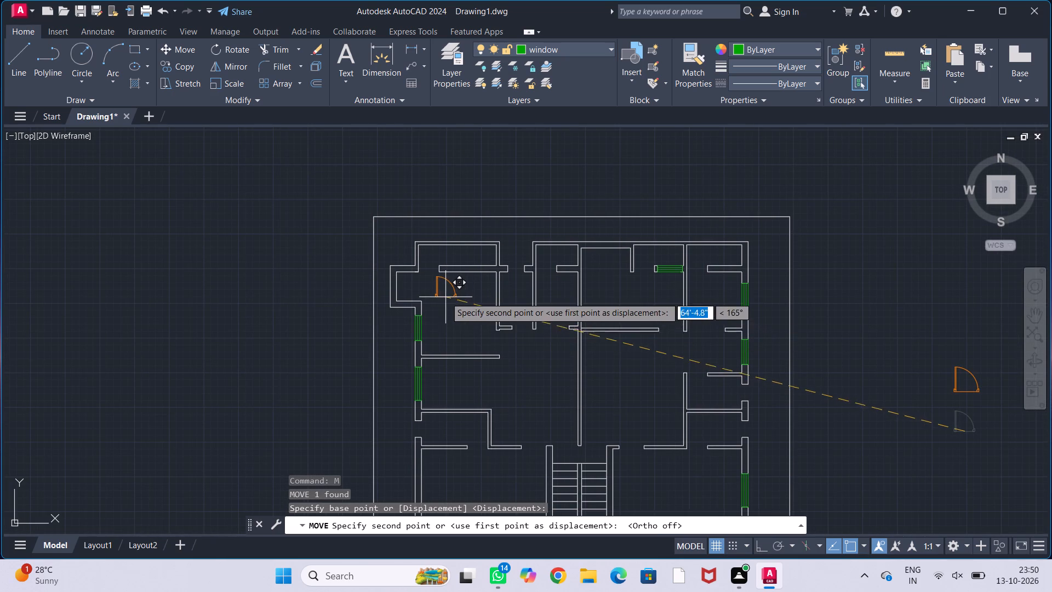
left_click(444, 310)
key("Escape")
key("Escape")
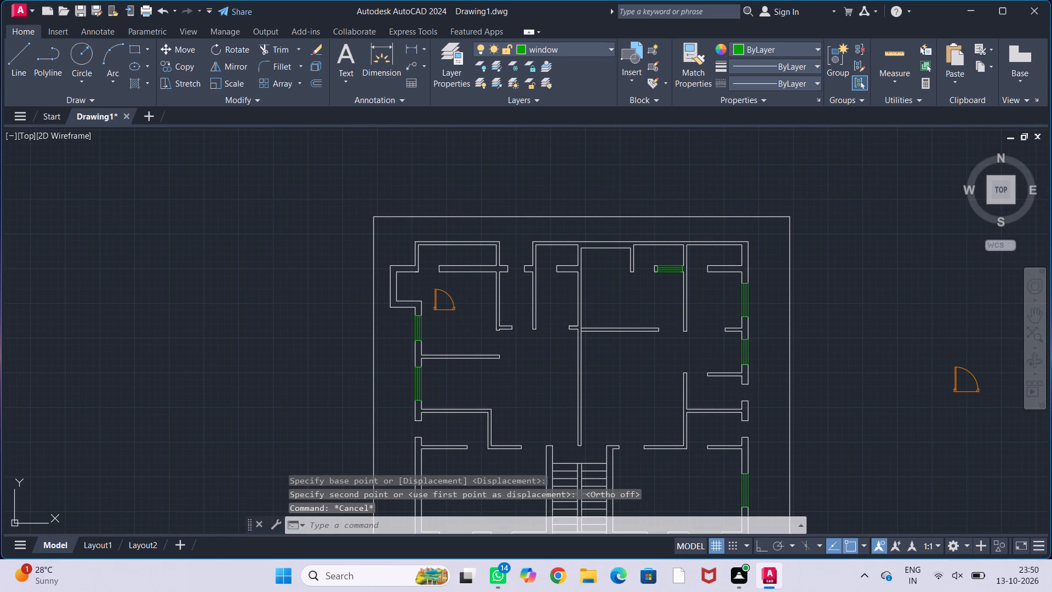
key("Escape")
Move the smaller door by its lower-left corner into the opening at the west end of the northwest room's north partition.
middle_click_drag(465, 328, 437, 323)
scroll(402, 295, "up", 1)
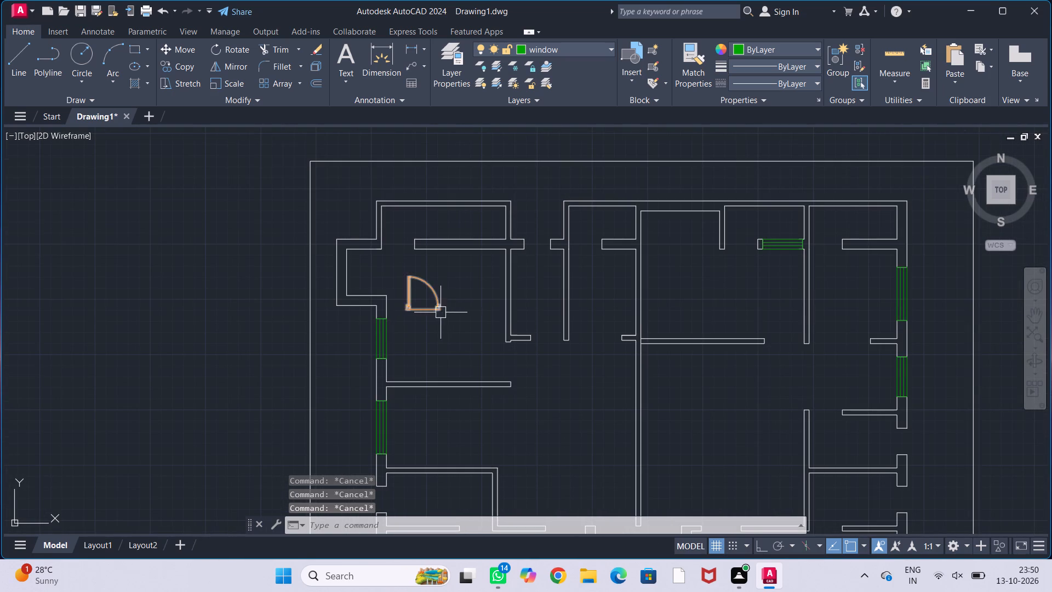
middle_click_drag(458, 304, 449, 323)
scroll(415, 318, "up", 2)
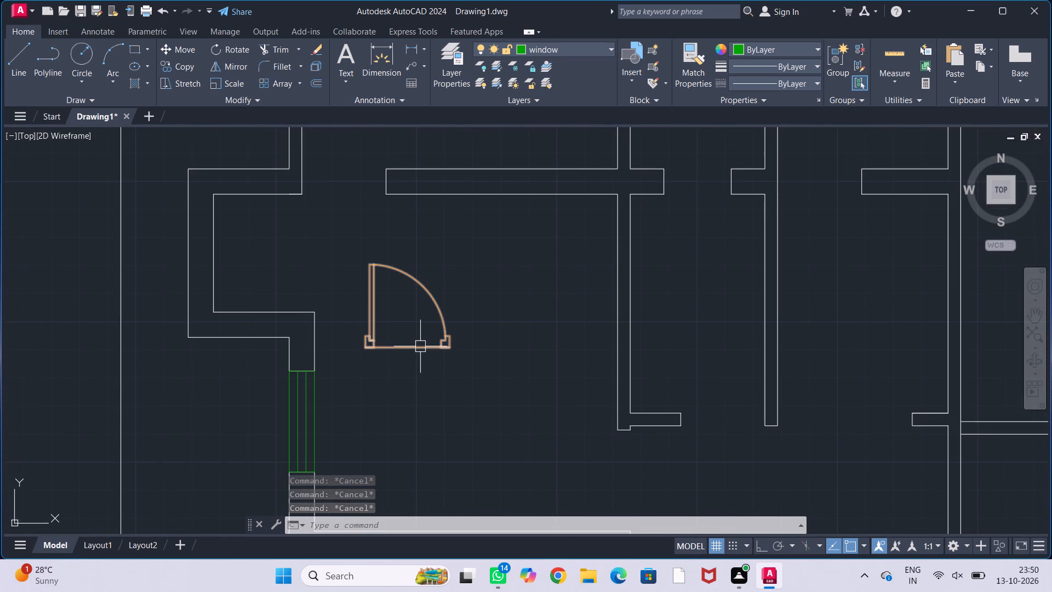
left_click(420, 346)
key("m")
key("Return")
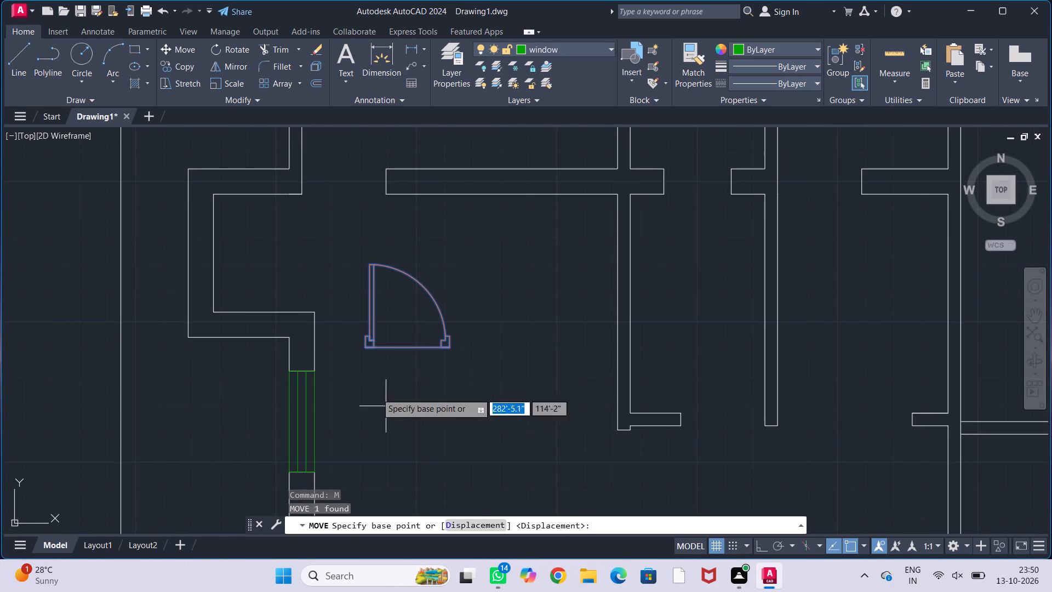
scroll(358, 355, "up", 1)
left_click(370, 346)
scroll(421, 286, "down", 3)
middle_click_drag(420, 276, 417, 375)
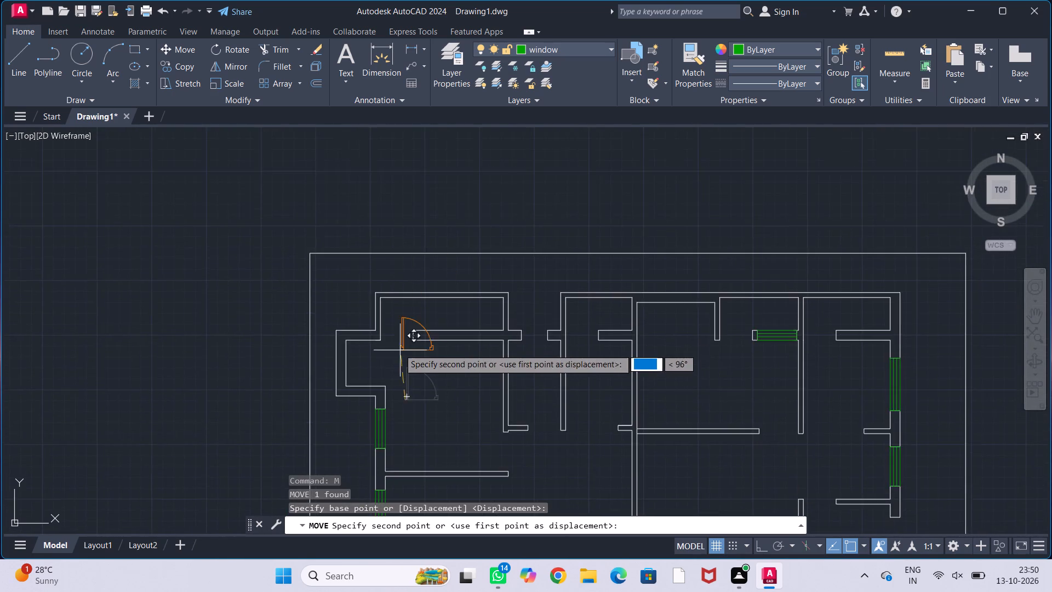
scroll(398, 348, "up", 2)
scroll(346, 339, "up", 2)
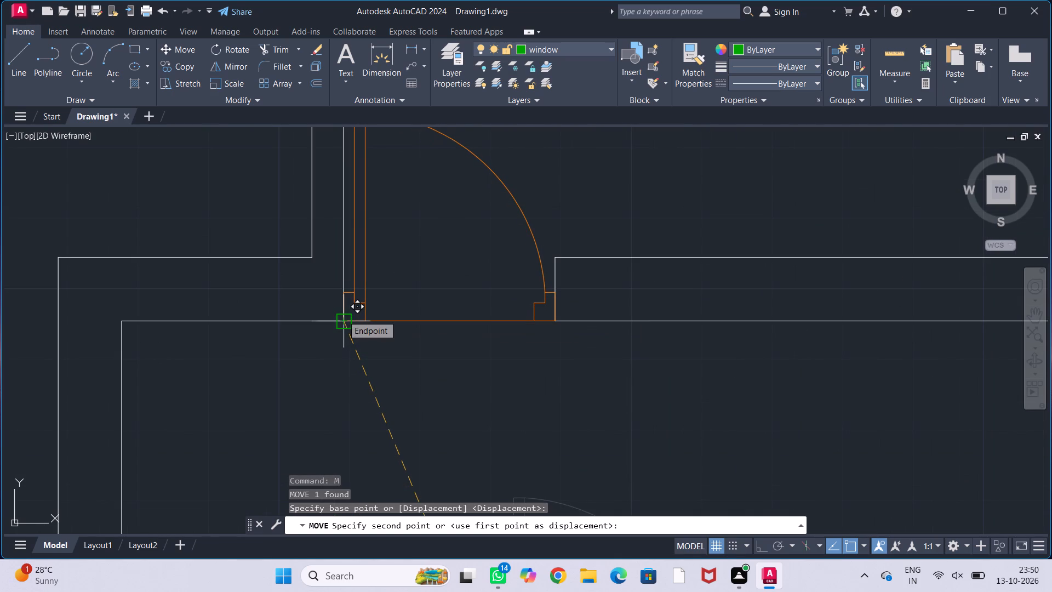
left_click(342, 315)
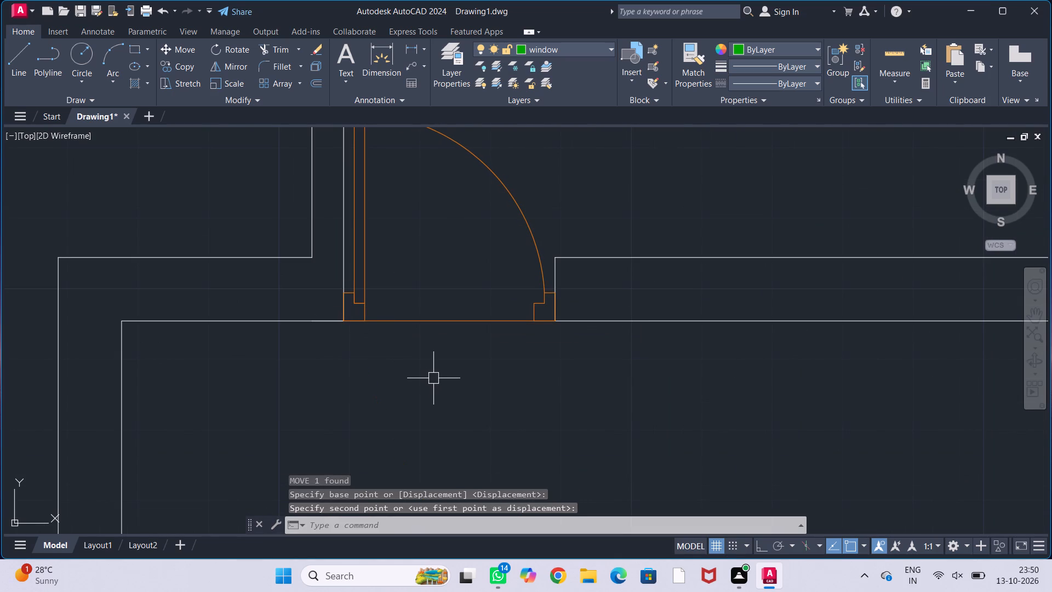
key("Escape")
key("Escape")
Copy the placed door by its lower-left corner straight east, with Ortho on, into the second northern room's opening.
left_click(451, 322)
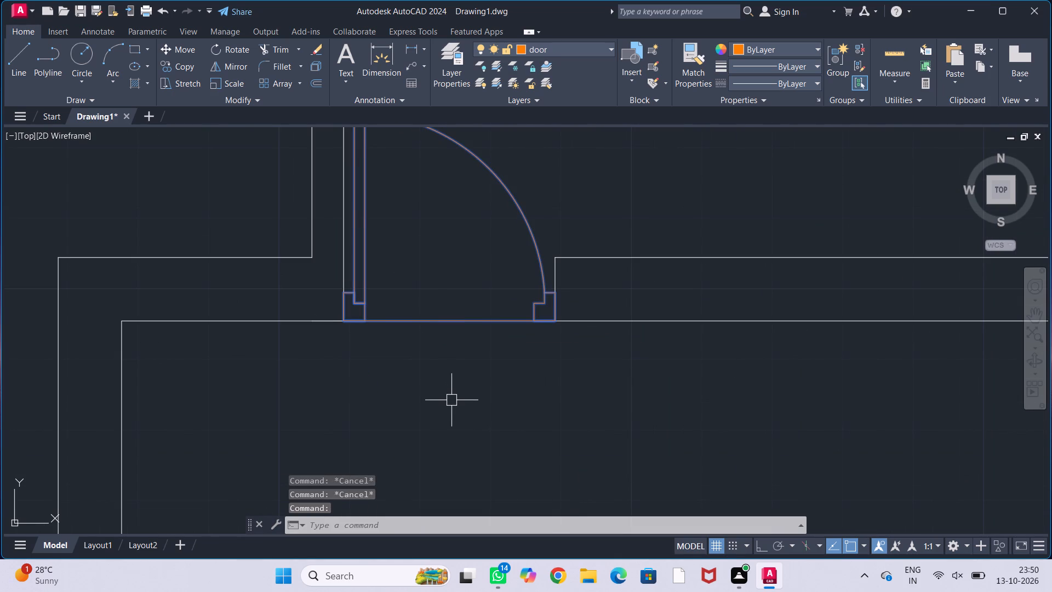
type("co")
key("Return")
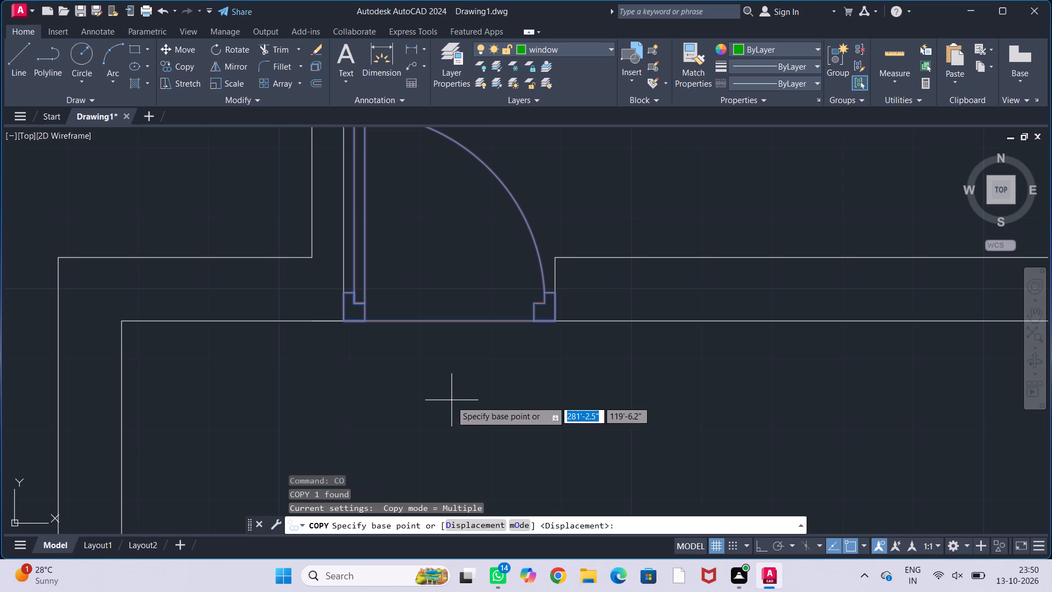
left_click(342, 316)
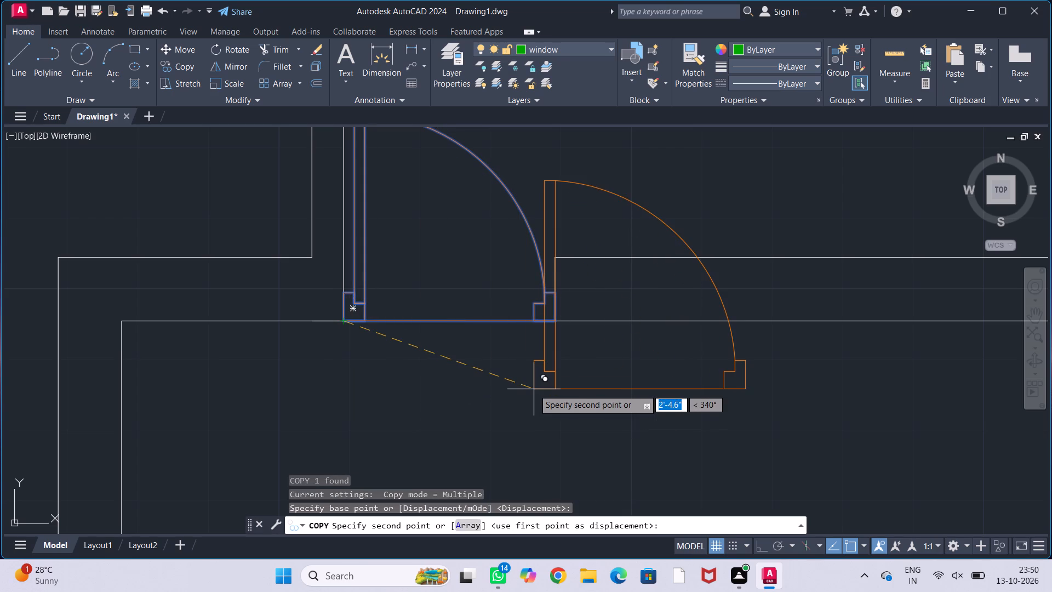
key("F8")
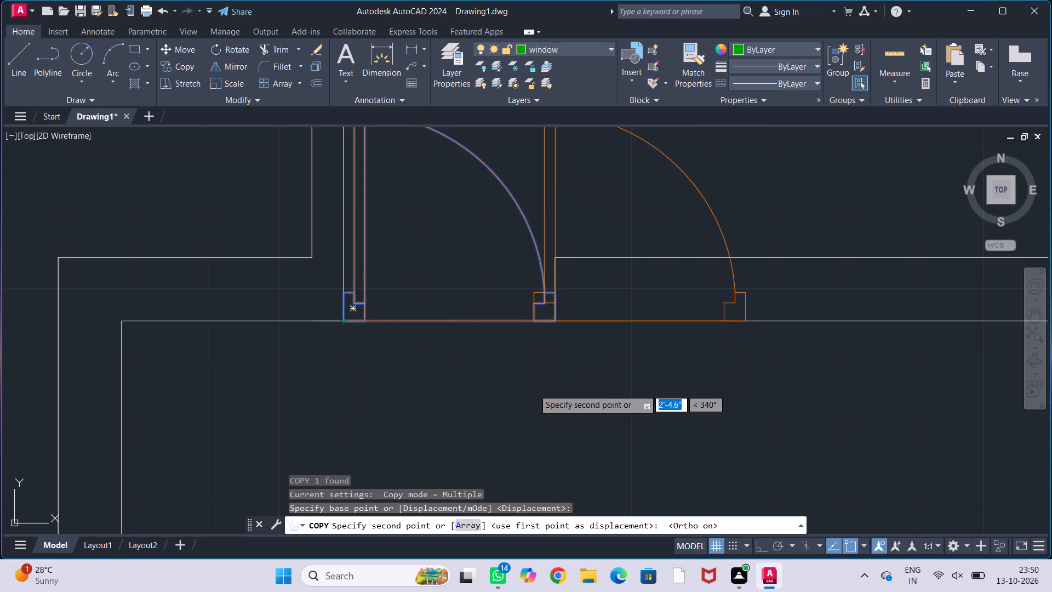
scroll(653, 405, "down", 2)
middle_click_drag(658, 399, 352, 352)
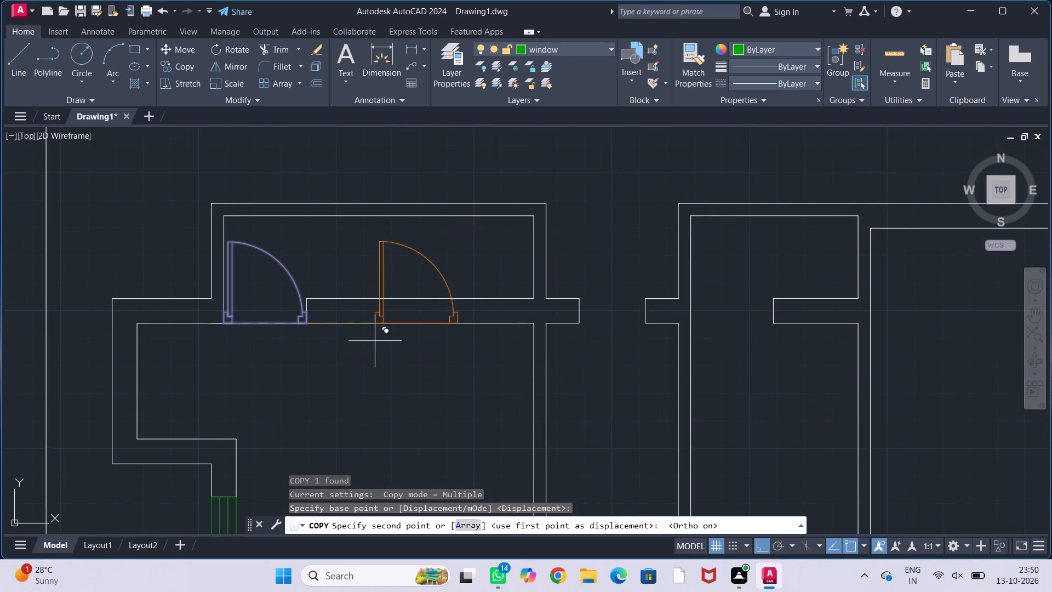
scroll(702, 313, "up", 2)
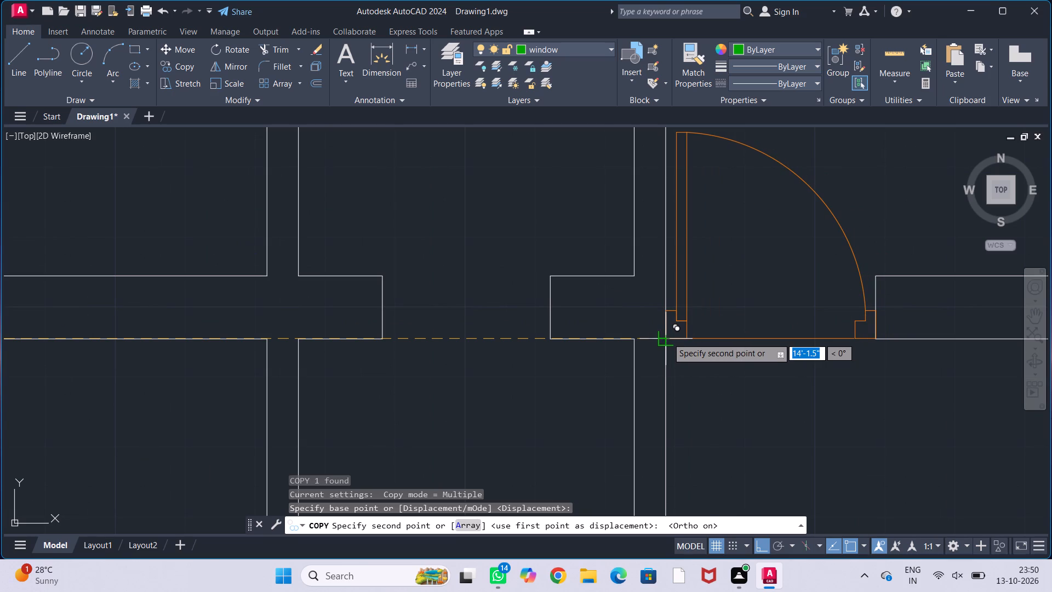
left_click(667, 338)
Place two more door copies farther east: beside the horizontal w2 window and in the northeast room's opening.
scroll(715, 338, "down", 2)
middle_click_drag(734, 349, 411, 336)
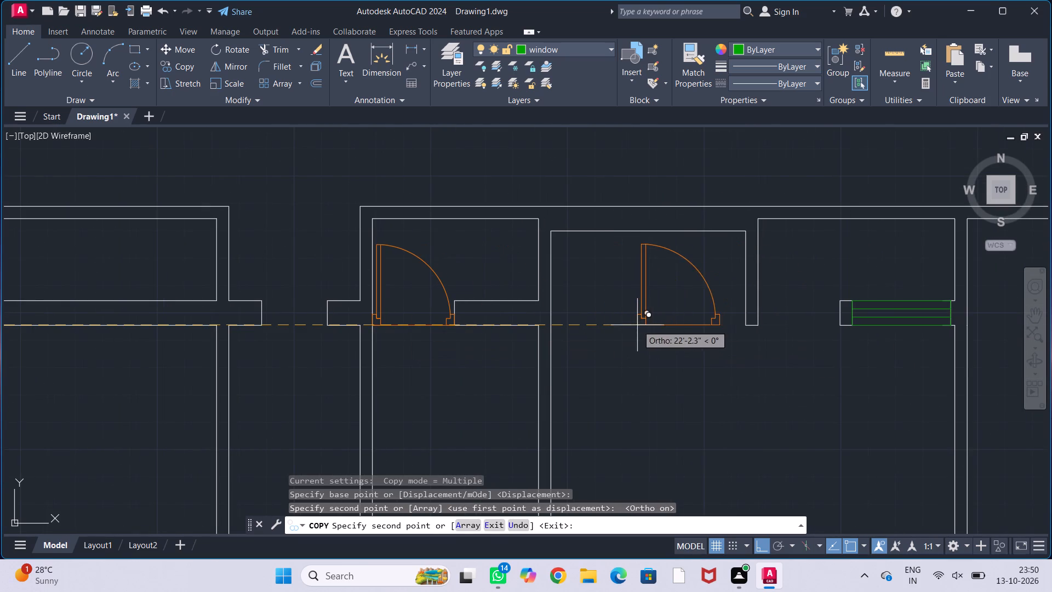
scroll(761, 322, "up", 1)
left_click(759, 326)
scroll(761, 325, "down", 2)
middle_click_drag(786, 334, 384, 326)
scroll(513, 317, "up", 2)
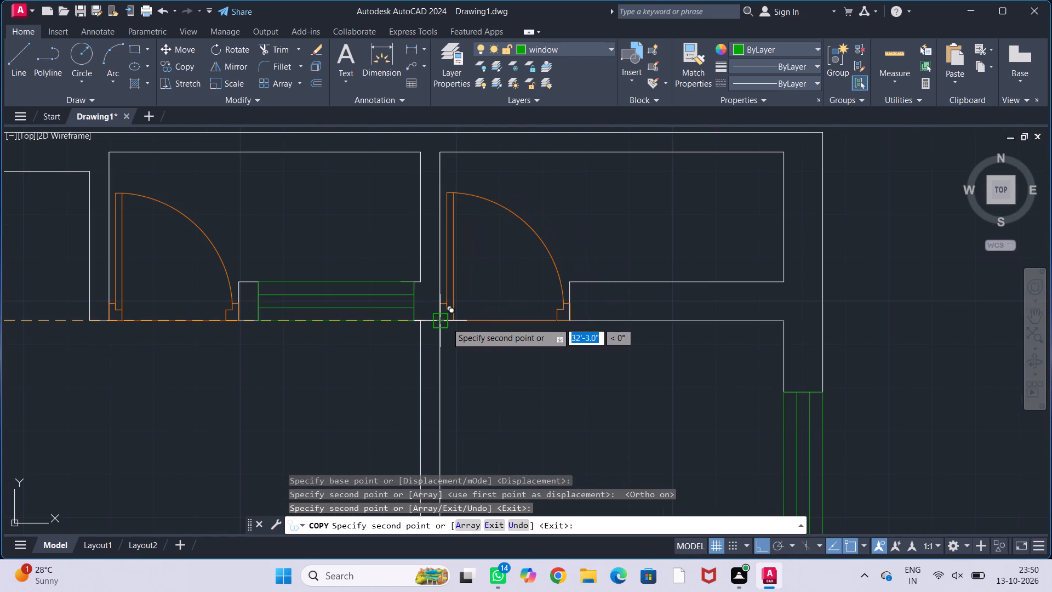
left_click(447, 322)
scroll(485, 335, "down", 2)
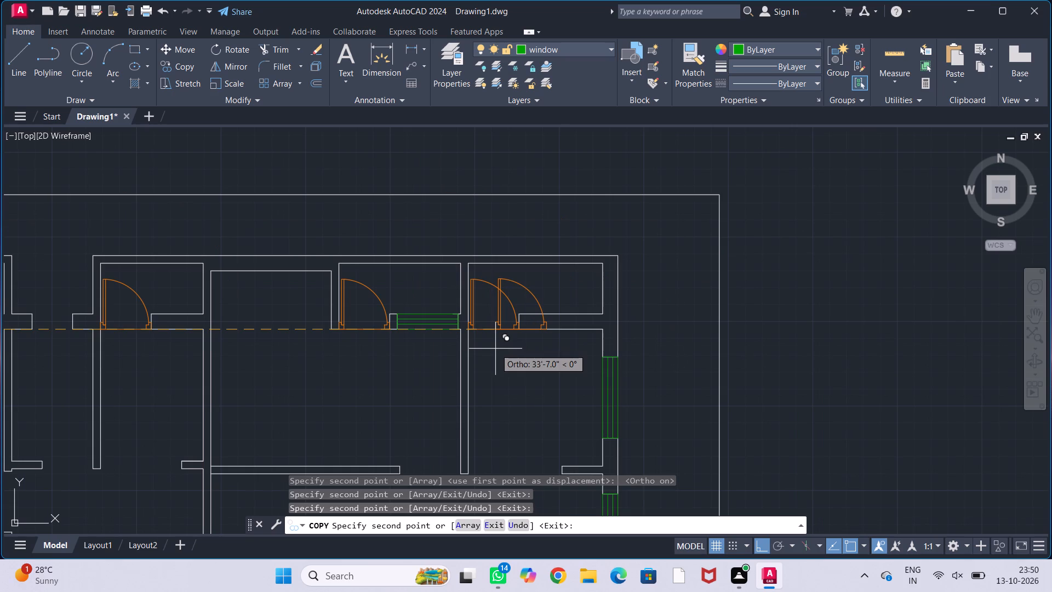
key("Escape")
key("Escape")
key("Escape")
key("Escape")
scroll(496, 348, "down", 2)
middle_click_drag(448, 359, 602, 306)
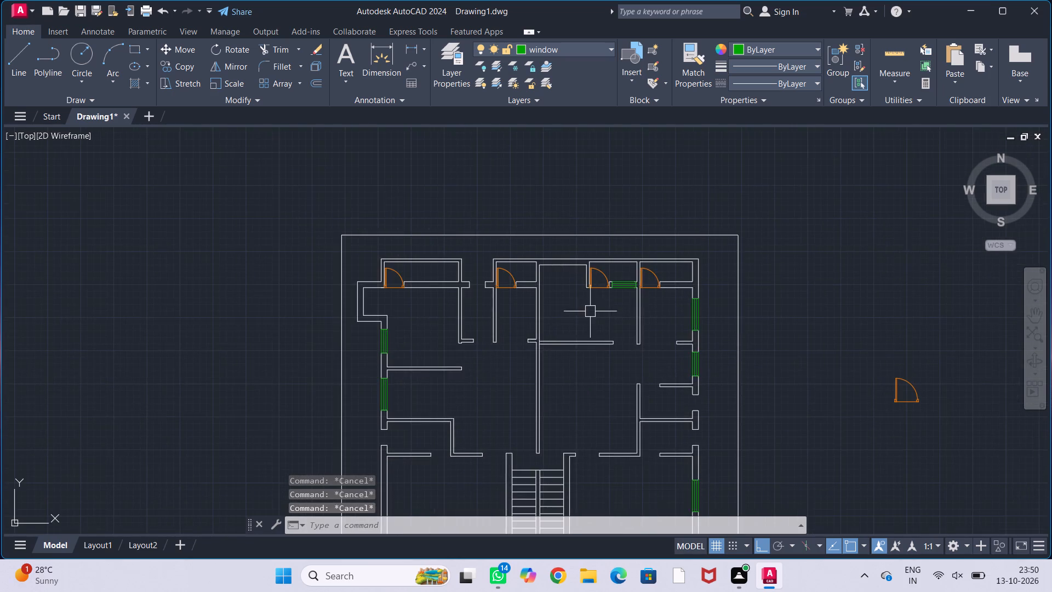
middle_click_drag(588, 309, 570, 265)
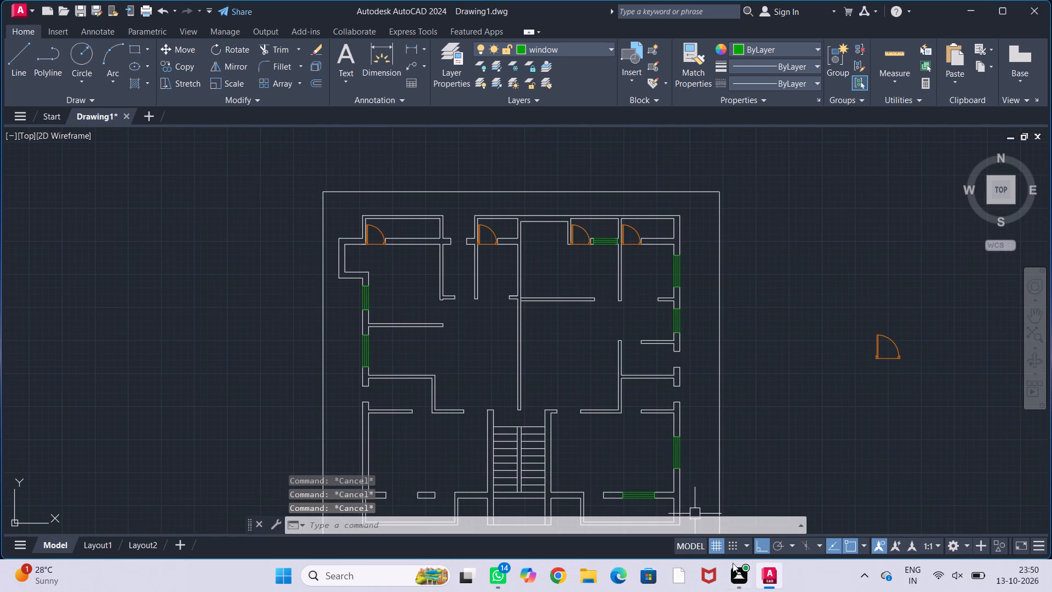
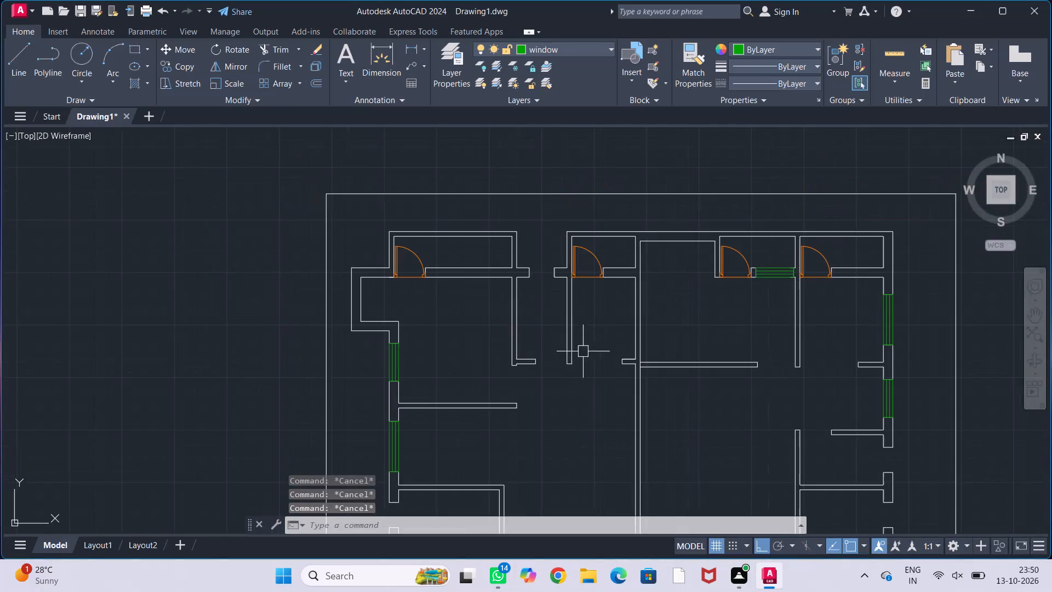
Copy the smaller door in the second northern room straight south to the lower end of that room's west wall.
middle_click_drag(567, 352, 532, 335)
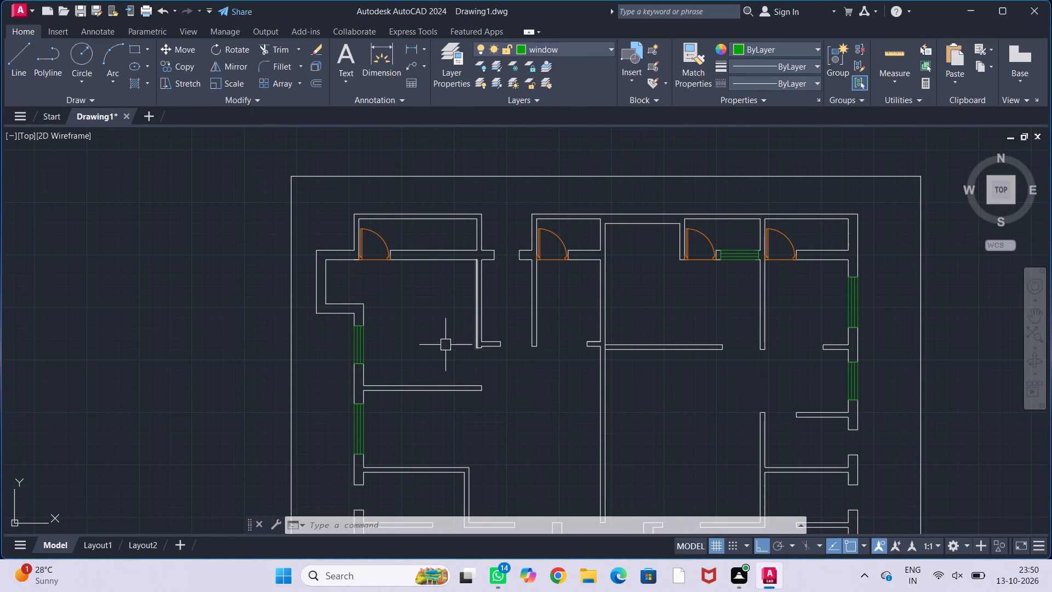
middle_click_drag(437, 339, 454, 301)
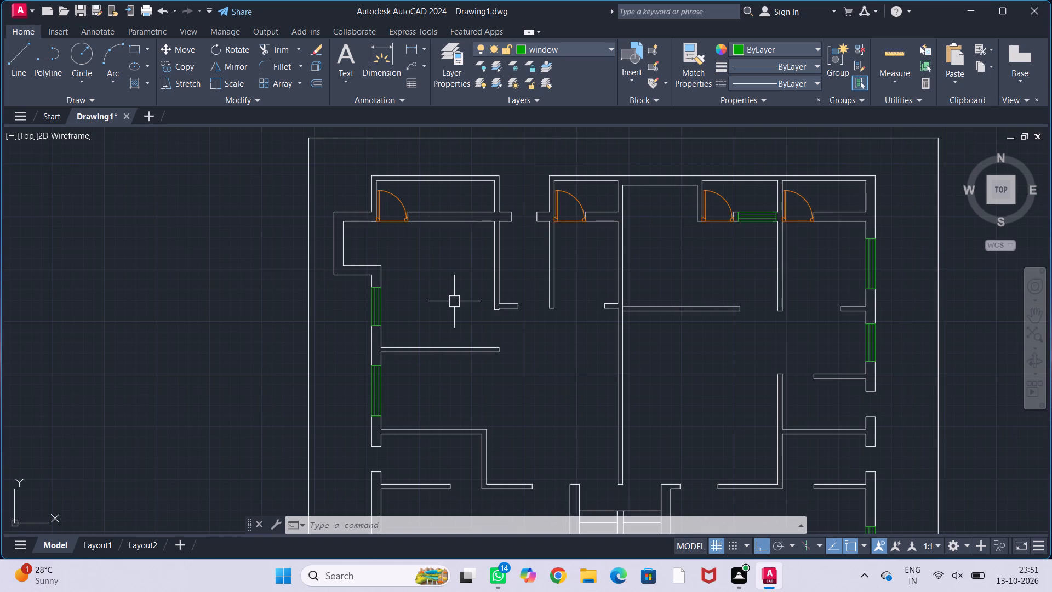
middle_click_drag(439, 312, 390, 265)
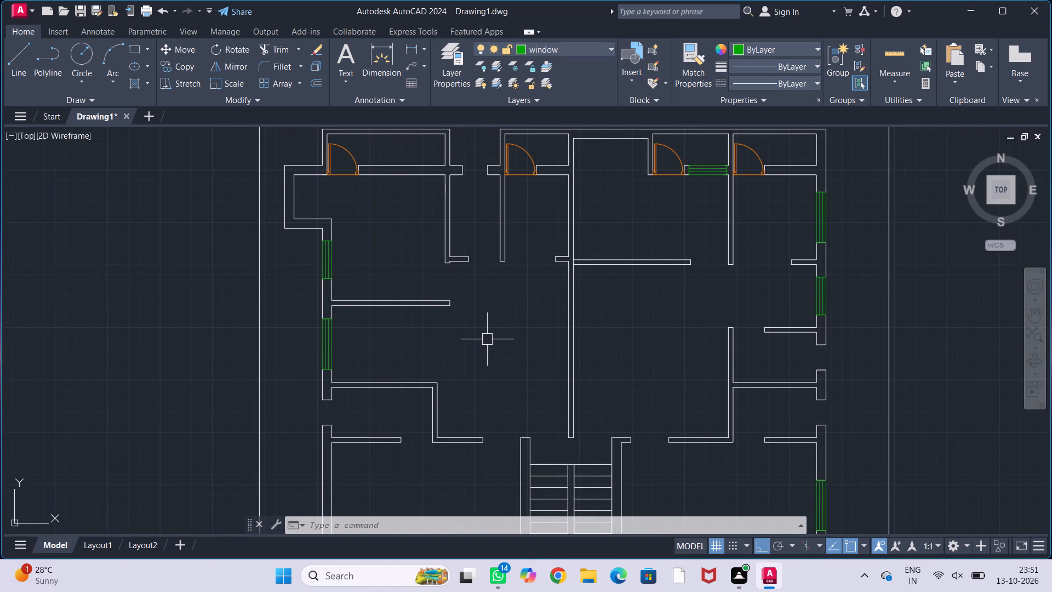
middle_click_drag(487, 339, 461, 362)
middle_click_drag(455, 294, 453, 332)
left_click(490, 237)
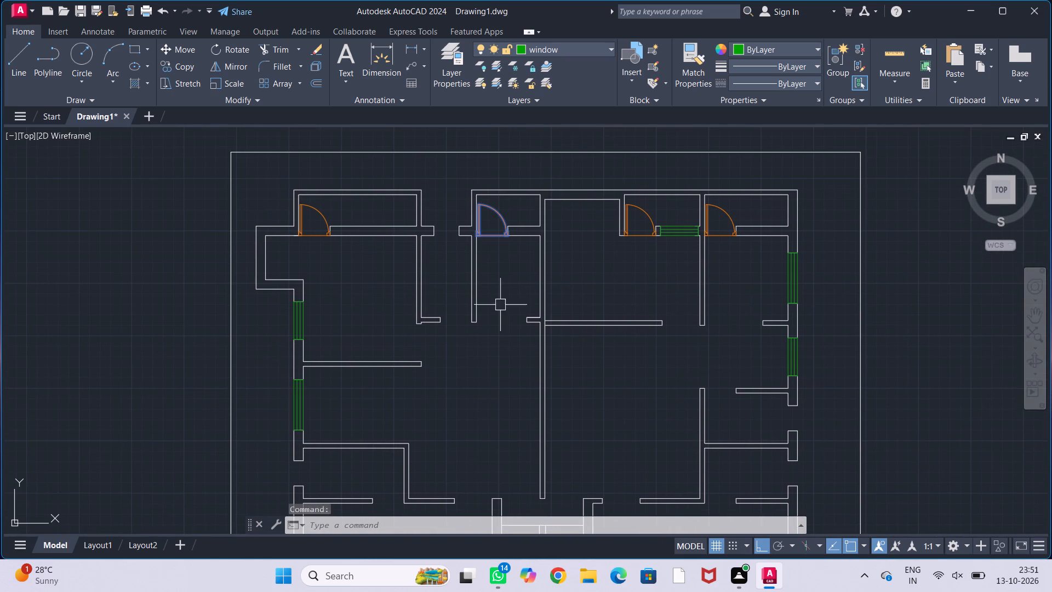
type("co")
key("Return")
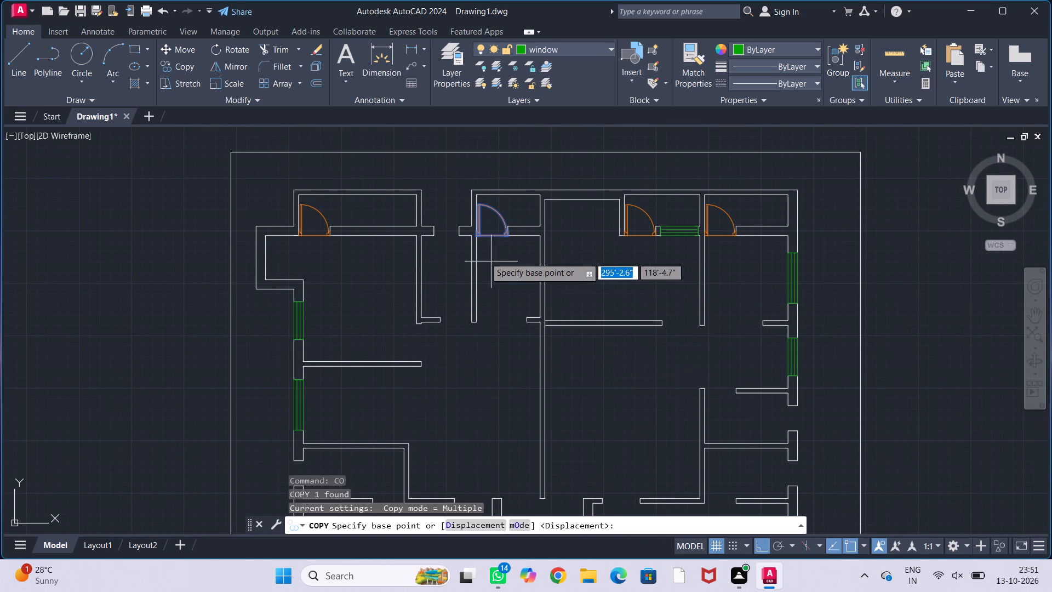
left_click(488, 235)
left_click(504, 321)
scroll(502, 340, "up", 2)
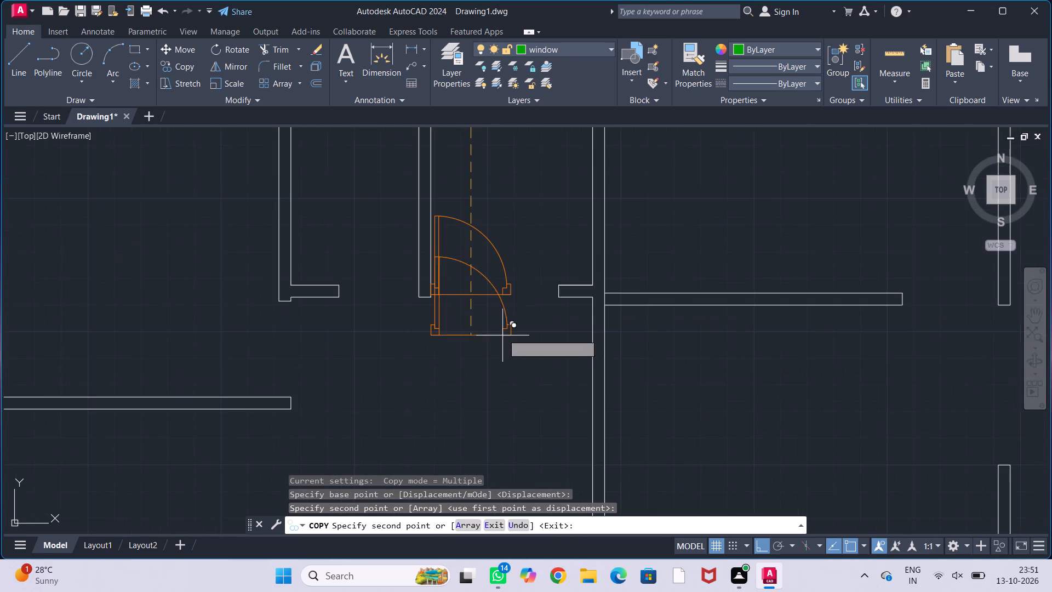
key("Escape")
key("Escape")
key("Escape")
key("Escape")
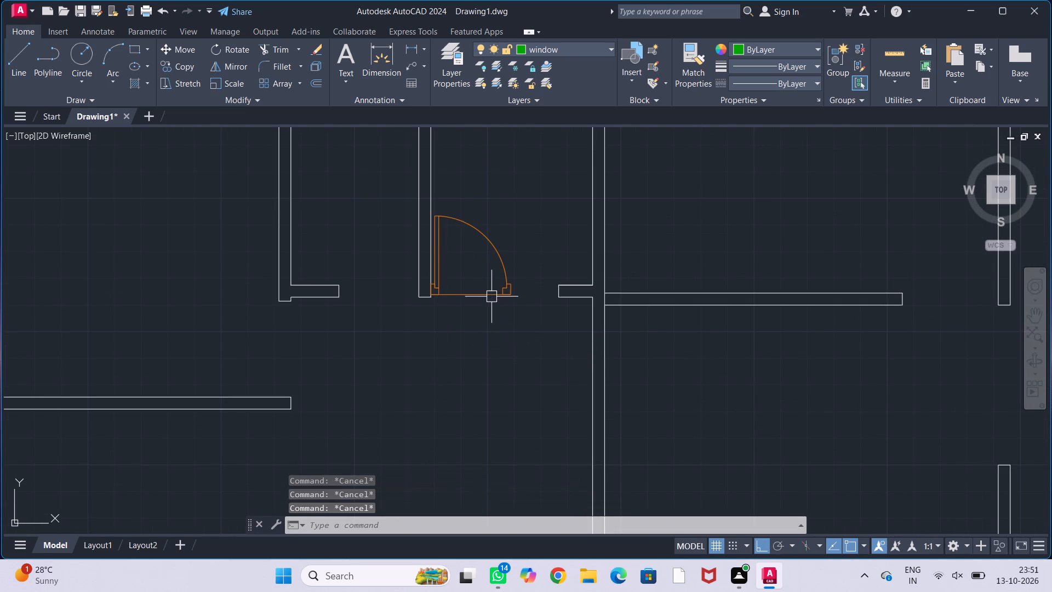
Mirror the copied door about a vertical line through its threshold midpoint, erasing the source.
left_click(491, 293)
type("mi")
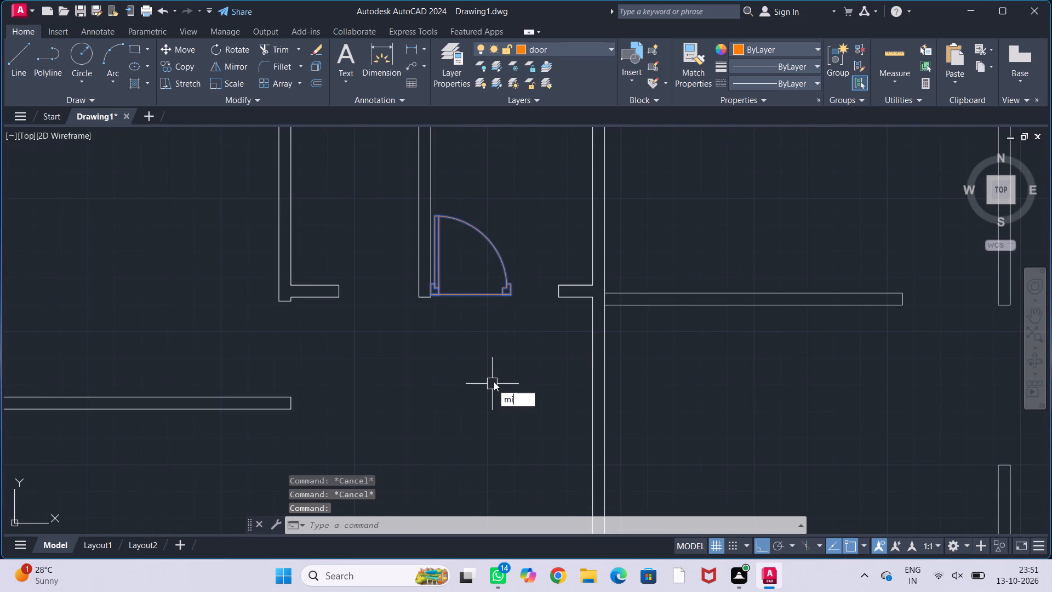
key("Return")
left_click(471, 293)
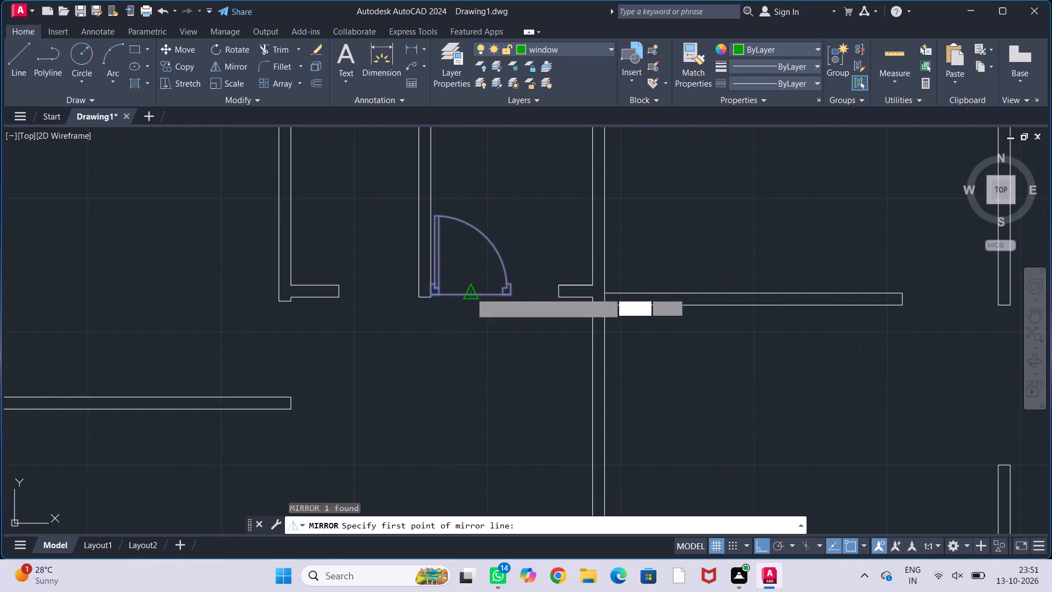
left_click(468, 363)
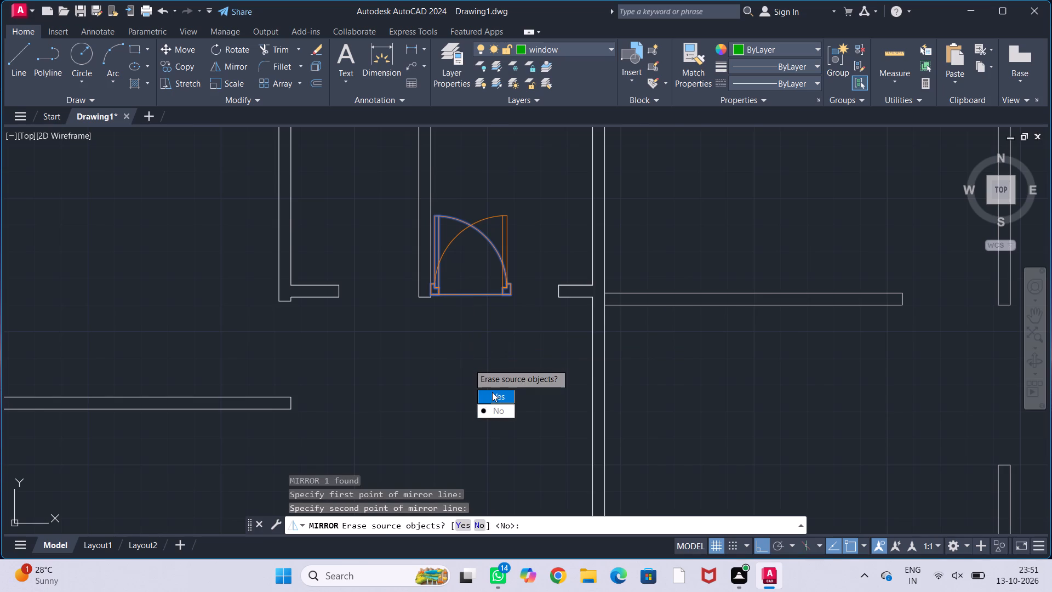
left_click_drag(492, 392, 468, 363)
Move the mirrored door by its lower-right corner to the wall end's lower-left corner, into the opening just west.
left_click(472, 298)
key("m")
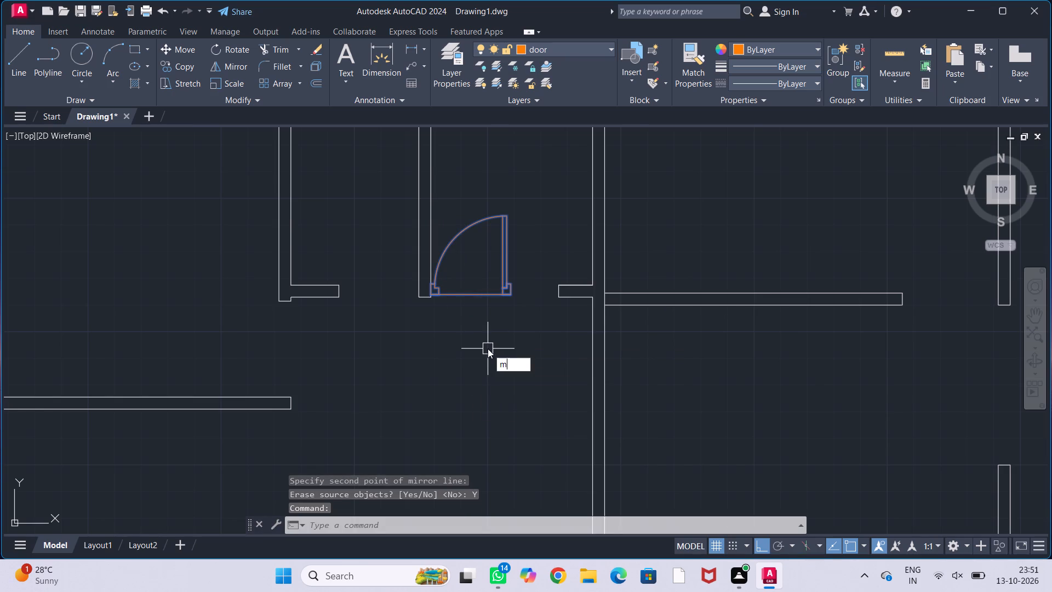
key("Return")
scroll(519, 299, "up", 2)
left_click(490, 286)
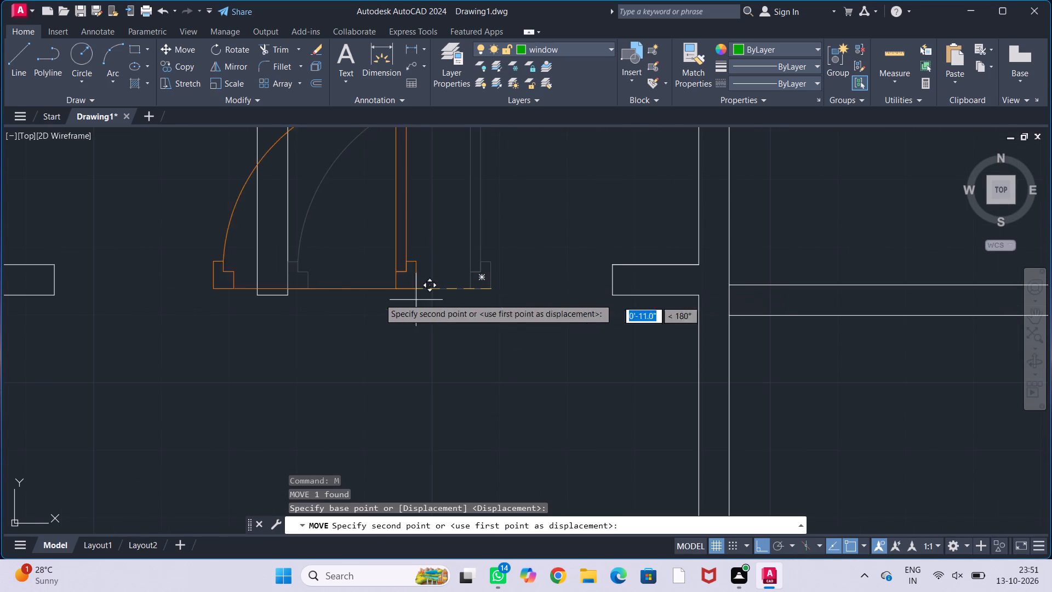
scroll(259, 293, "up", 2)
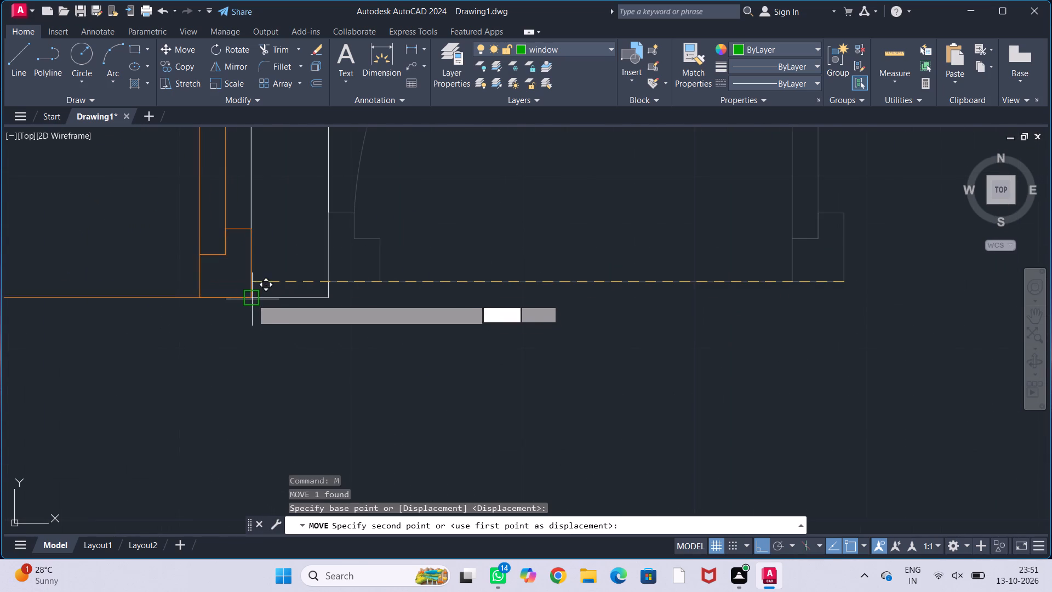
left_click(252, 299)
scroll(299, 314, "down", 4)
middle_click_drag(367, 331, 387, 303)
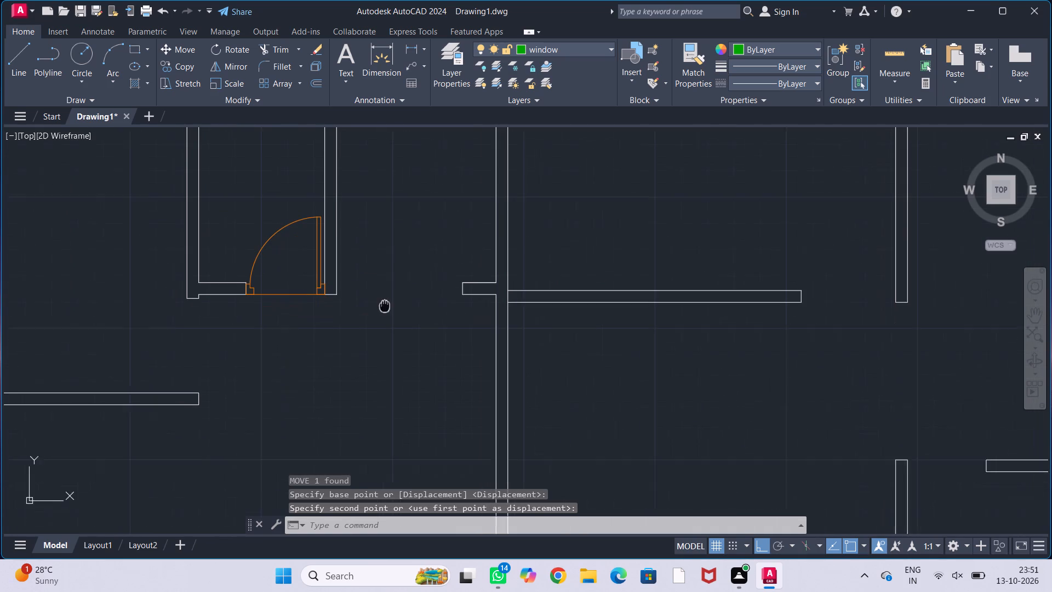
key("Escape")
key("Escape")
key("Escape")
key("Escape")
Move the larger door from outside the plan about 36'-3" straight west into the central room east of the long middle wall.
scroll(386, 308, "down", 2)
middle_click_drag(385, 318, 383, 297)
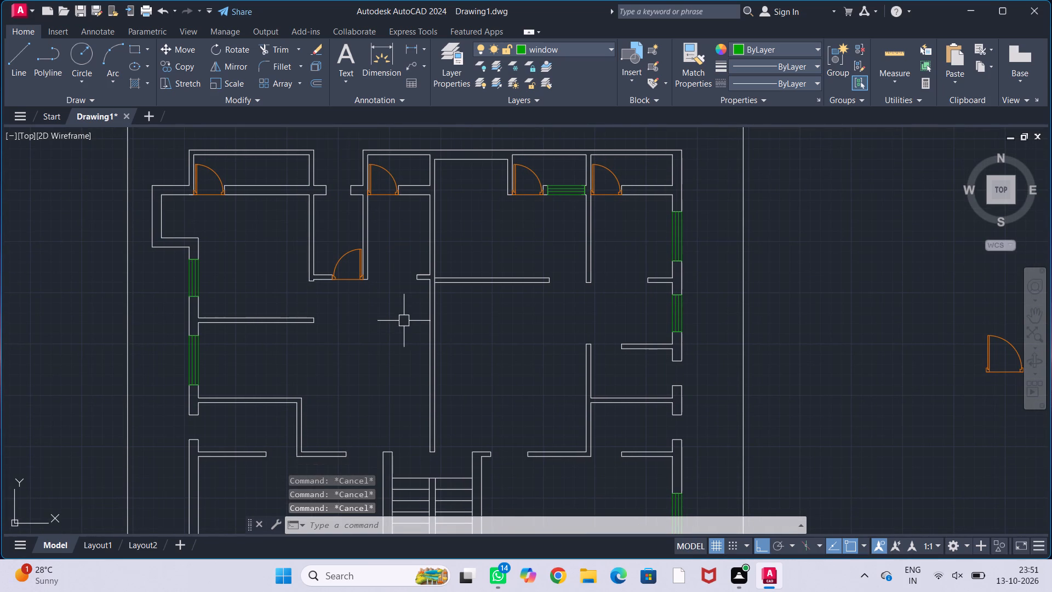
middle_click_drag(519, 338, 502, 330)
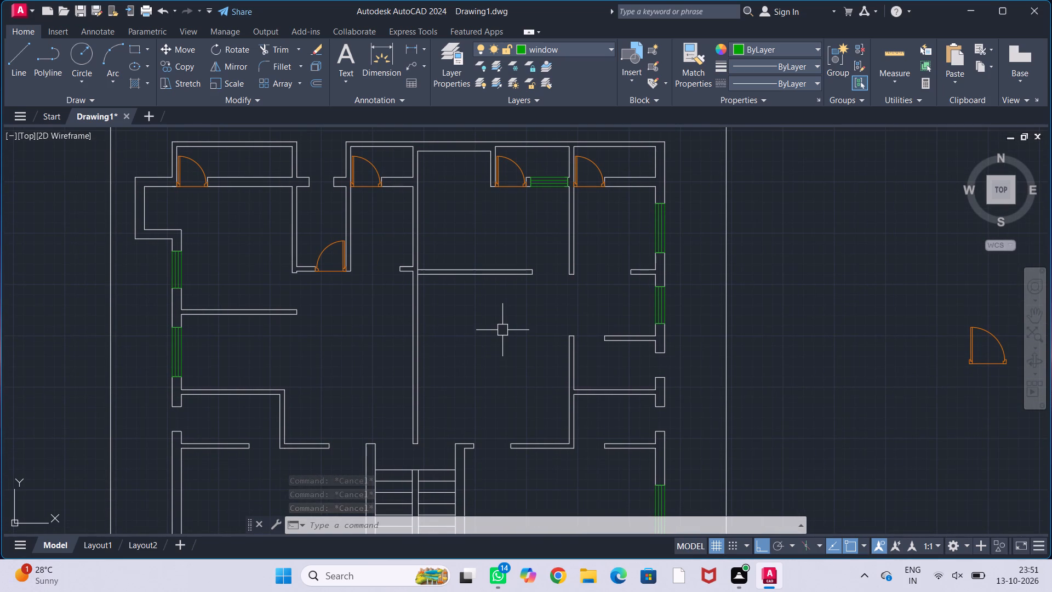
middle_click_drag(502, 330, 478, 282)
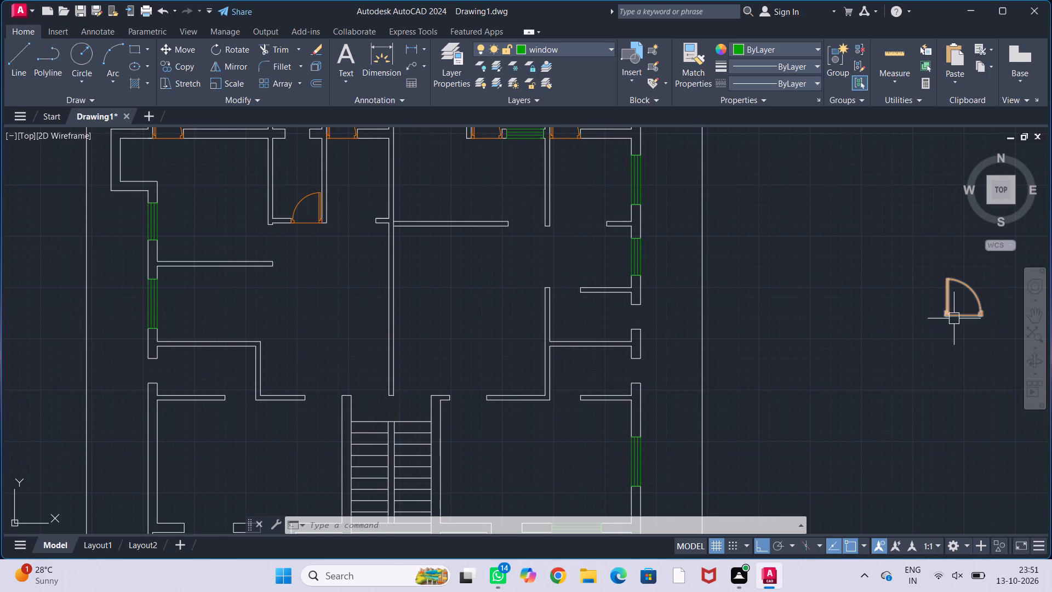
left_click(954, 318)
key("m")
key("Return")
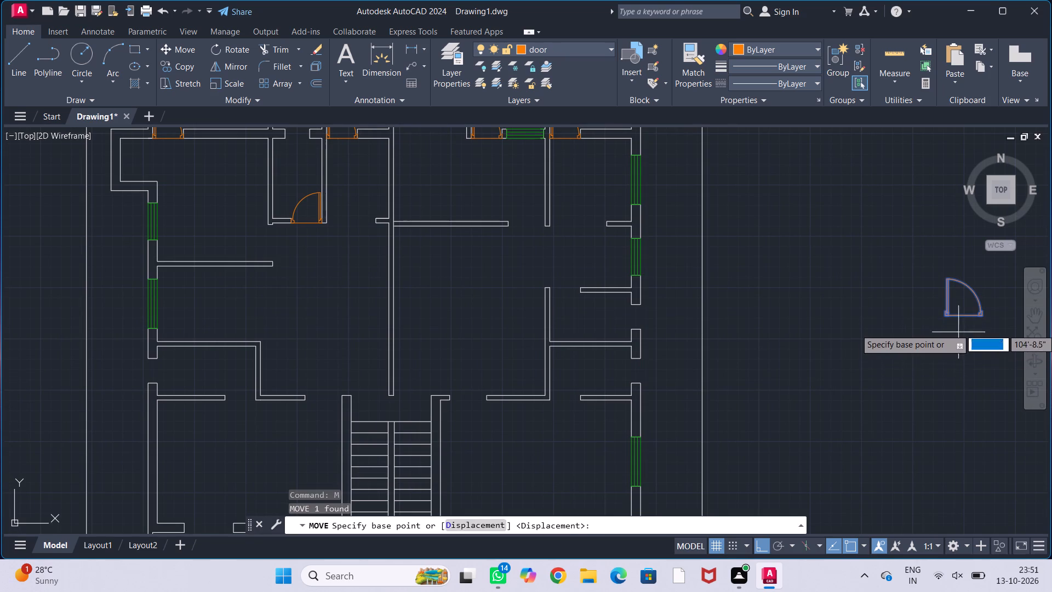
left_click(952, 317)
left_click(502, 269)
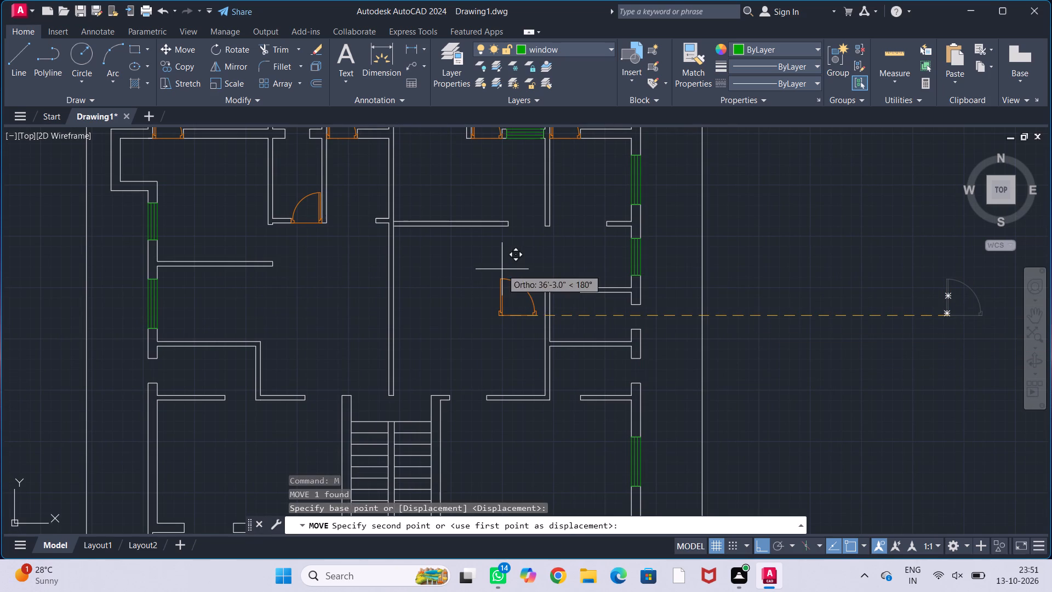
key("Escape")
key("Escape")
key("Escape")
key("Escape")
Trim the middle wall's line where the east room's horizontal partition joins it.
middle_click_drag(488, 265, 487, 266)
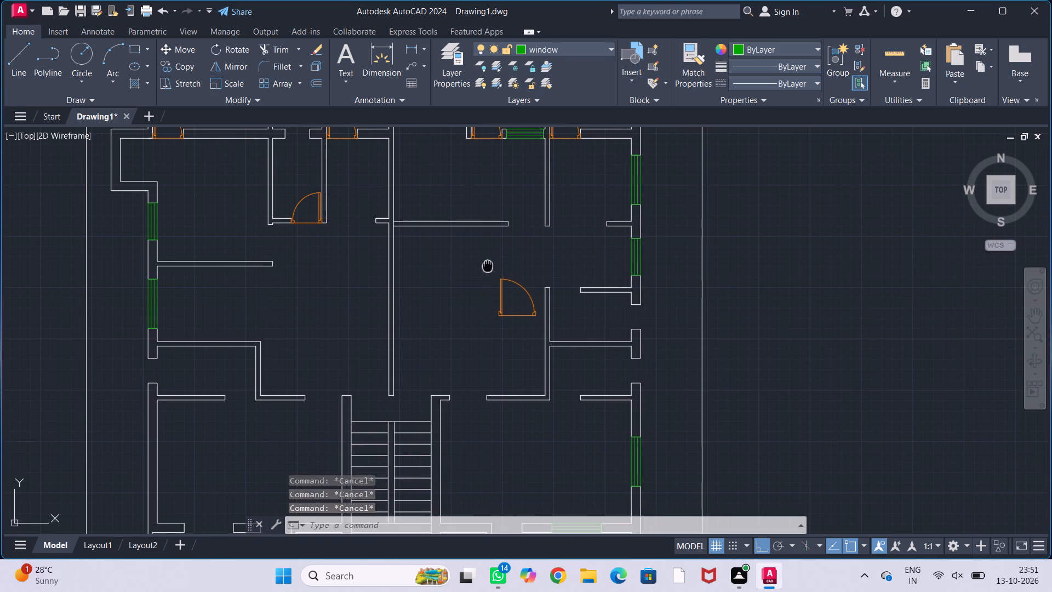
middle_click_drag(487, 266, 473, 279)
scroll(472, 281, "up", 1)
middle_click_drag(472, 281, 455, 274)
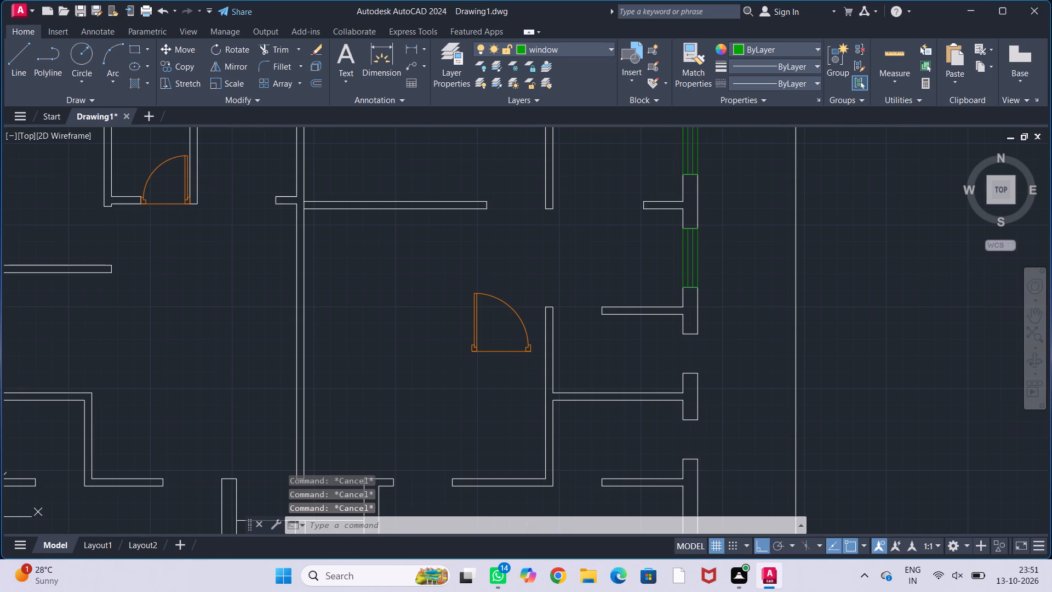
type("tr")
key("Return")
scroll(311, 207, "up", 2)
left_click(285, 205)
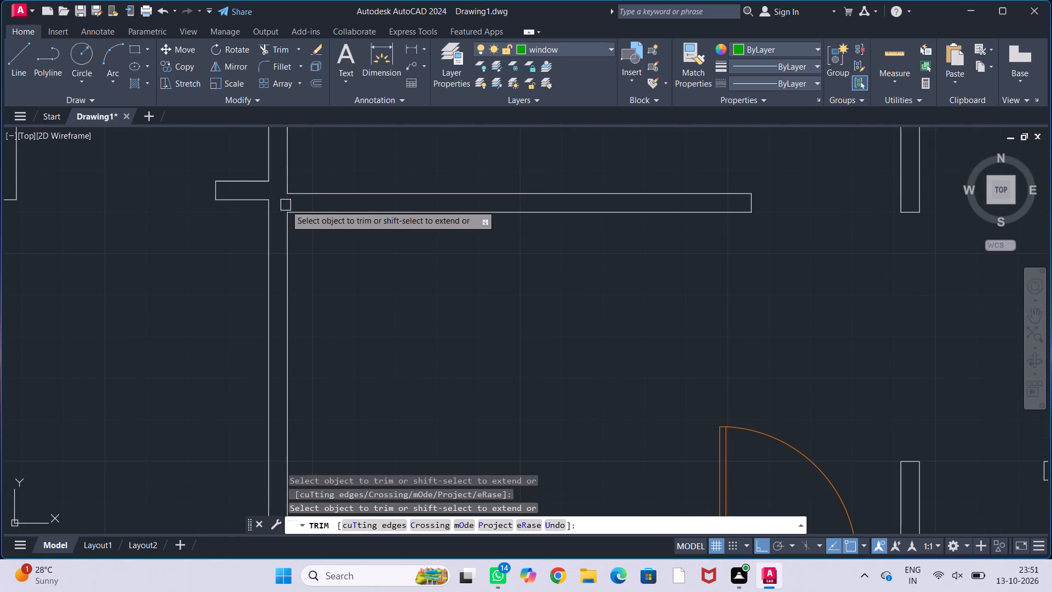
key("Escape")
key("Escape")
key("Escape")
key("Escape")
key("Escape")
Mirror the larger door about a vertical line through its threshold midpoint, erasing the source.
scroll(378, 268, "down", 3)
middle_click_drag(410, 288, 408, 277)
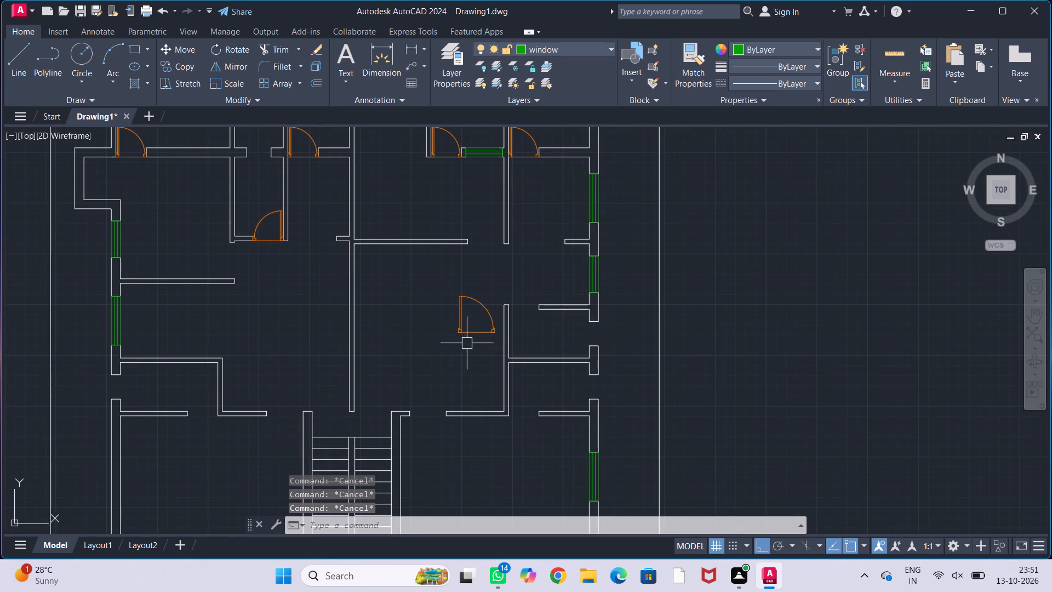
left_click(479, 335)
type("mi")
key("Return")
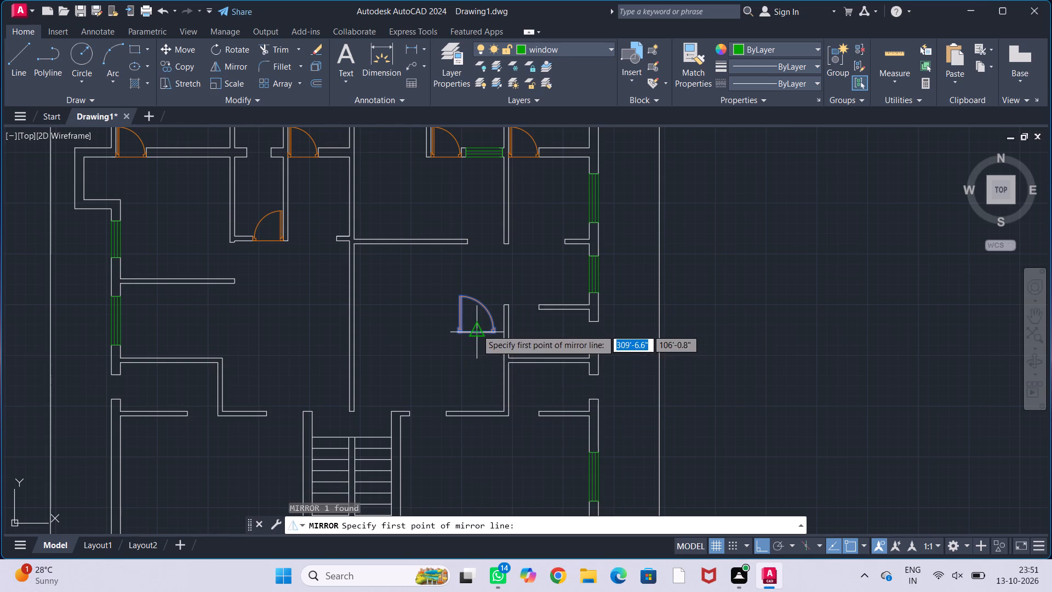
left_click(477, 329)
left_click(468, 375)
left_click_drag(489, 405, 468, 375)
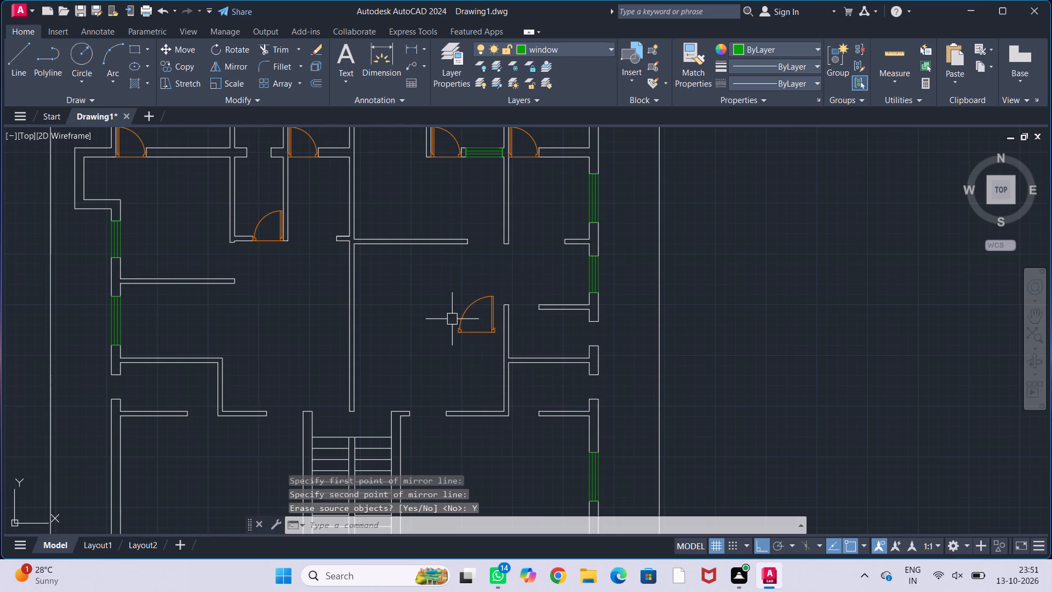
Move the mirrored larger door by its lower-right corner into the opening at the east end of the trimmed junction's horizontal partition.
left_click(464, 328)
key("m")
key("Return")
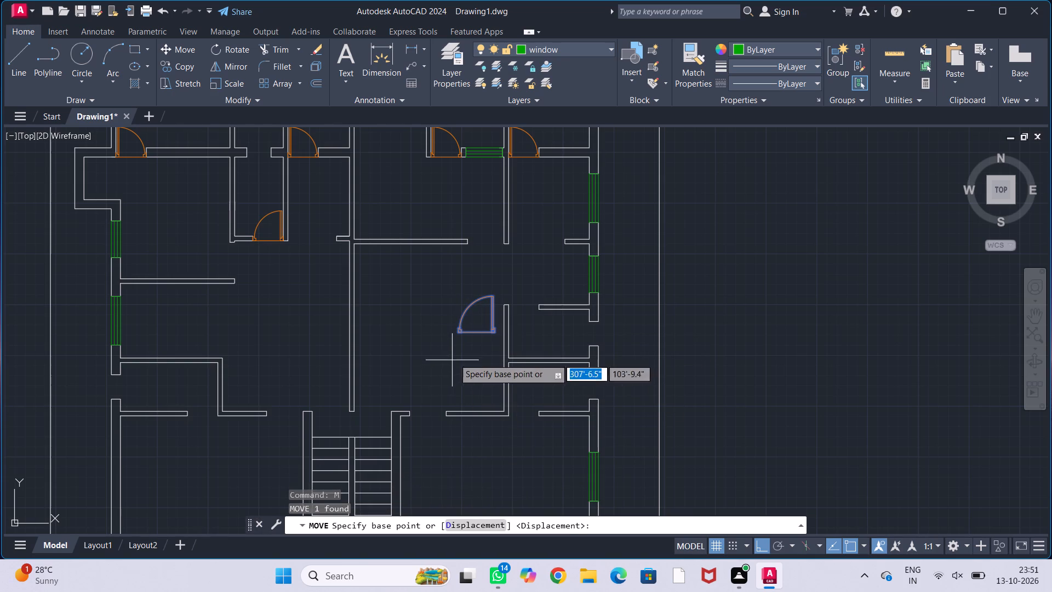
scroll(475, 333, "up", 3)
left_click(525, 327)
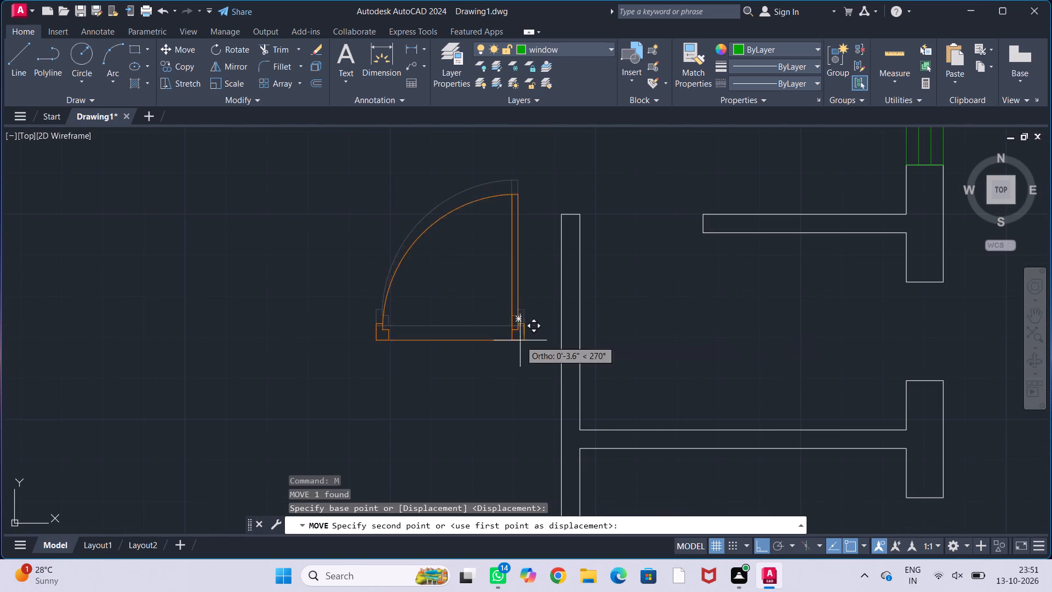
scroll(518, 280, "down", 2)
middle_click_drag(516, 266, 511, 384)
scroll(512, 294, "up", 3)
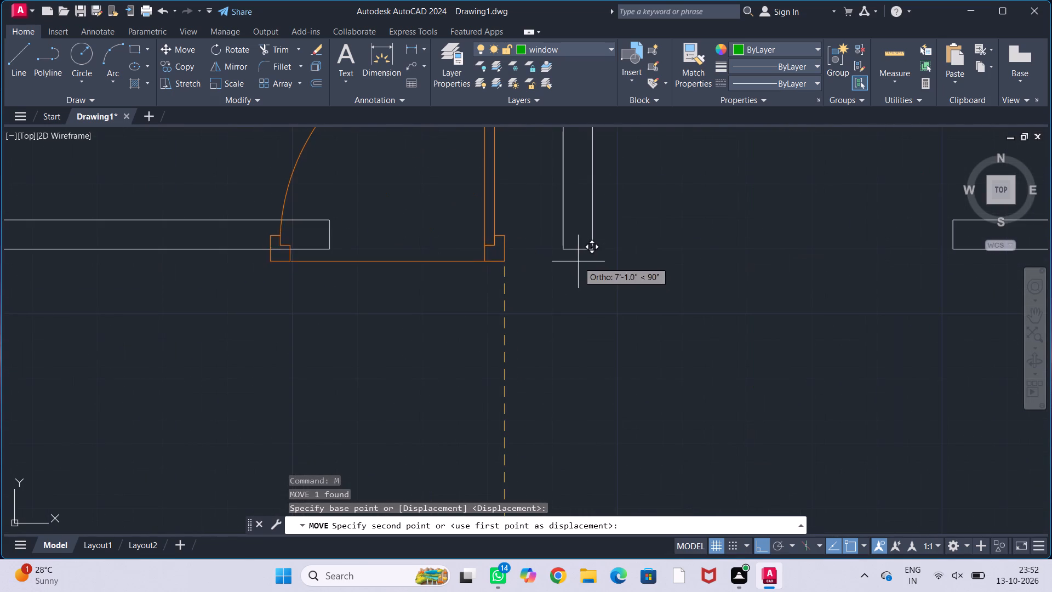
left_click(568, 249)
scroll(571, 284, "down", 4)
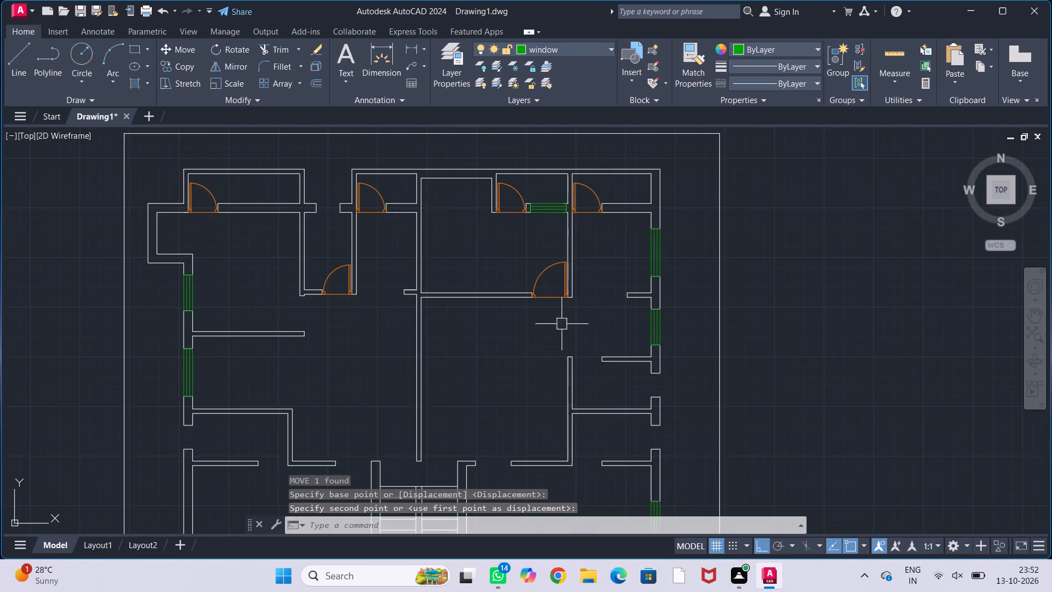
Copy the larger door by its threshold midpoint onto the midpoint of the west room's upper horizontal partition, on its north edge.
middle_click_drag(545, 338, 552, 322)
middle_click_drag(530, 342, 549, 317)
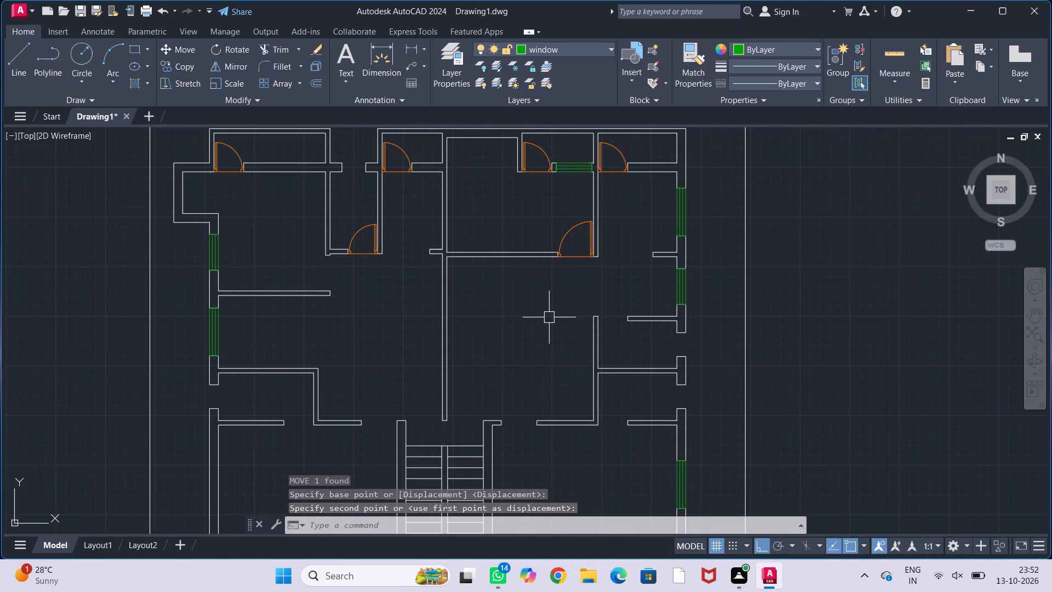
middle_click_drag(549, 318, 552, 317)
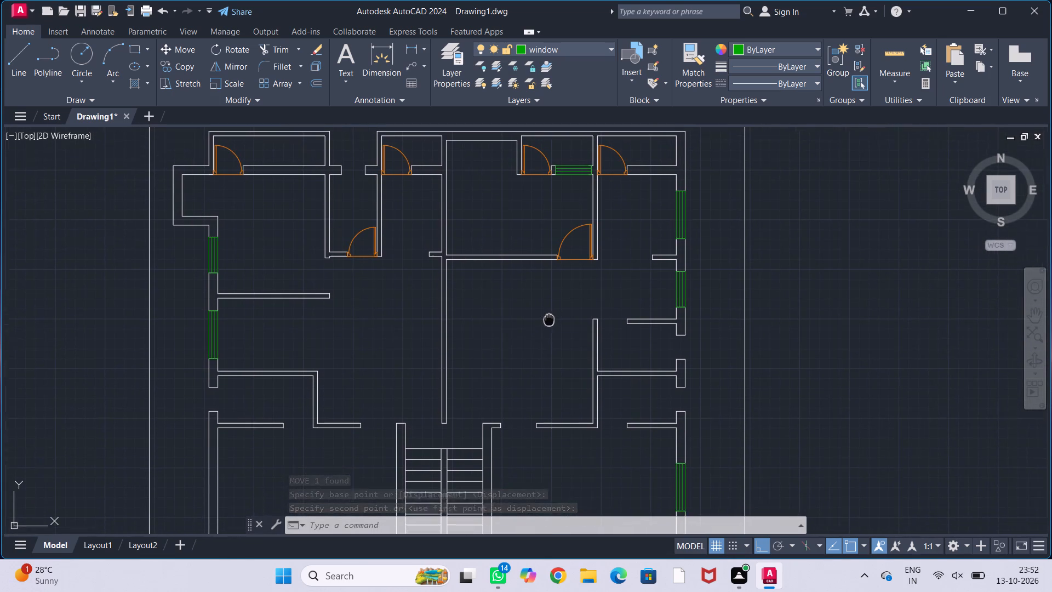
middle_click_drag(552, 317, 579, 304)
middle_click_drag(570, 321, 574, 289)
middle_click_drag(566, 314, 590, 285)
middle_click_drag(579, 303, 637, 293)
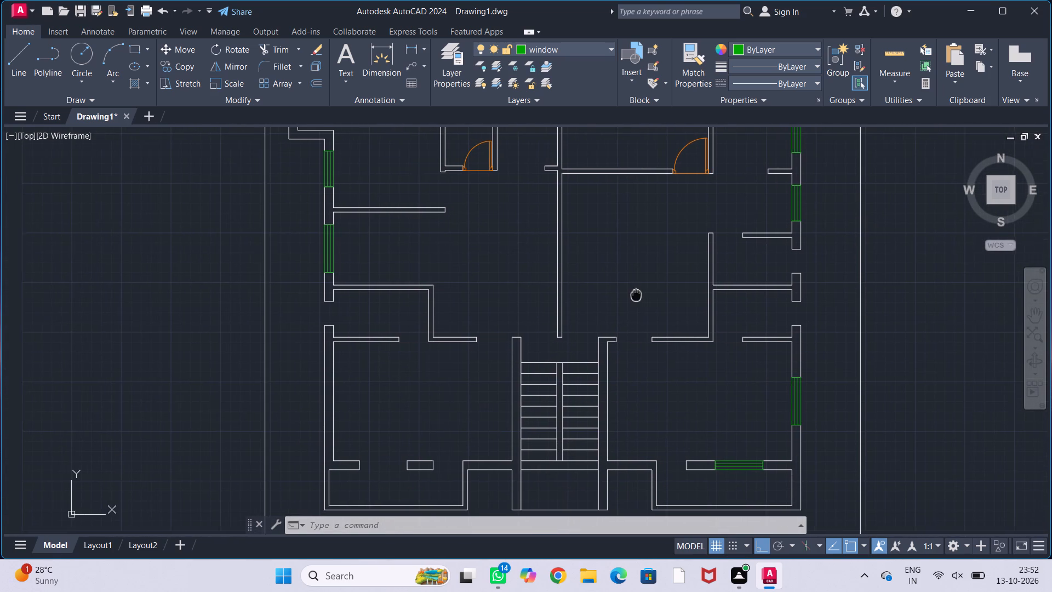
middle_click_drag(637, 293, 637, 293)
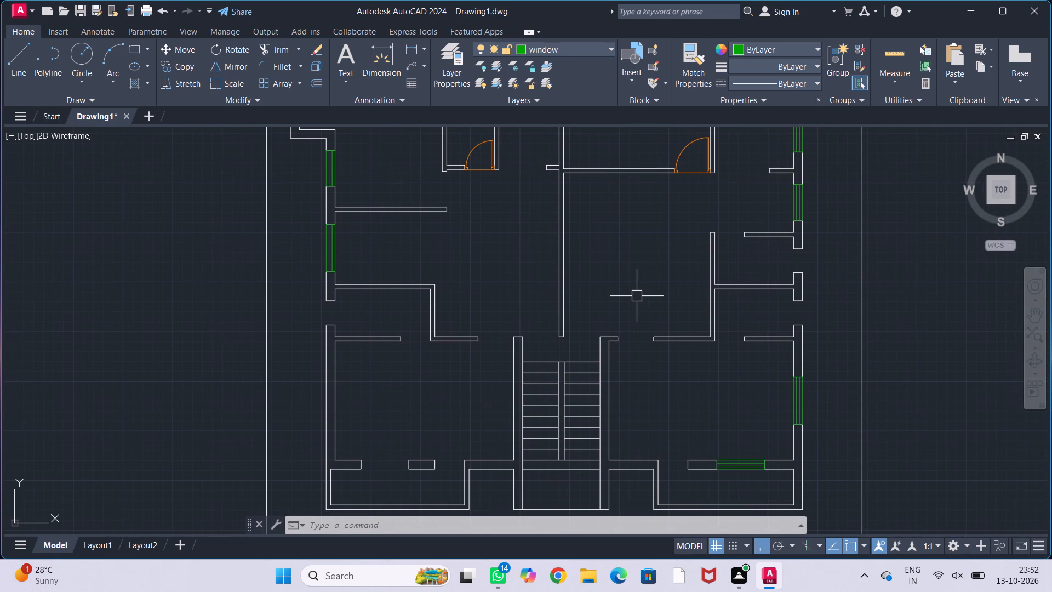
middle_click_drag(637, 284, 629, 350)
left_click(683, 240)
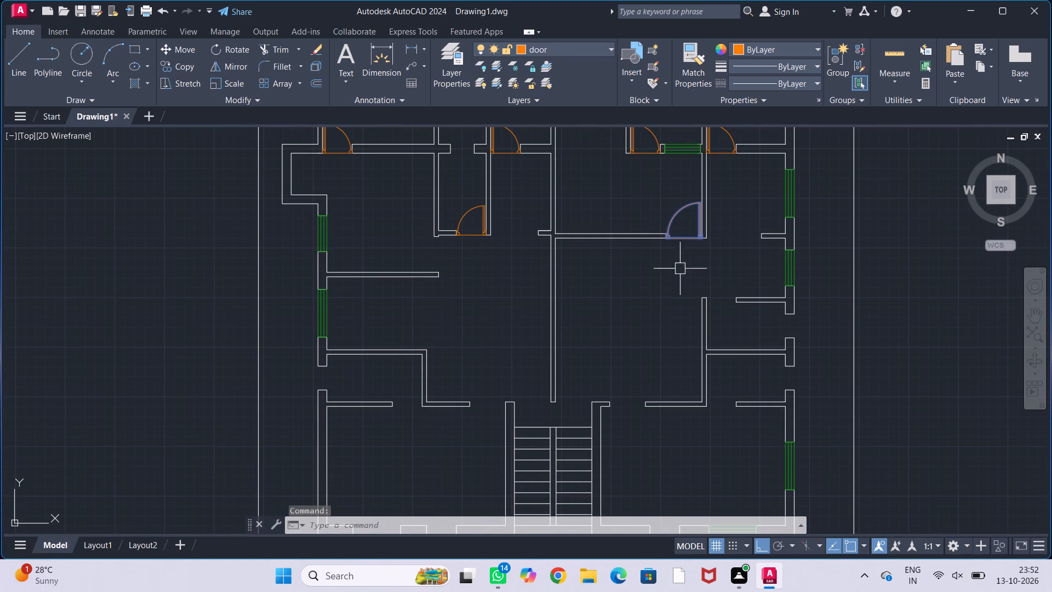
key("c")
key("o")
key("Return")
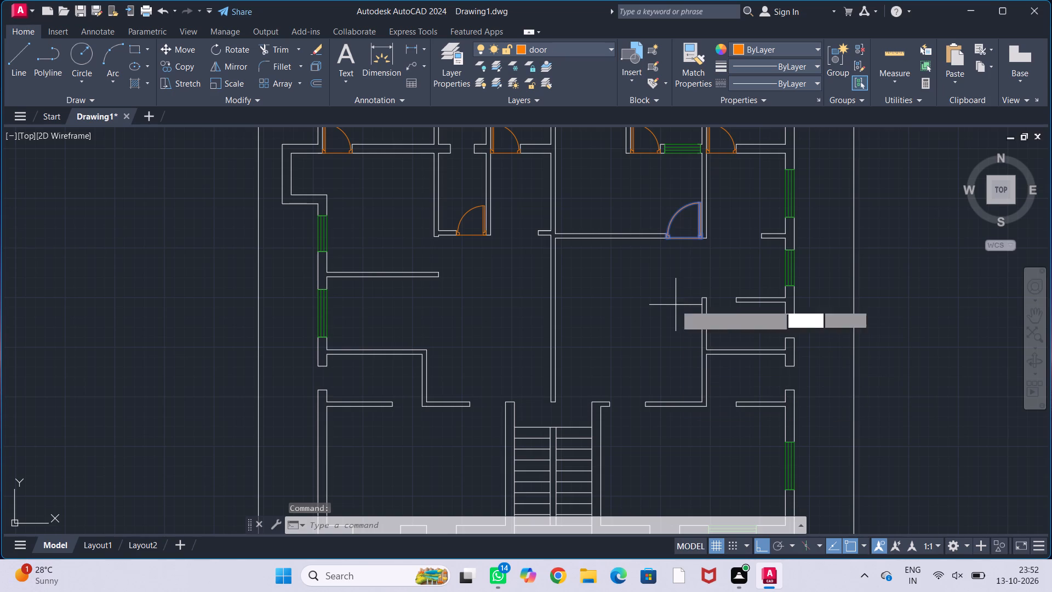
left_click(685, 240)
left_click(382, 277)
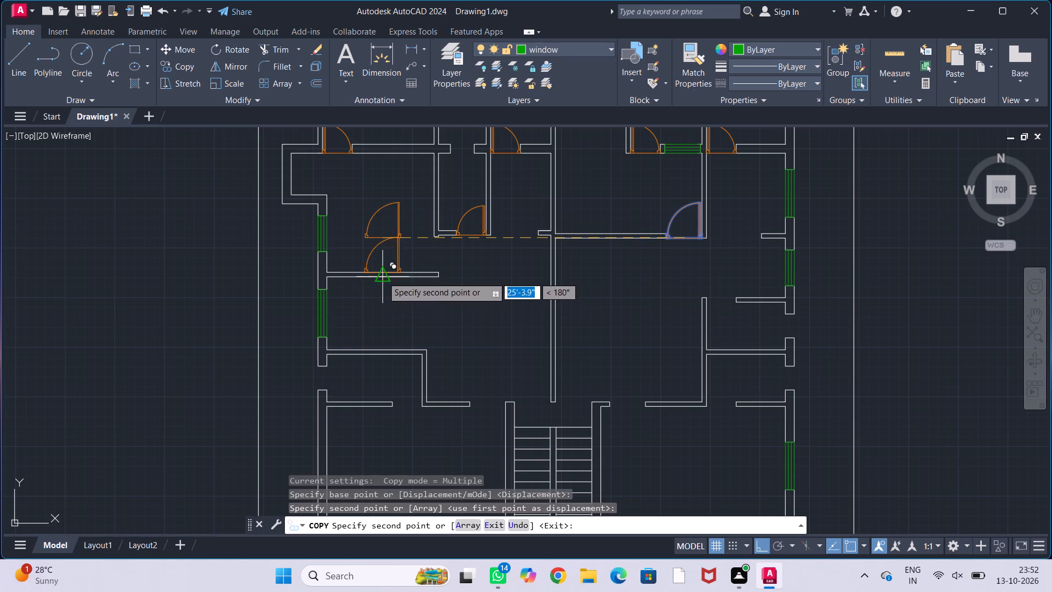
key("Escape")
key("Escape")
key("Escape")
key("Escape")
Rotate the copied door 270° about its threshold midpoint on the west partition.
middle_click_drag(420, 290, 501, 332)
scroll(484, 309, "up", 2)
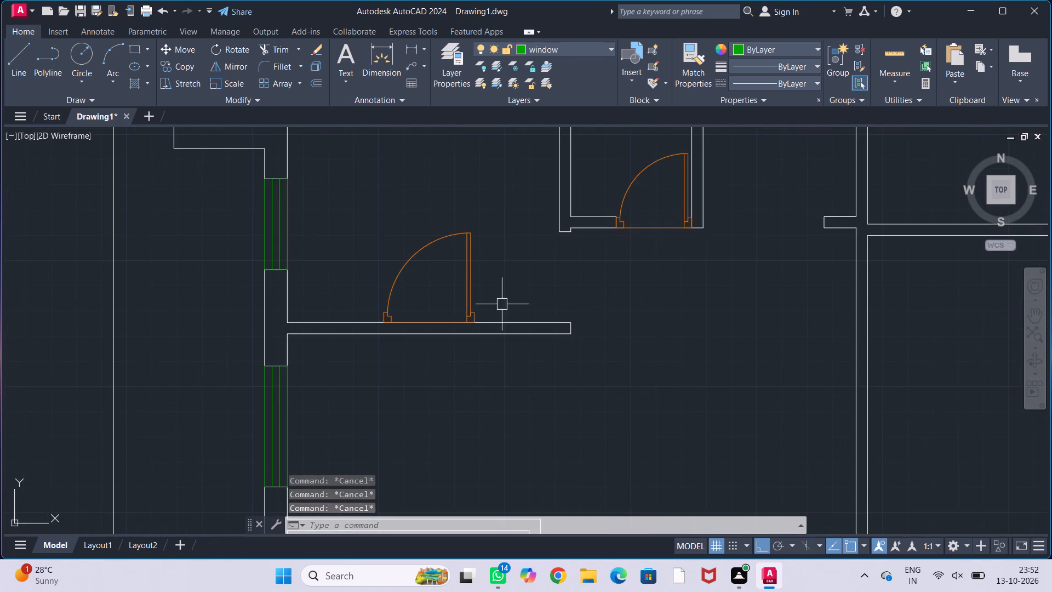
middle_click_drag(502, 304, 456, 278)
left_click(416, 291)
type("ro")
key("Return")
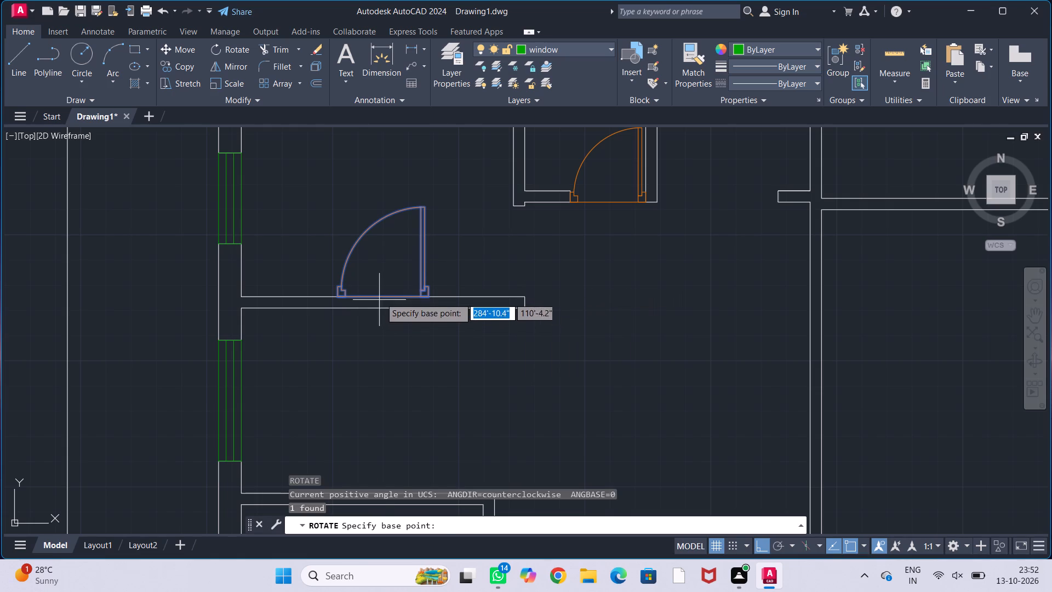
left_click(381, 295)
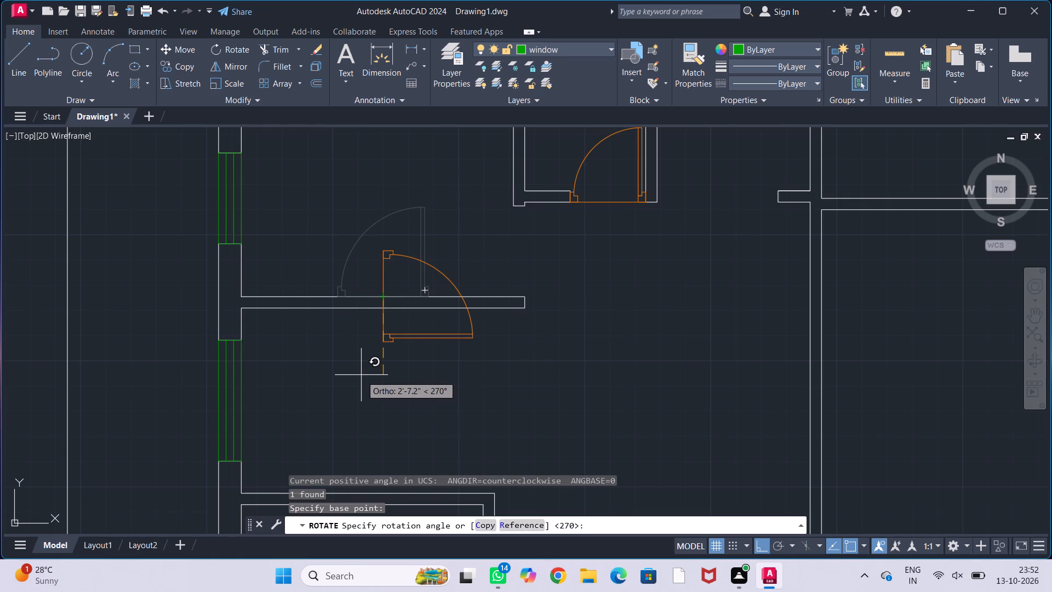
left_click(361, 374)
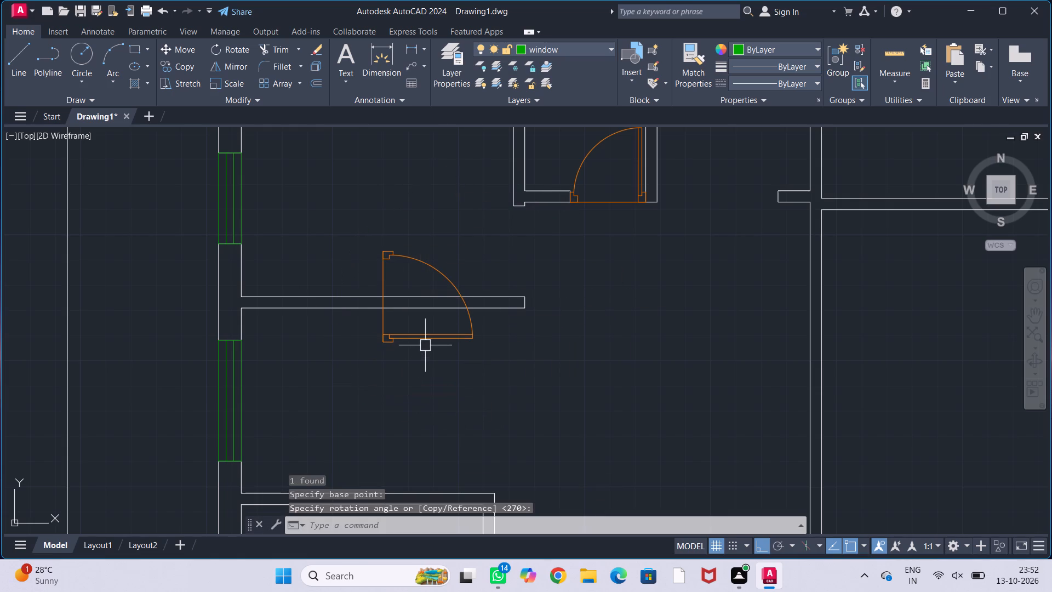
Mirror the rotated door about its vertical threshold line, erasing the source so it swings west.
left_click(428, 337)
key("m")
key("i")
key("Return")
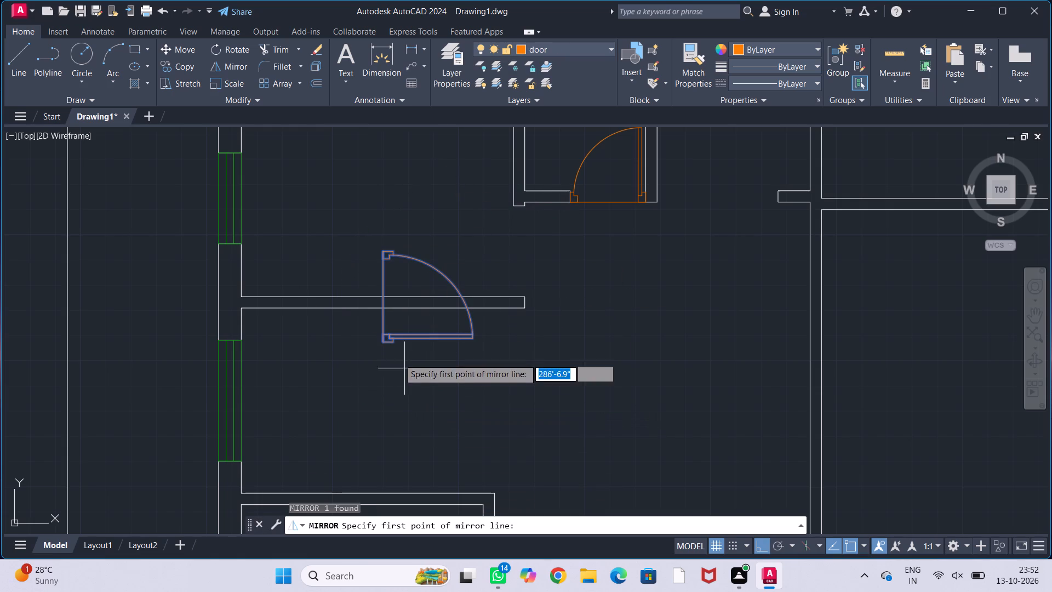
left_click(380, 304)
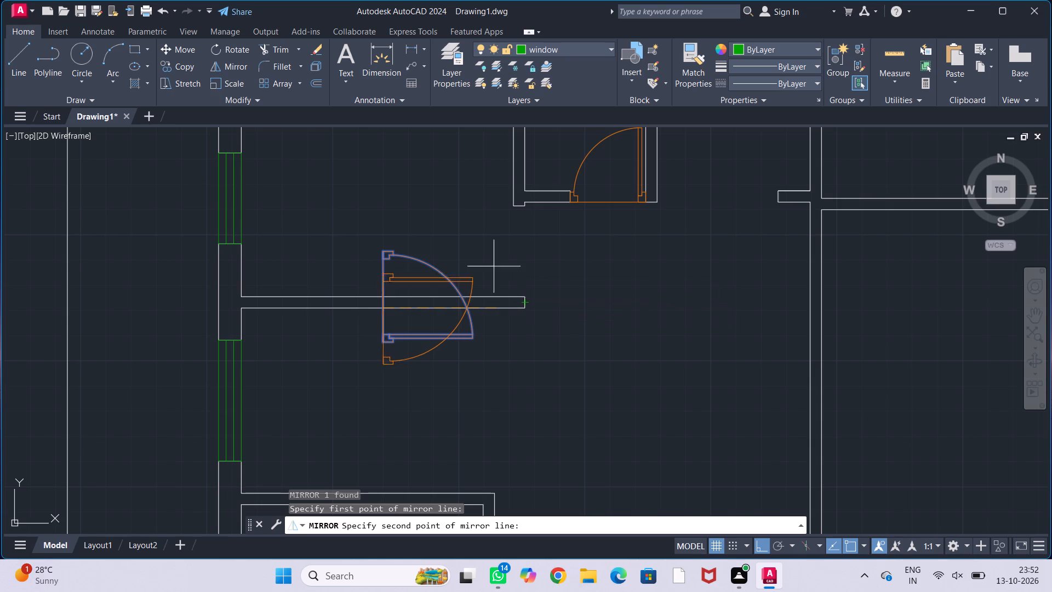
left_click(434, 425)
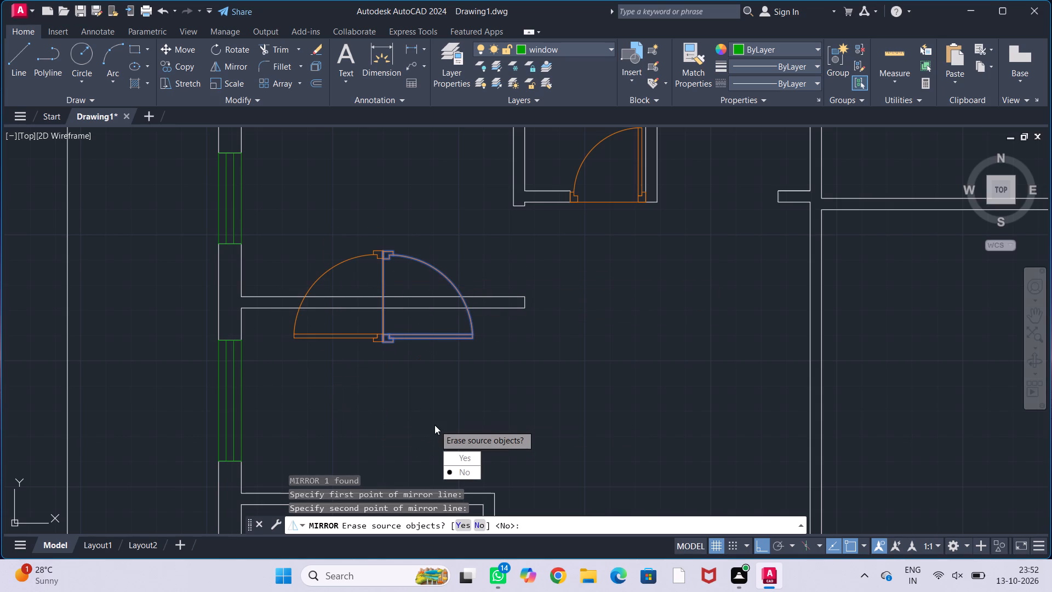
left_click(451, 451)
left_click_drag(472, 479, 451, 451)
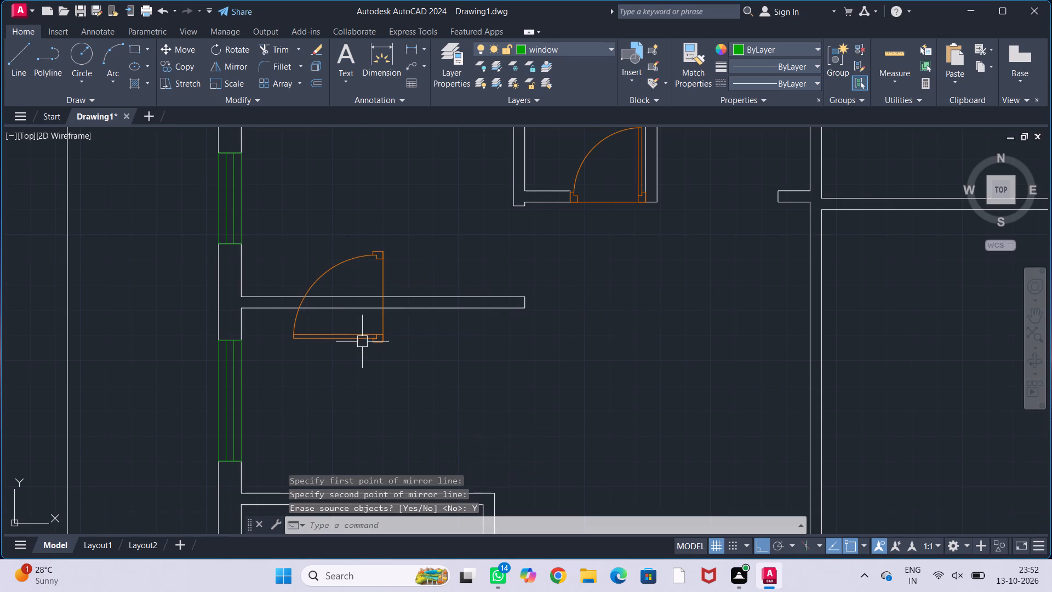
Move the mirrored door by its lower-right corner to the upper corner at the west partition's east end.
left_click(359, 339)
key("m")
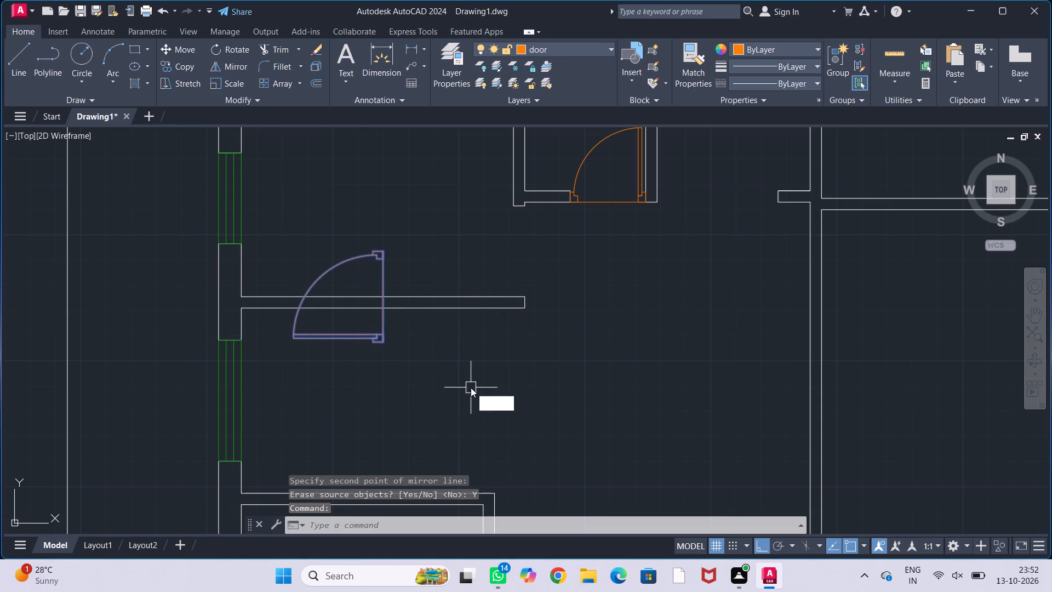
key("Return")
scroll(422, 366, "up", 2)
left_click(317, 312)
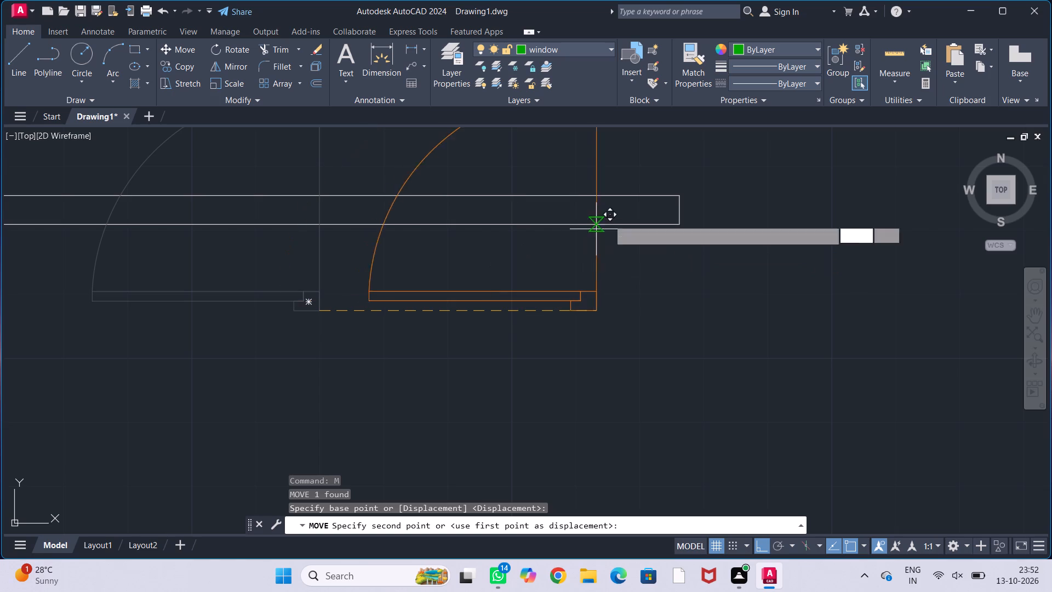
left_click(678, 196)
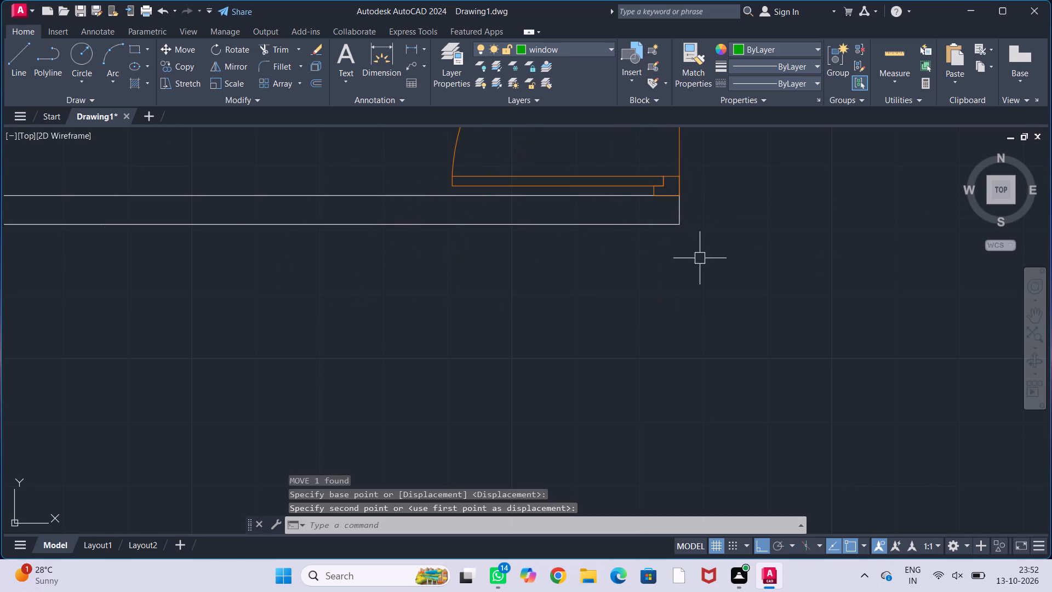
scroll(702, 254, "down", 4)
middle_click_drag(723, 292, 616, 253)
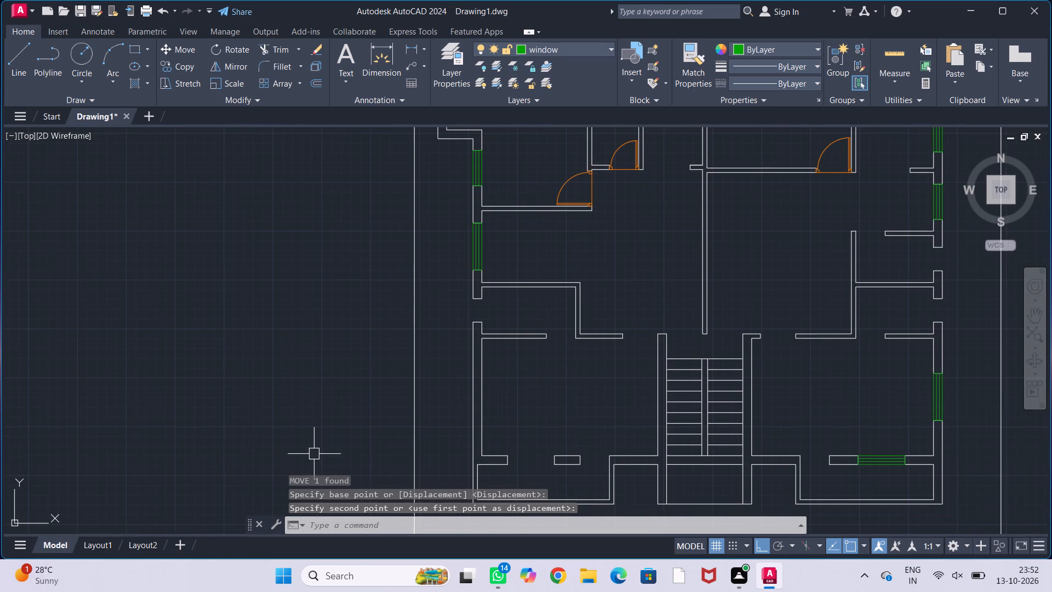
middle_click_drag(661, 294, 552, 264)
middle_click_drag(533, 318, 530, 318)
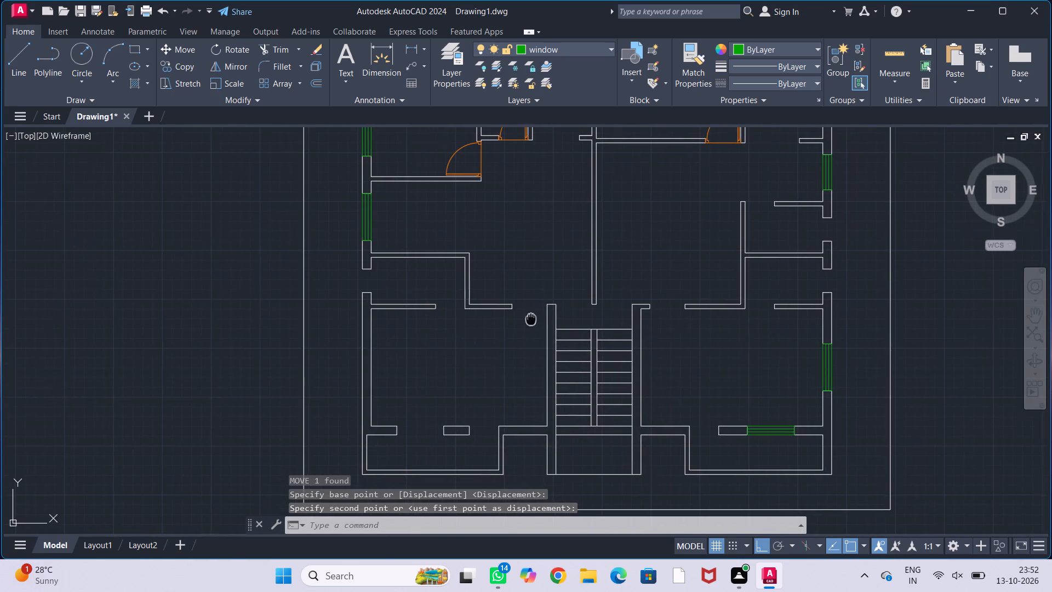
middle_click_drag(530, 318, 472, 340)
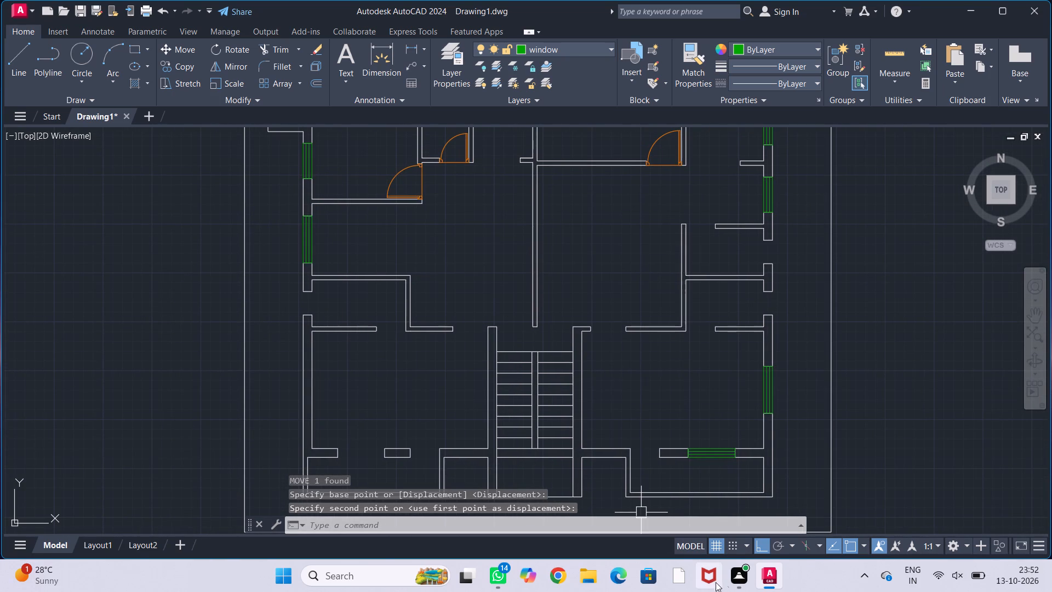
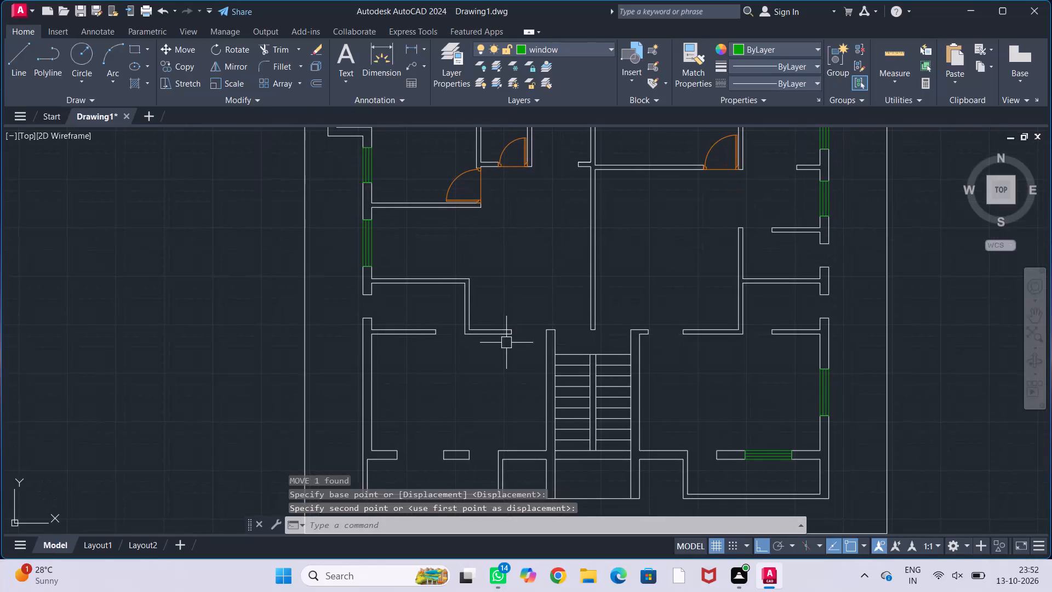
Copy the small corridor door on the plan's left side into the doorway of the small room above the lower-left room.
middle_click_drag(506, 343, 526, 308)
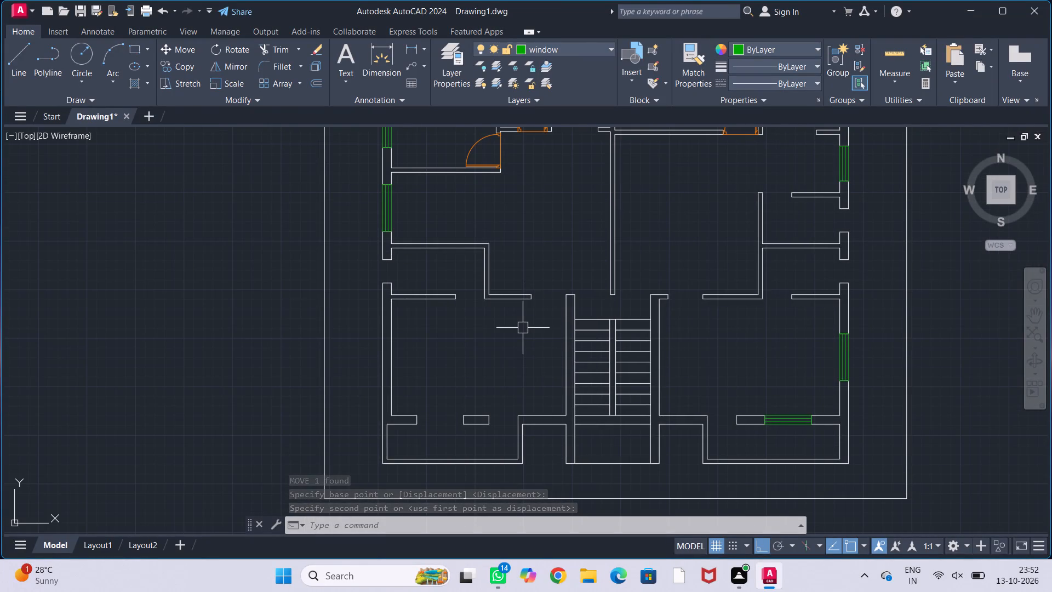
middle_click_drag(521, 329, 517, 412)
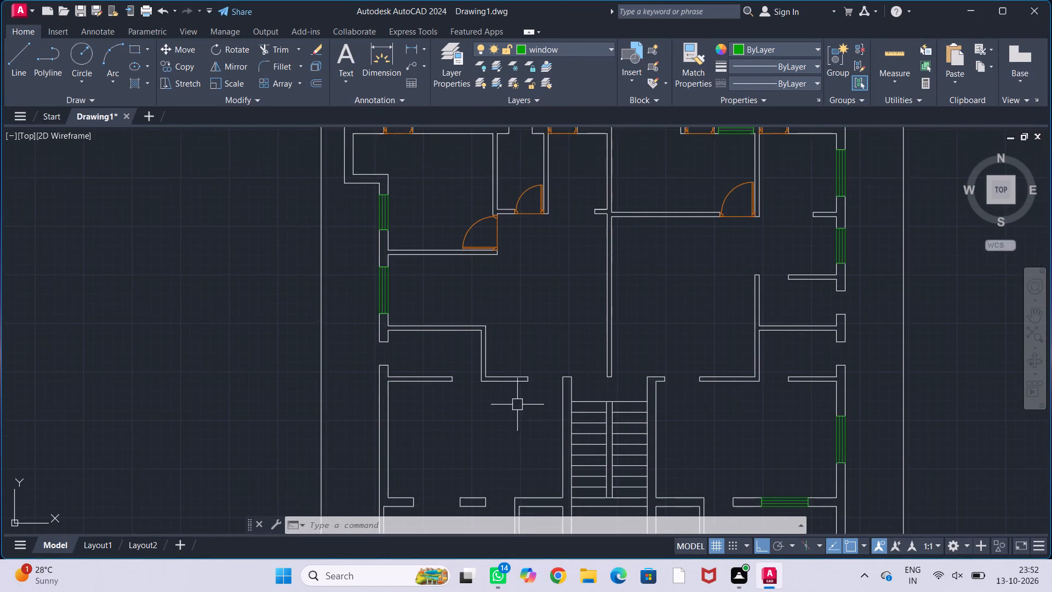
scroll(517, 404, "down", 1)
middle_click_drag(509, 419, 491, 383)
scroll(488, 388, "up", 1)
middle_click_drag(488, 383, 490, 384)
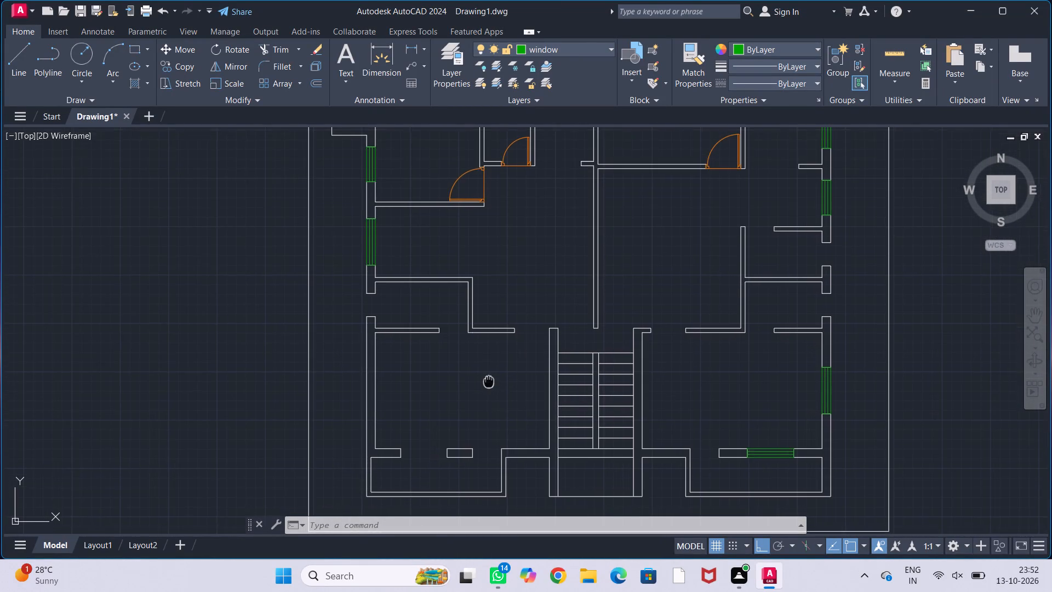
middle_click_drag(490, 384, 498, 407)
left_click(522, 193)
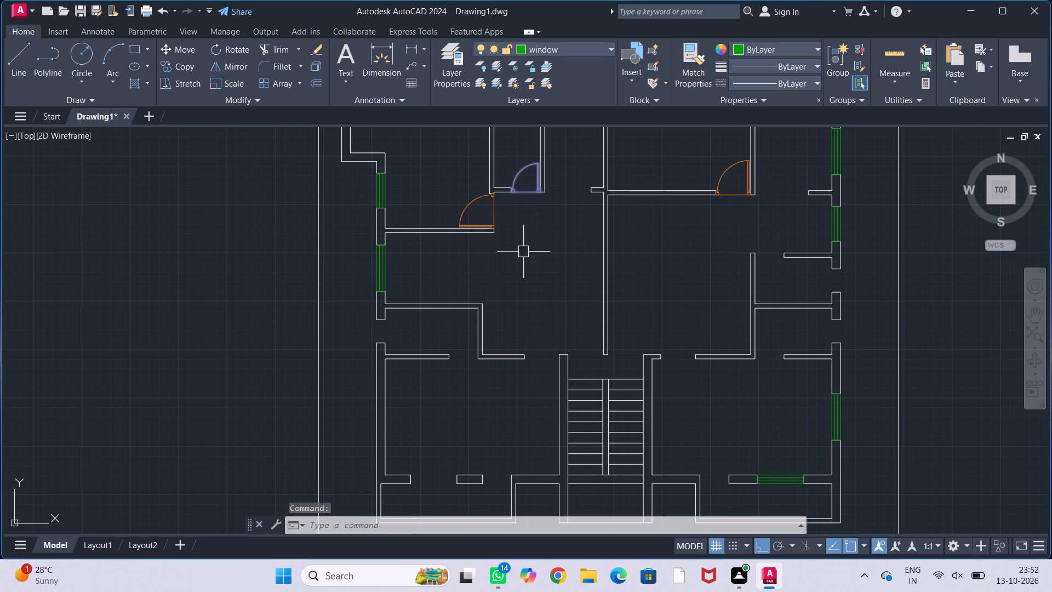
type("co")
key("Return")
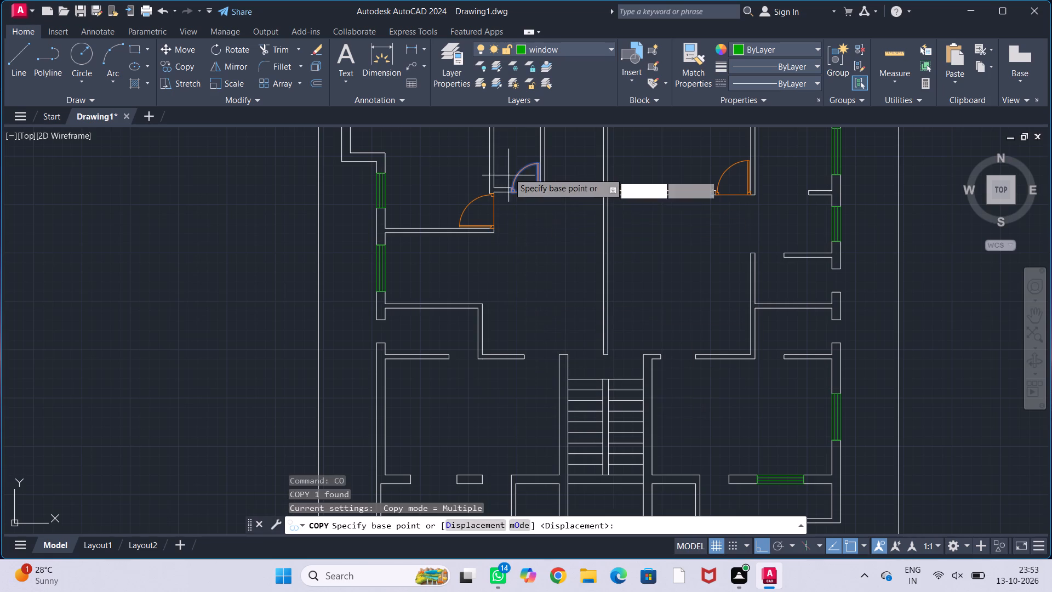
scroll(529, 194, "up", 5)
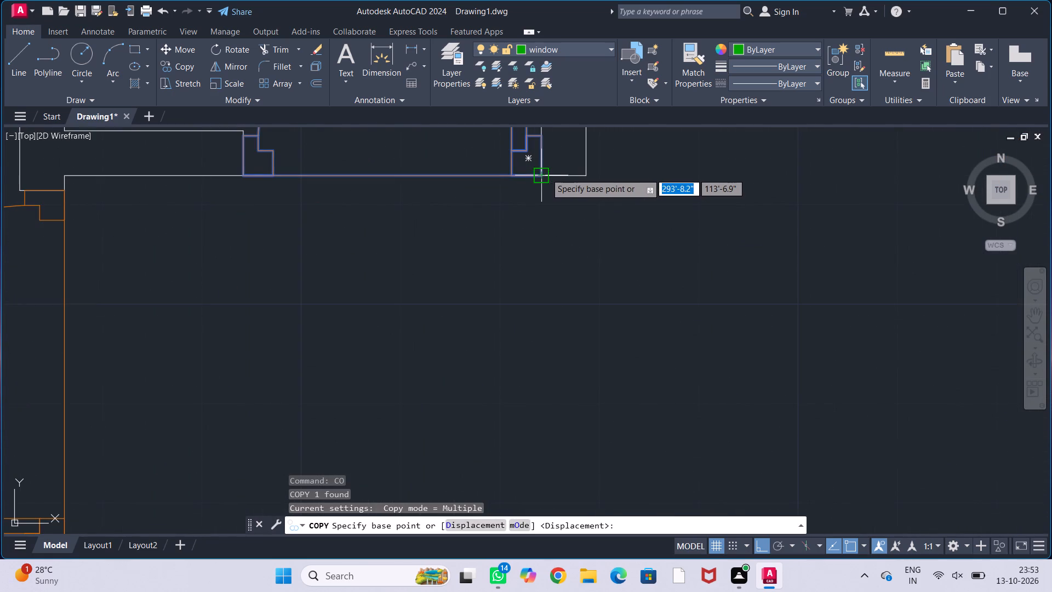
left_click(546, 173)
scroll(552, 283, "down", 2)
middle_click_drag(552, 344, 541, 227)
scroll(550, 216, "down", 2)
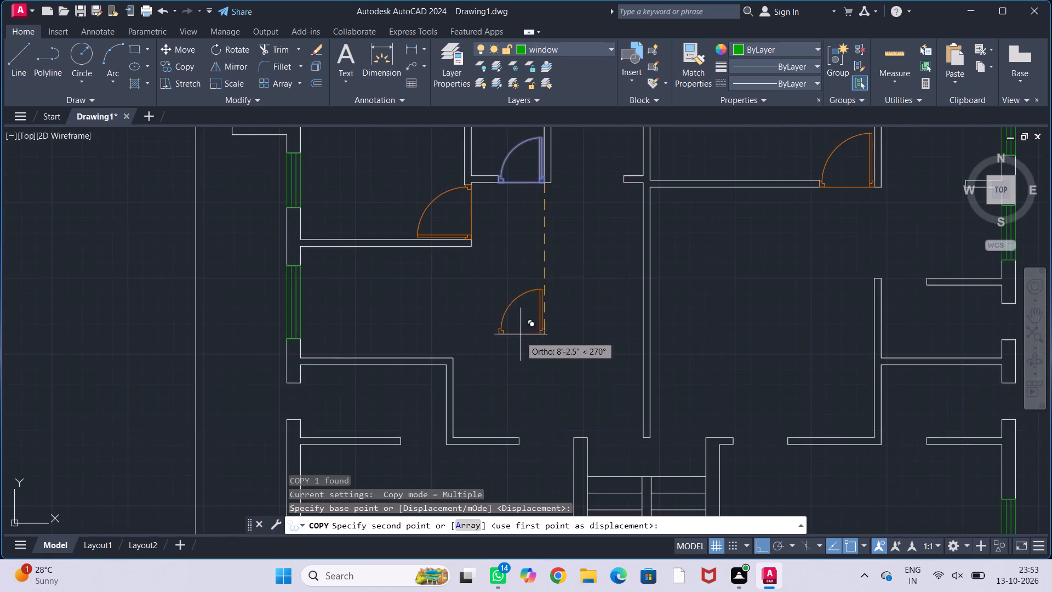
middle_click_drag(524, 327, 551, 238)
scroll(502, 345, "up", 2)
scroll(420, 358, "up", 2)
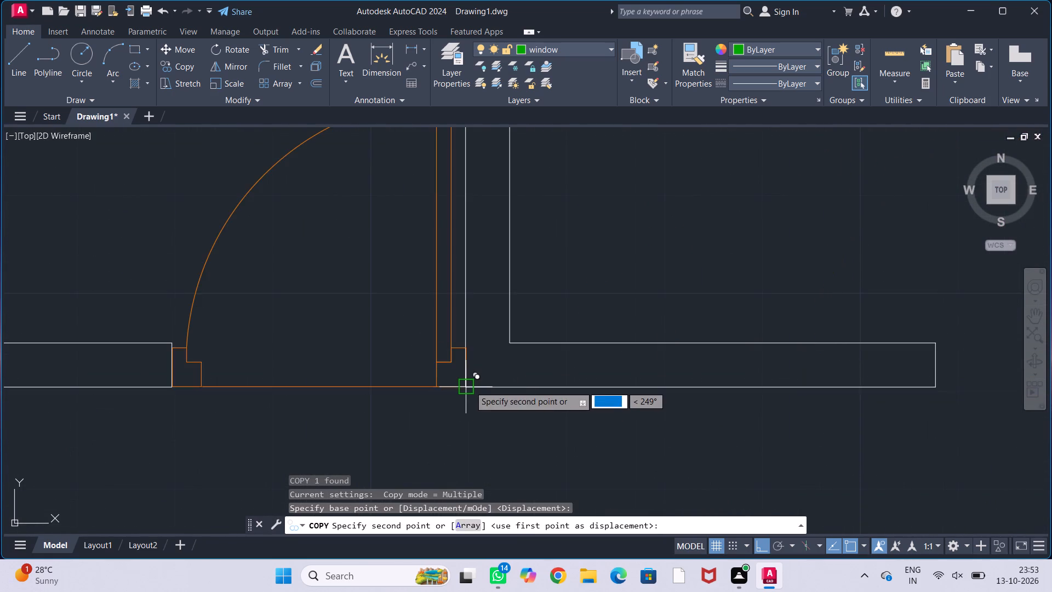
left_click(470, 386)
Place another copy of the door inside the lower-left room, just above the balcony wall, and end the copying.
scroll(476, 378, "down", 4)
middle_click_drag(494, 415, 497, 372)
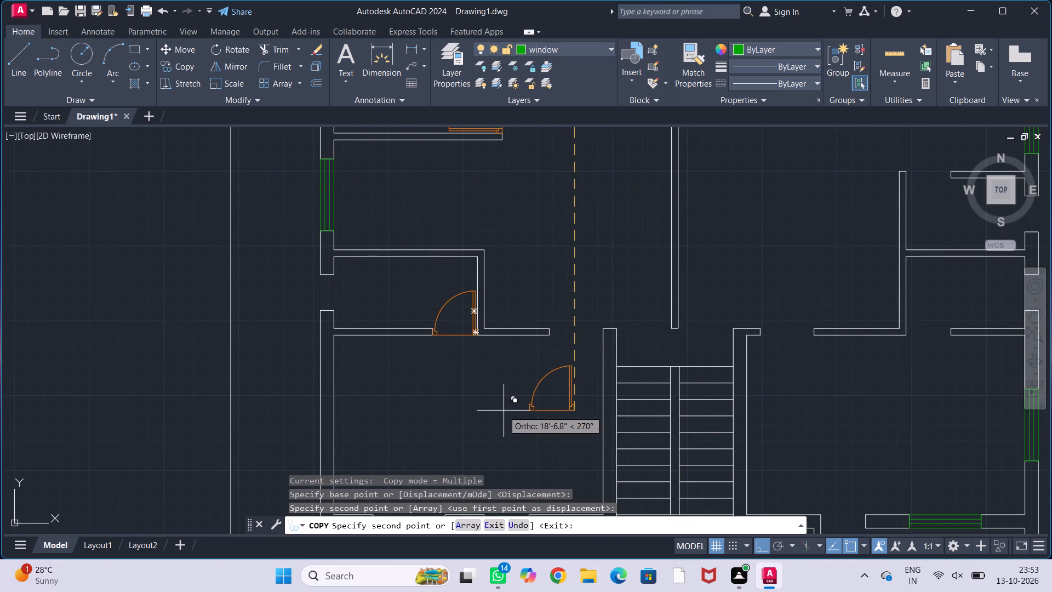
scroll(504, 410, "down", 1)
middle_click_drag(504, 410, 427, 256)
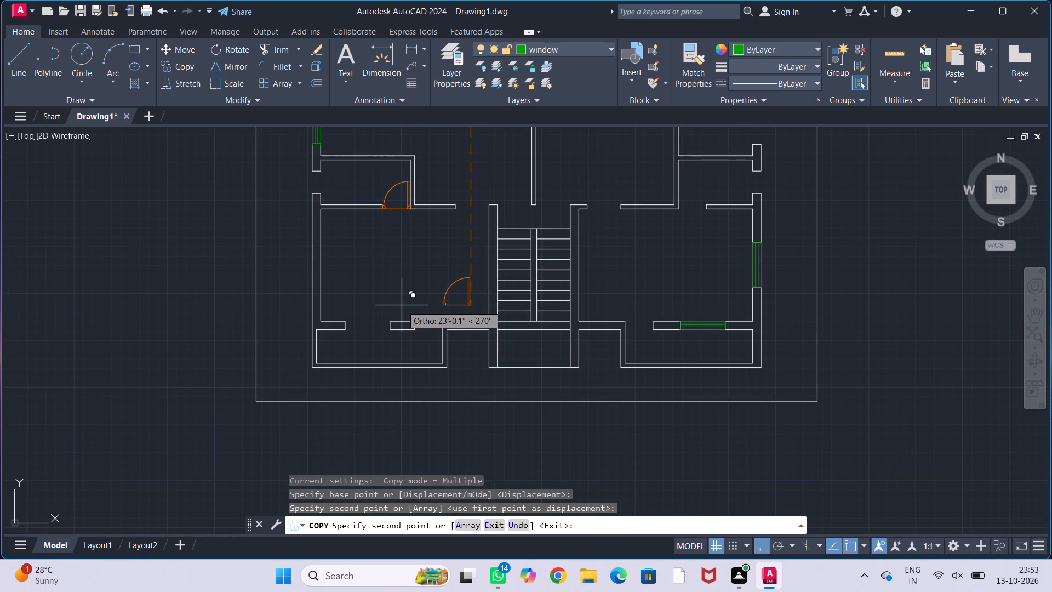
left_click(402, 312)
key("Escape")
key("Escape")
key("Escape")
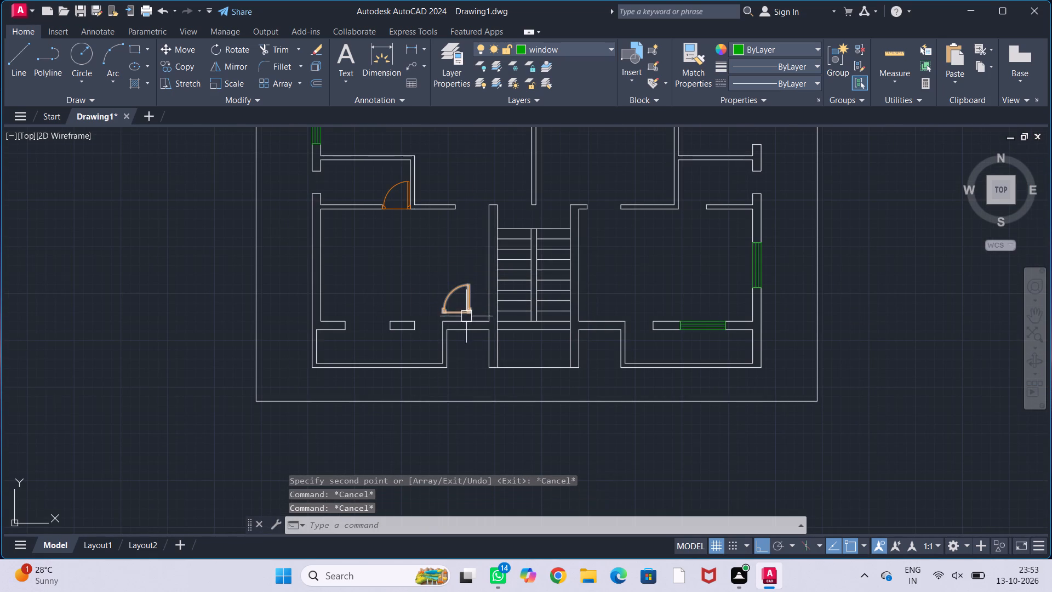
Check the width of the wider opening in the lower-left balcony wall with a linear dimension, without placing it.
scroll(466, 315, "up", 1)
middle_click_drag(431, 316, 448, 304)
type("dl")
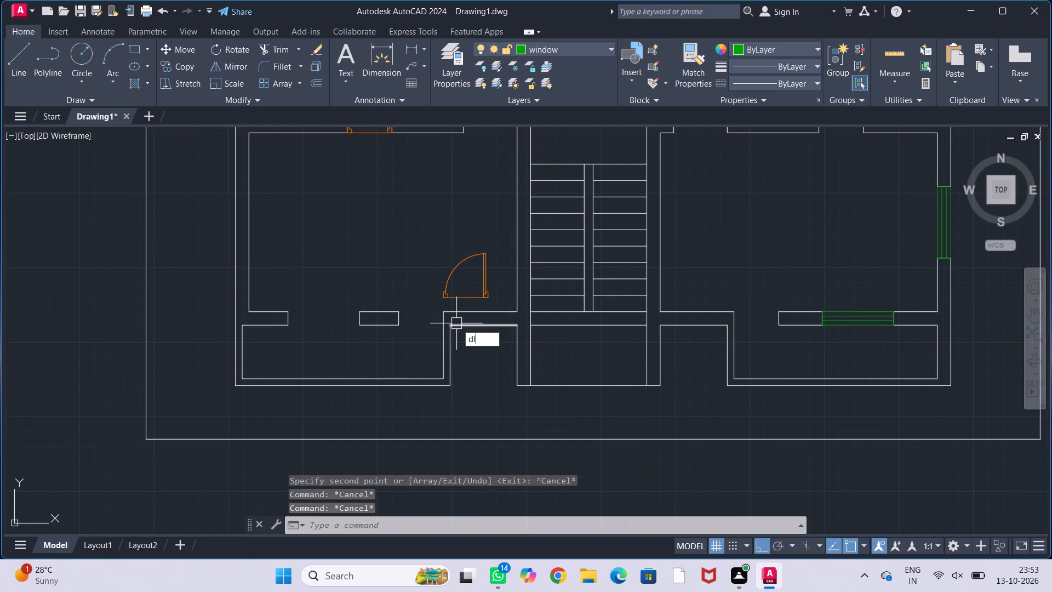
key("i")
key("Return")
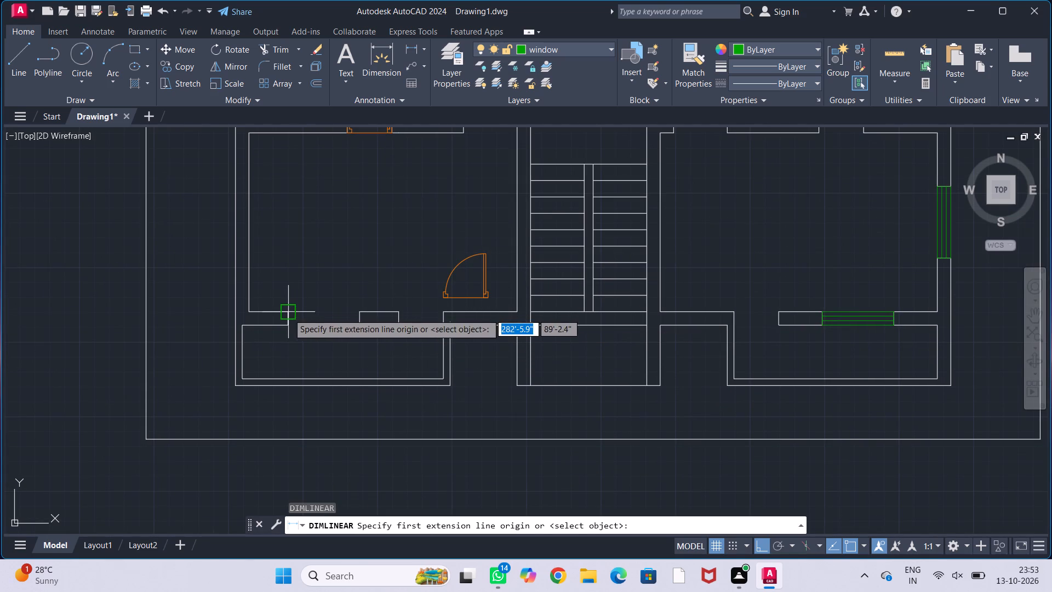
left_click(288, 314)
left_click(355, 312)
key("Escape")
key("Escape")
key("Escape")
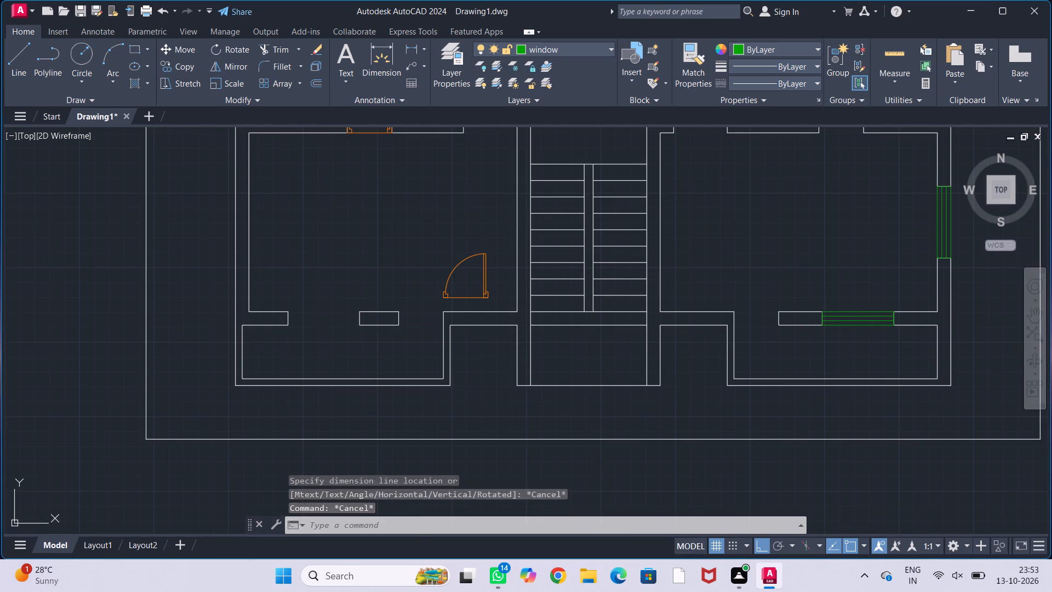
key("Escape")
Mirror the loose door in the lower-left room about its horizontal base line, erasing the original.
left_click(444, 293)
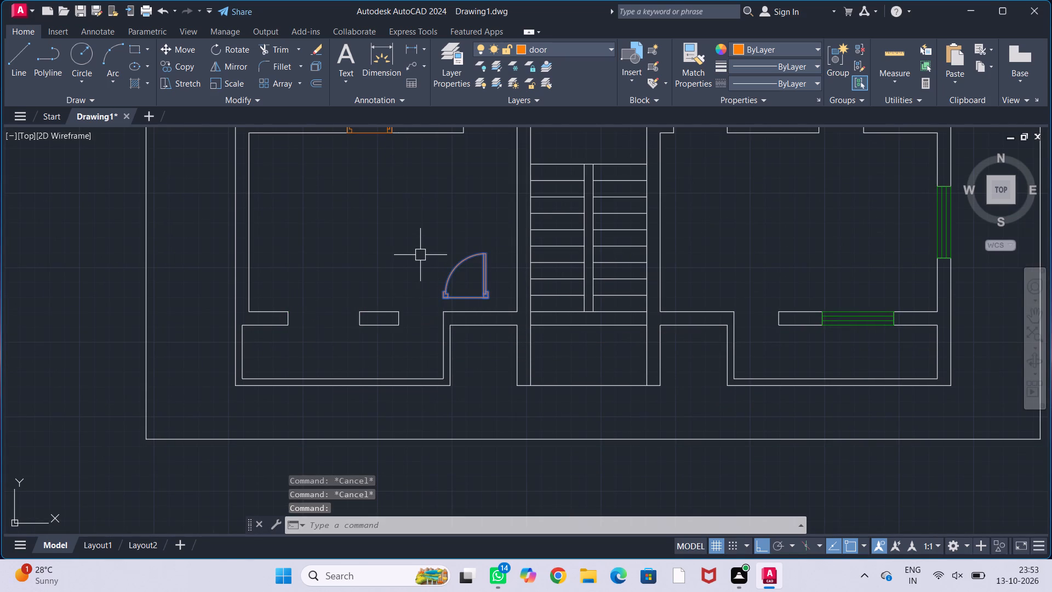
type("mi")
key("Return")
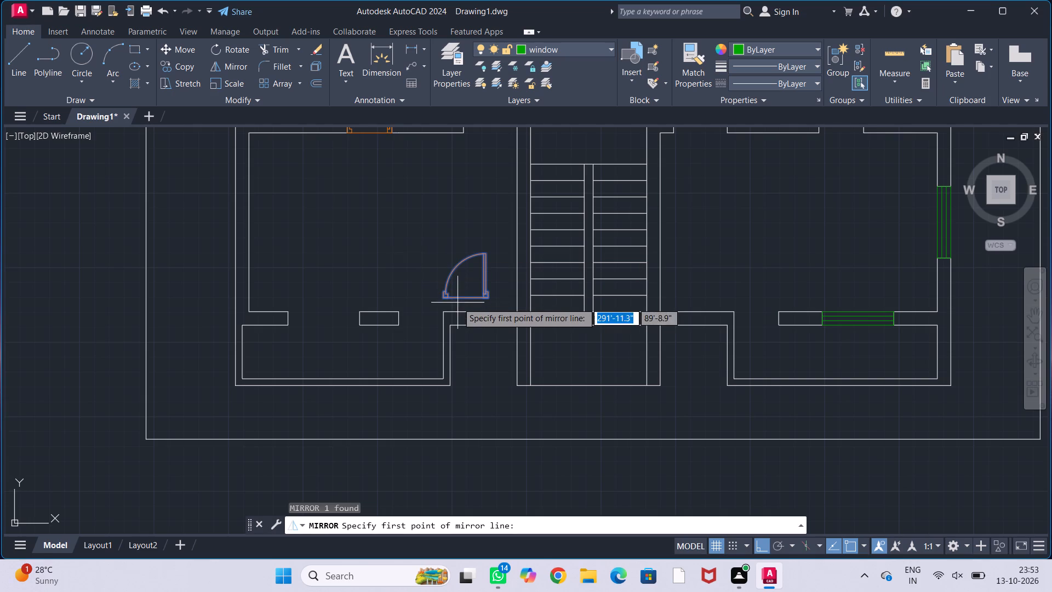
left_click(463, 299)
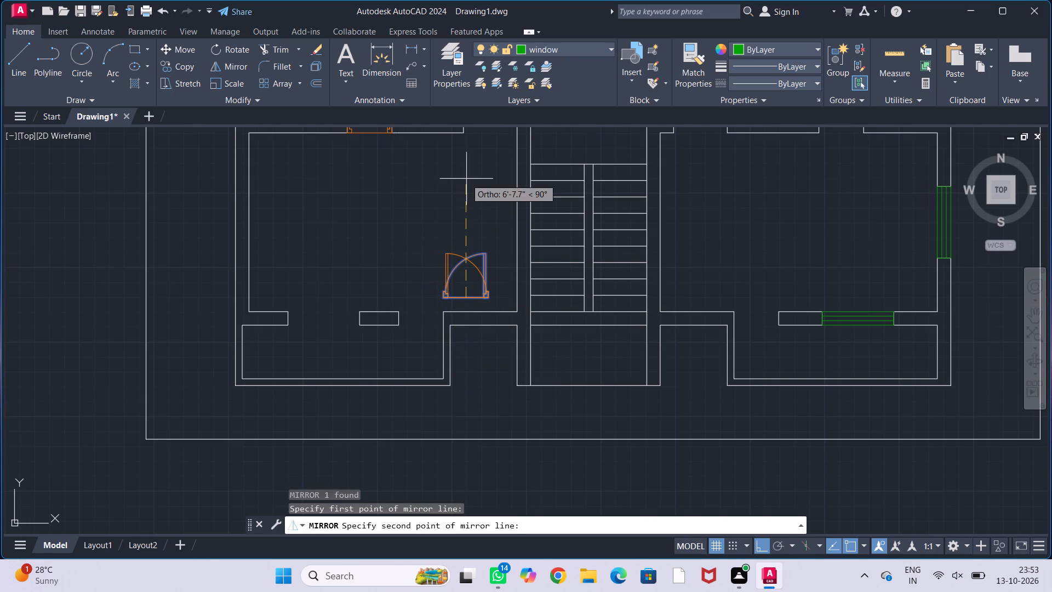
left_click(348, 317)
left_click_drag(371, 348, 348, 317)
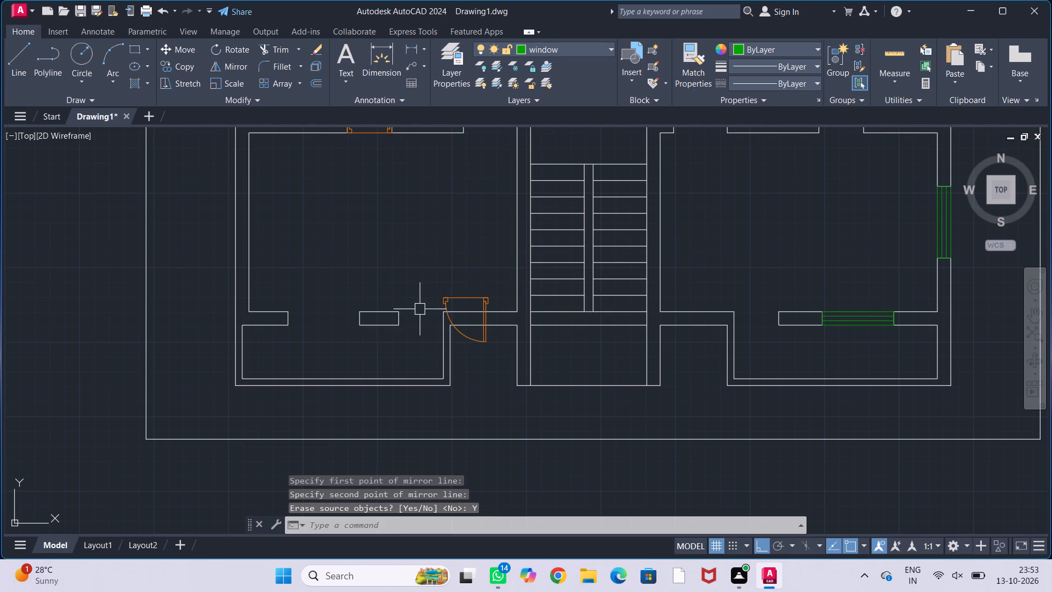
Move the mirrored door by its frame corner into the narrow opening of the lower-left balcony wall.
left_click(443, 301)
key("m")
key("Return")
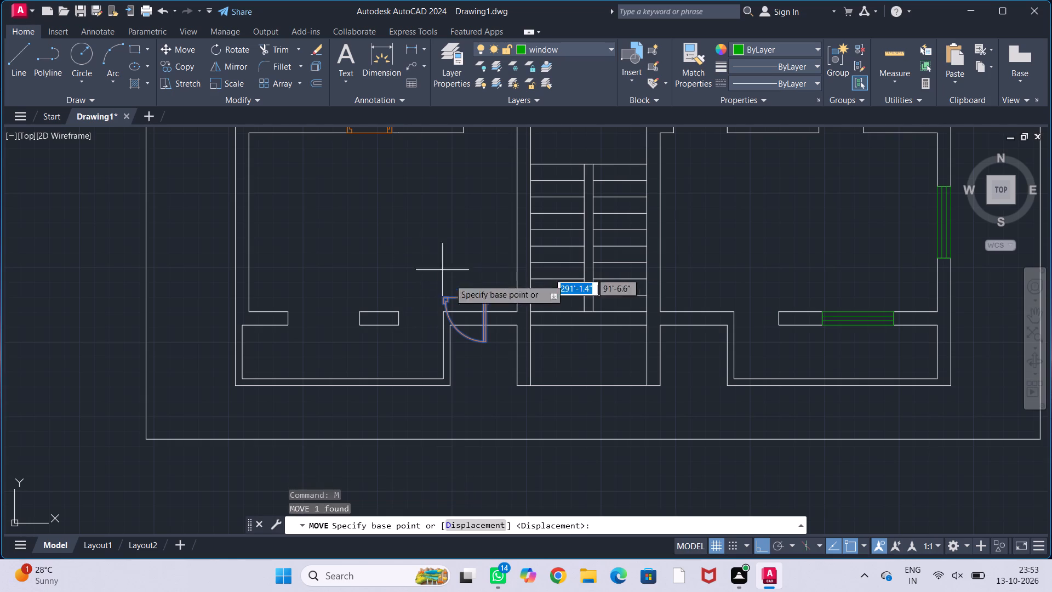
scroll(475, 309, "up", 2)
left_click(501, 277)
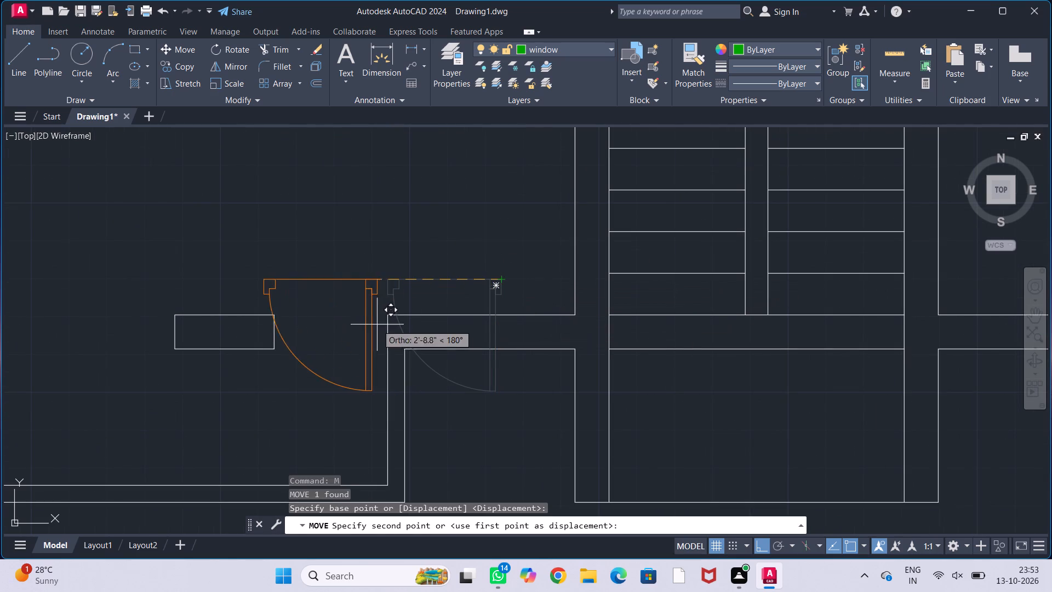
left_click(391, 317)
scroll(396, 304, "down", 2)
middle_click_drag(406, 289, 391, 272)
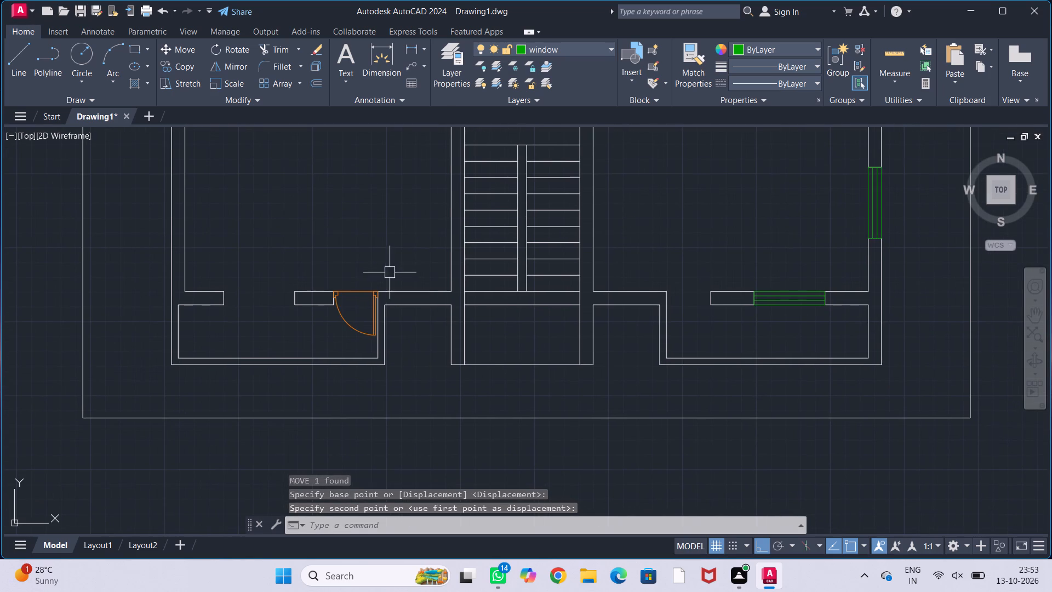
key("Escape")
key("Escape")
key("Escape")
key("Escape")
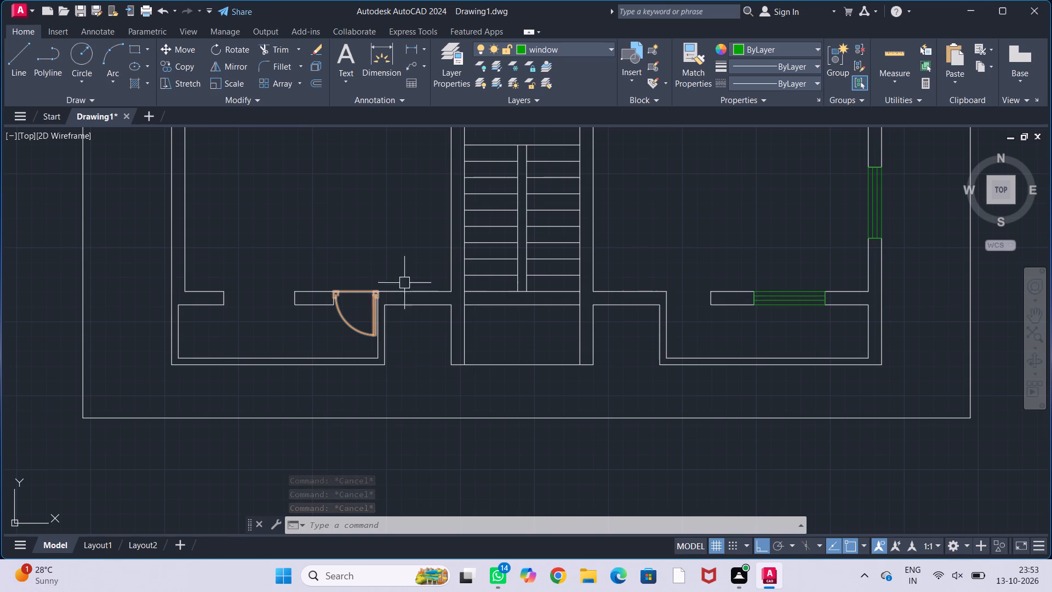
Copy the window in the lower-right balcony wall into the wide opening of the lower-left balcony wall.
left_click(786, 299)
type("co")
key("Return")
left_click(752, 307)
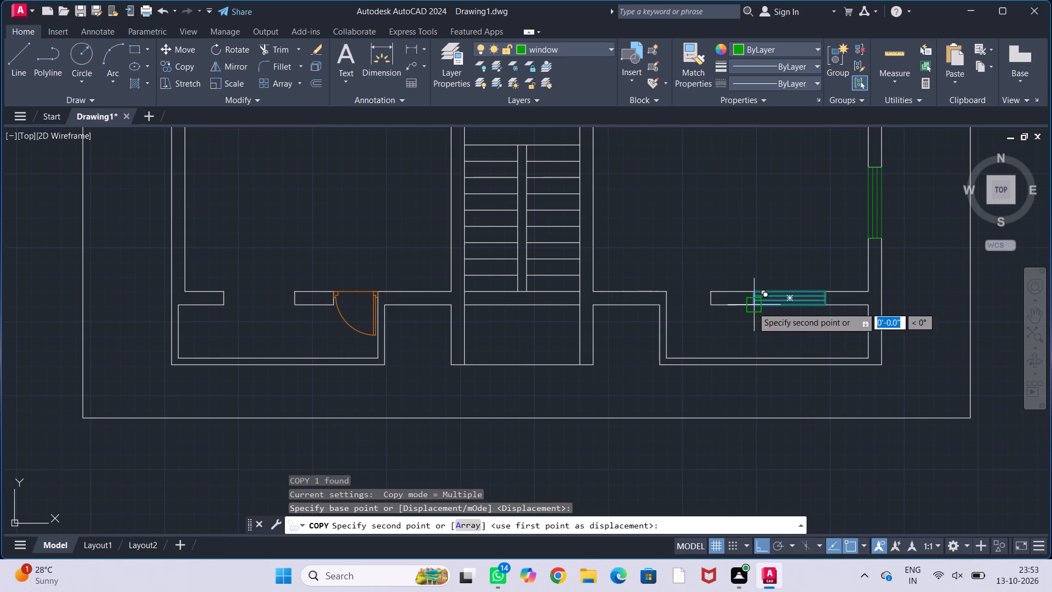
left_click(224, 302)
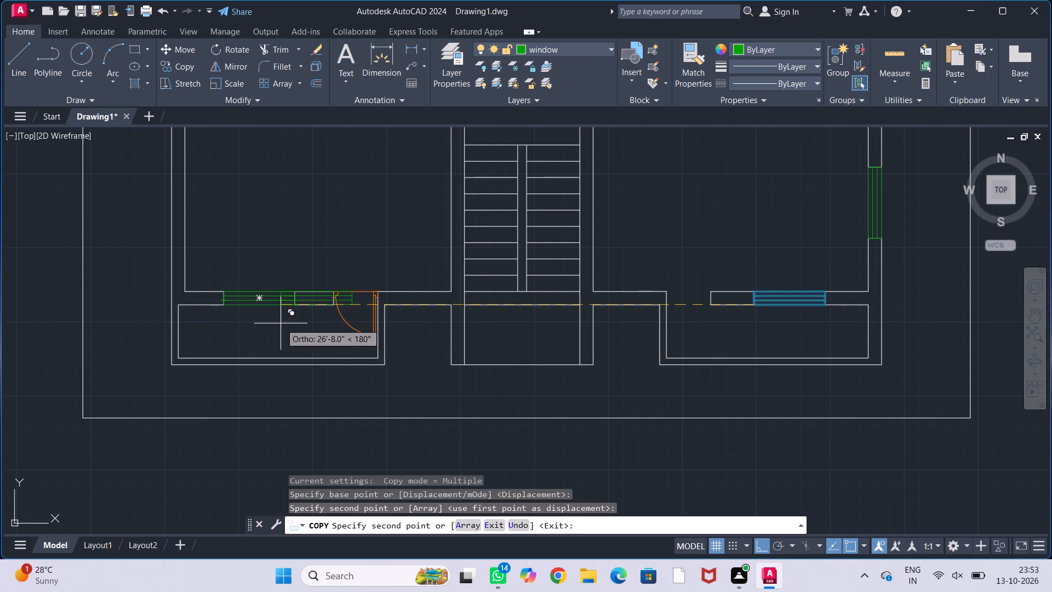
key("Escape")
key("Escape")
key("Escape")
key("Escape")
Copy the larger door of the upper-right room to the lower end of the central wall above the staircase.
scroll(282, 317, "down", 2)
middle_click_drag(282, 317, 404, 348)
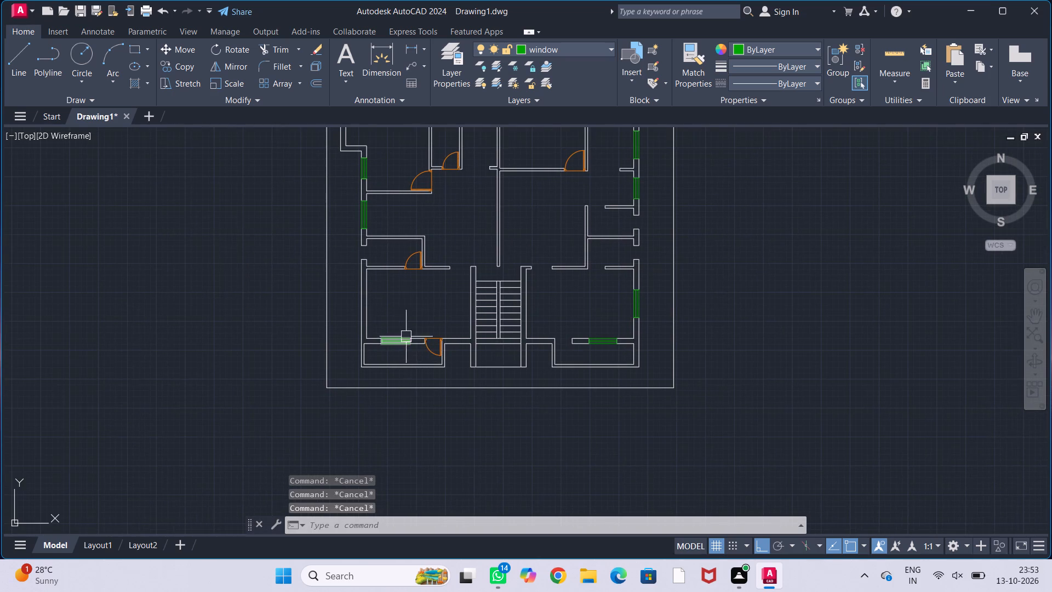
middle_click_drag(428, 318, 422, 340)
scroll(445, 306, "up", 1)
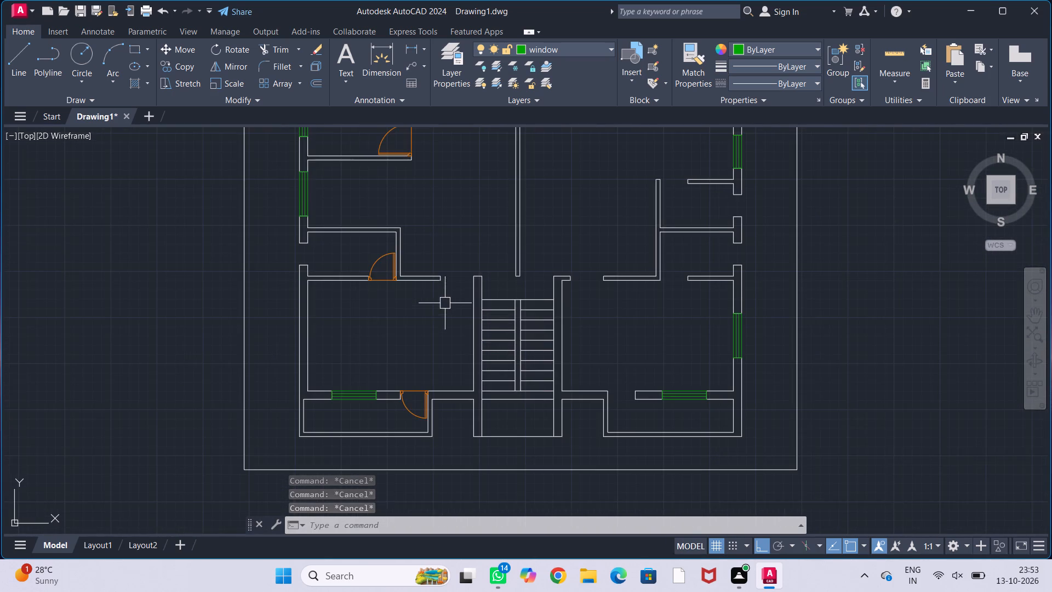
middle_click_drag(445, 303, 424, 365)
scroll(424, 367, "down", 1)
middle_click_drag(424, 367, 408, 363)
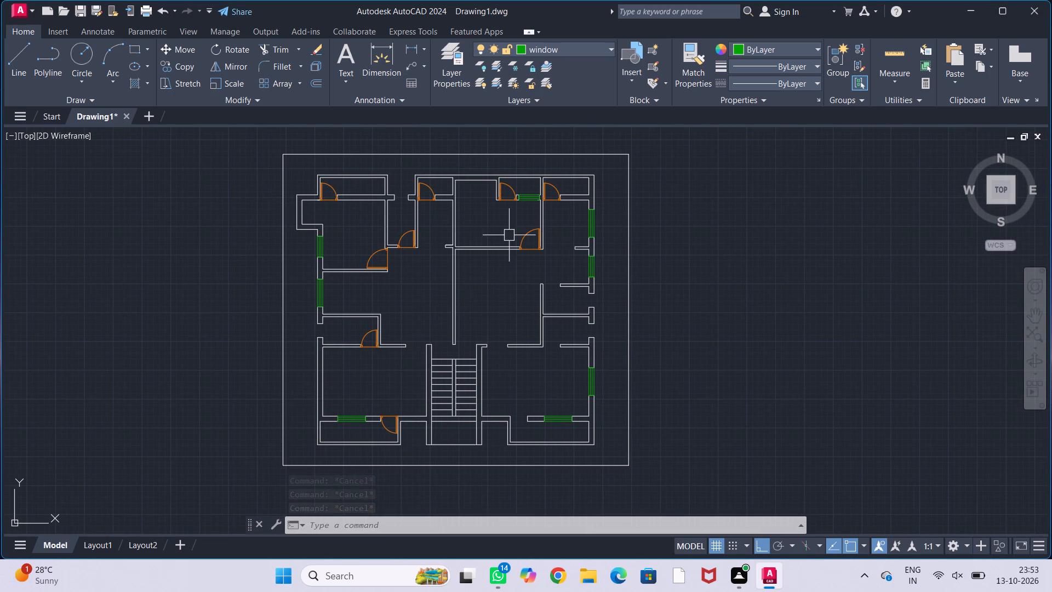
left_click(528, 246)
type("co")
key("Return")
left_click(530, 249)
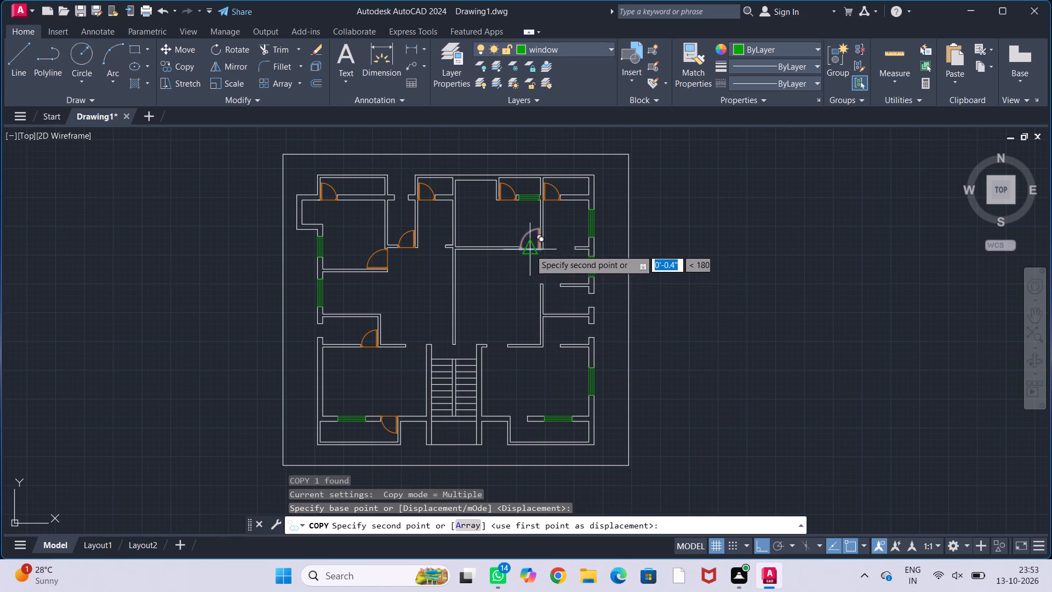
scroll(518, 381, "up", 2)
middle_click_drag(505, 371, 505, 370)
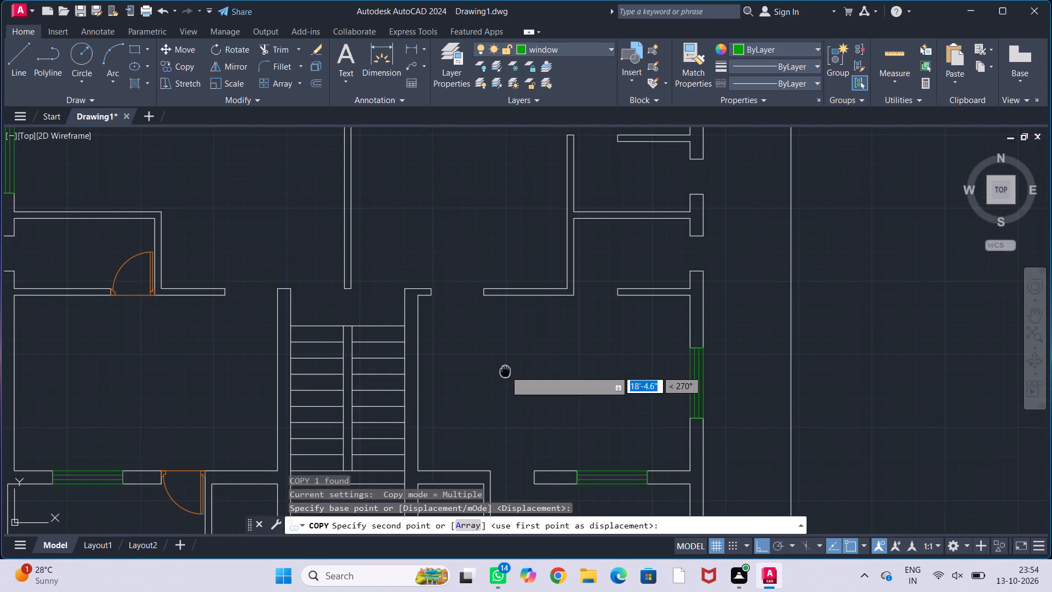
middle_click_drag(505, 370, 547, 369)
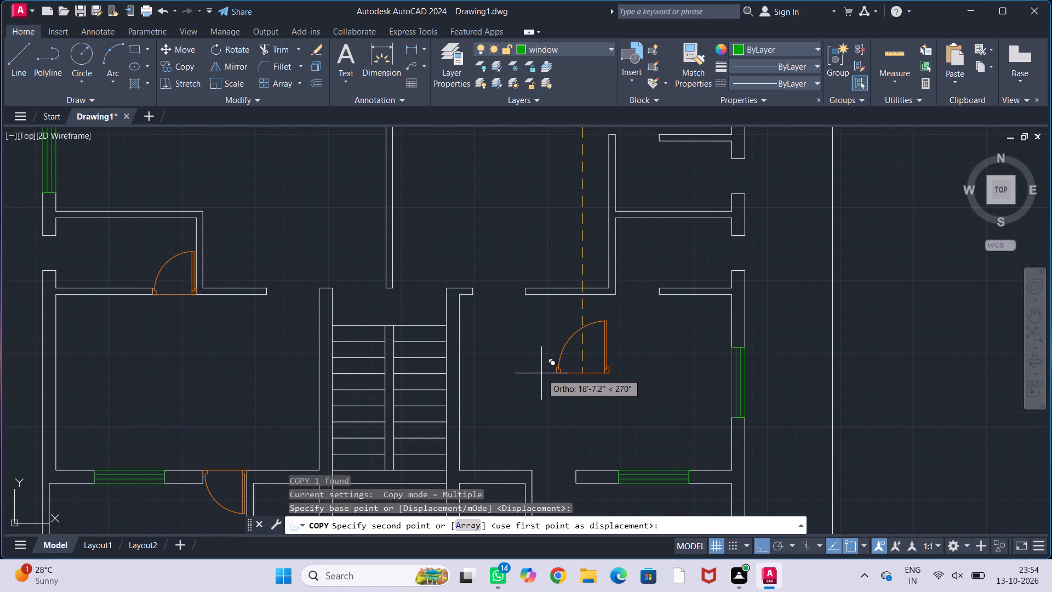
scroll(371, 291, "up", 1)
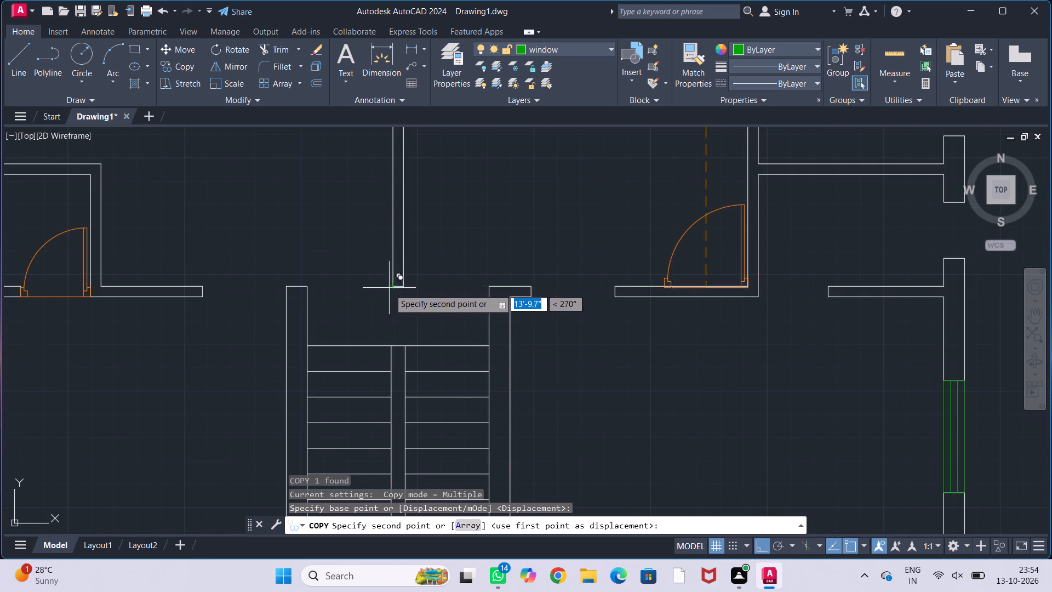
left_click(392, 290)
scroll(405, 310, "down", 1)
middle_click_drag(411, 309, 414, 309)
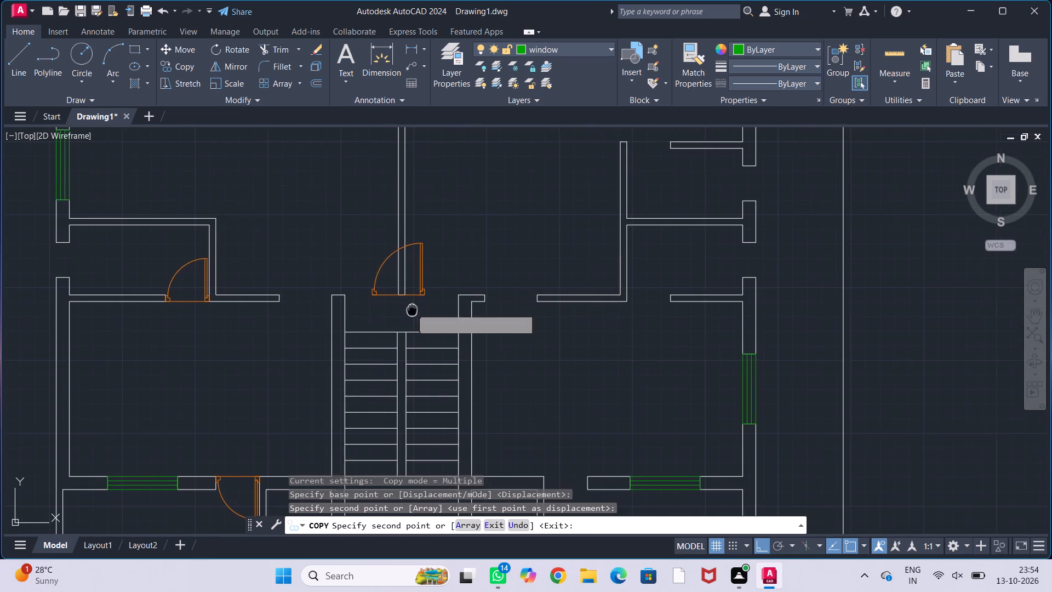
middle_click_drag(414, 309, 478, 311)
key("Escape")
key("Escape")
key("Escape")
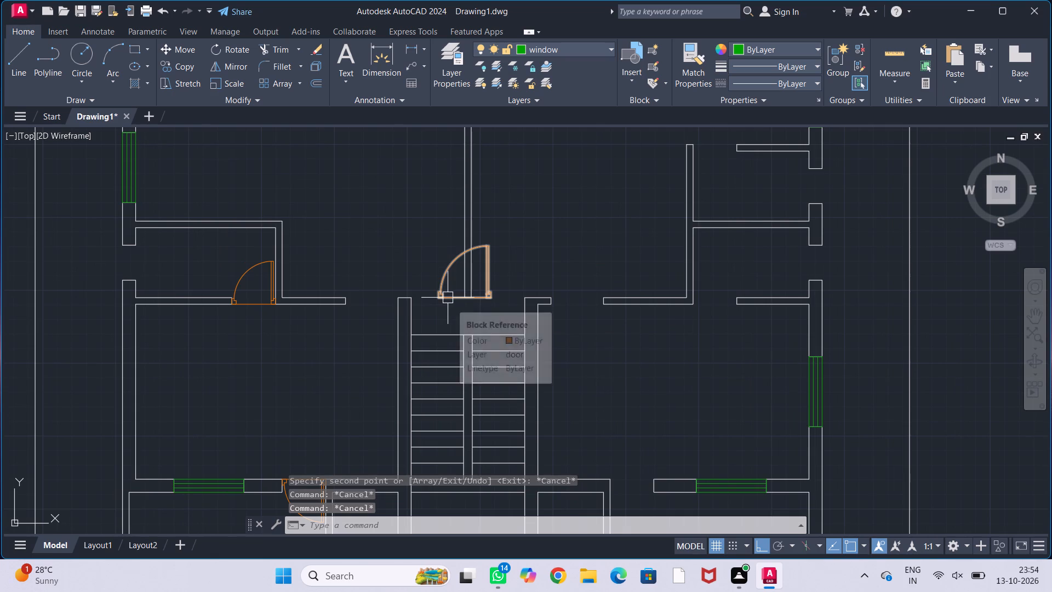
Move the door above the staircase by its lower frame corner against the near face of the central wall's lower end.
left_click(448, 298)
key("m")
key("Return")
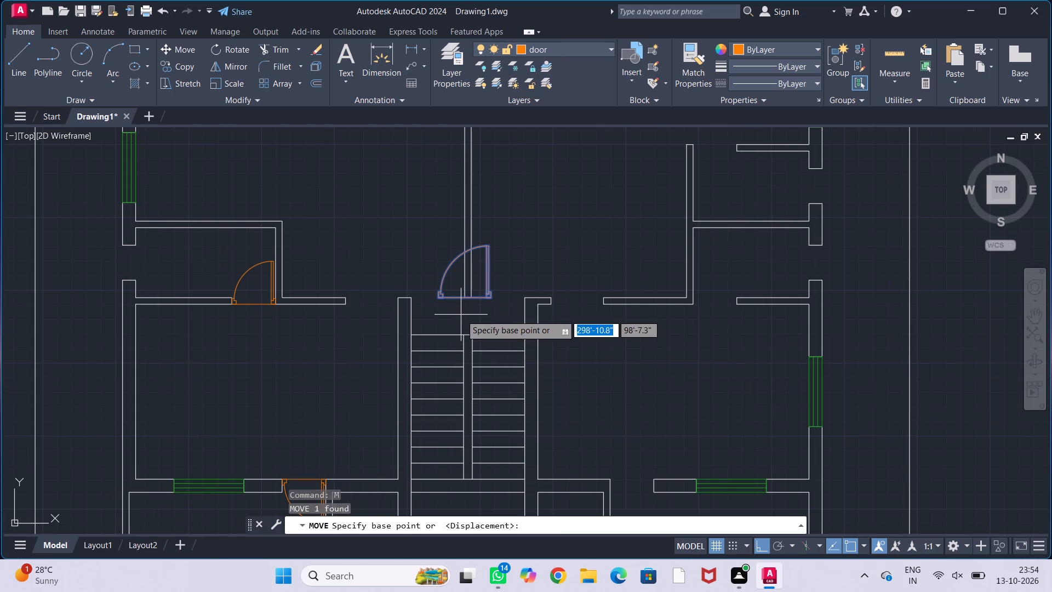
scroll(465, 306, "up", 2)
left_click(527, 284)
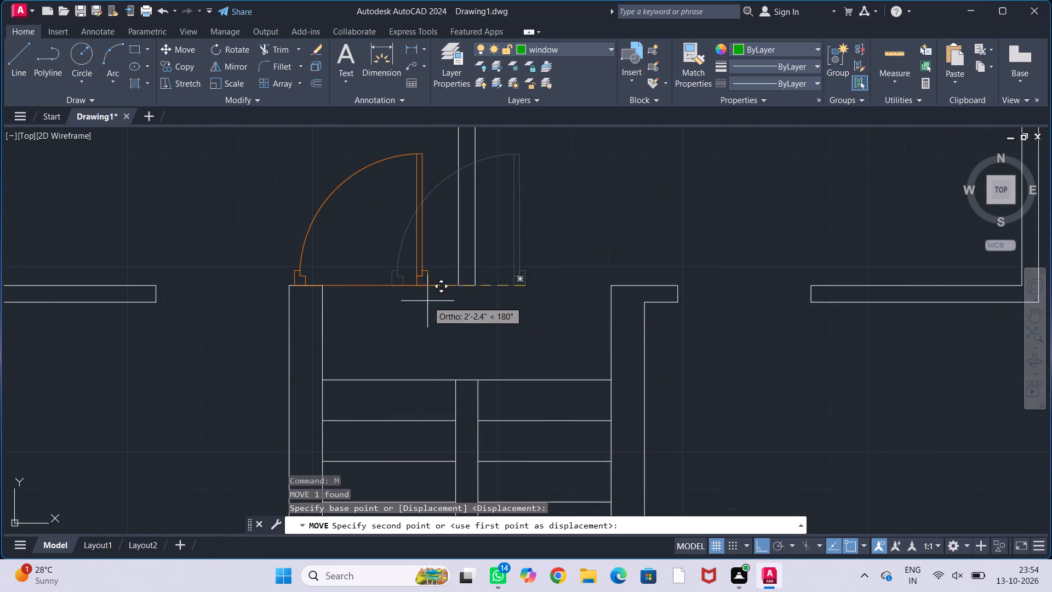
left_click(458, 283)
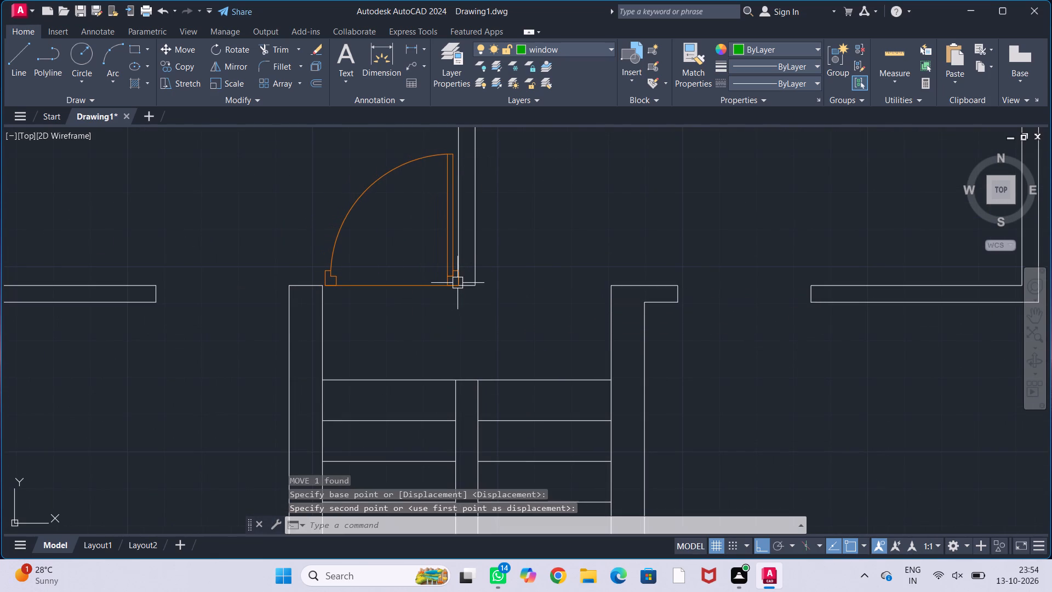
Mirror the door above the staircase about the central wall's vertical centre line, keeping the original.
scroll(473, 318, "down", 2)
middle_click_drag(473, 319, 479, 312)
middle_click(483, 309)
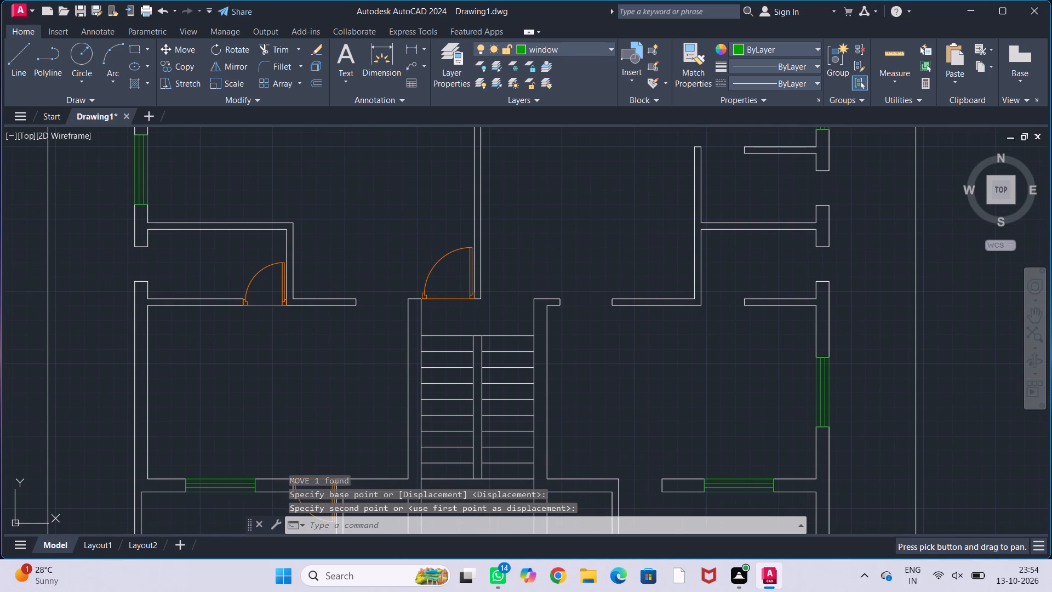
scroll(451, 308, "up", 1)
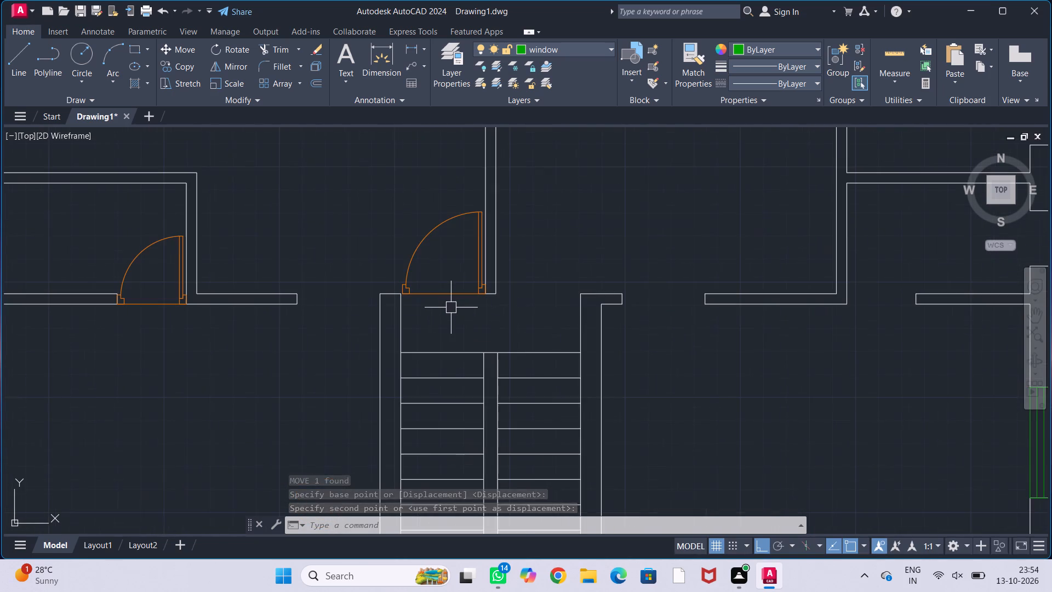
middle_click_drag(451, 310, 441, 323)
left_click(435, 309)
type("mi")
key("Return")
scroll(462, 324, "up", 2)
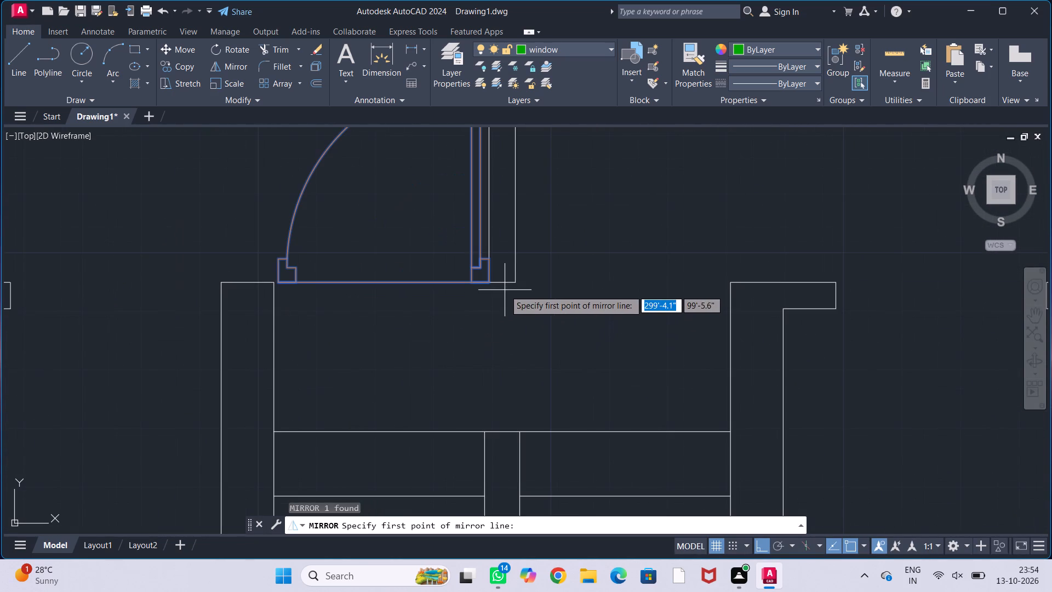
left_click(501, 284)
left_click(499, 354)
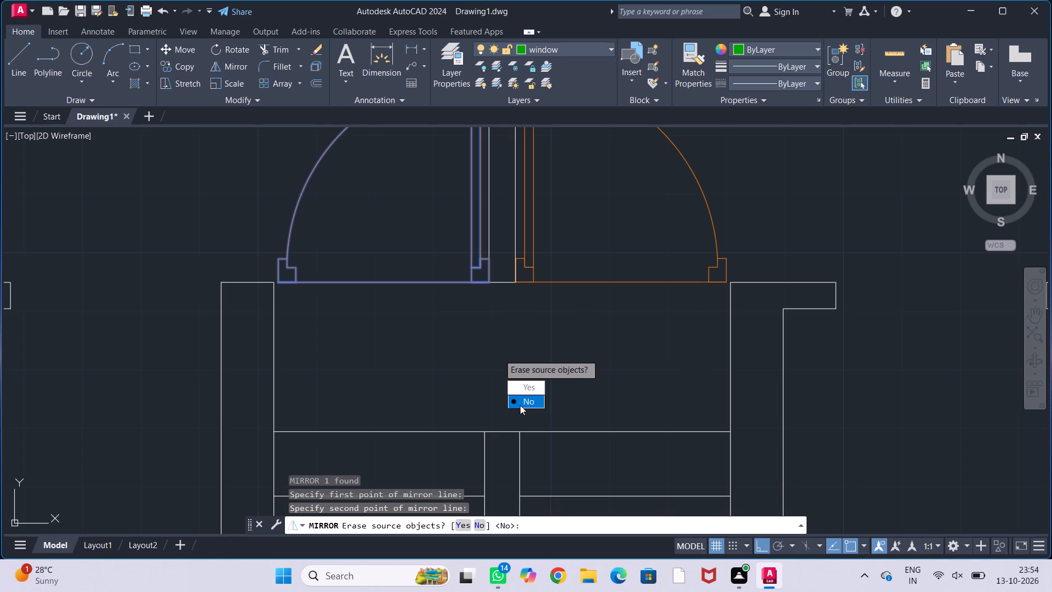
left_click_drag(523, 400, 499, 354)
Copy the western door above the staircase horizontally to the opening between the lower-left room's top wall and the stair wall.
scroll(473, 321, "down", 2)
middle_click_drag(471, 323, 478, 337)
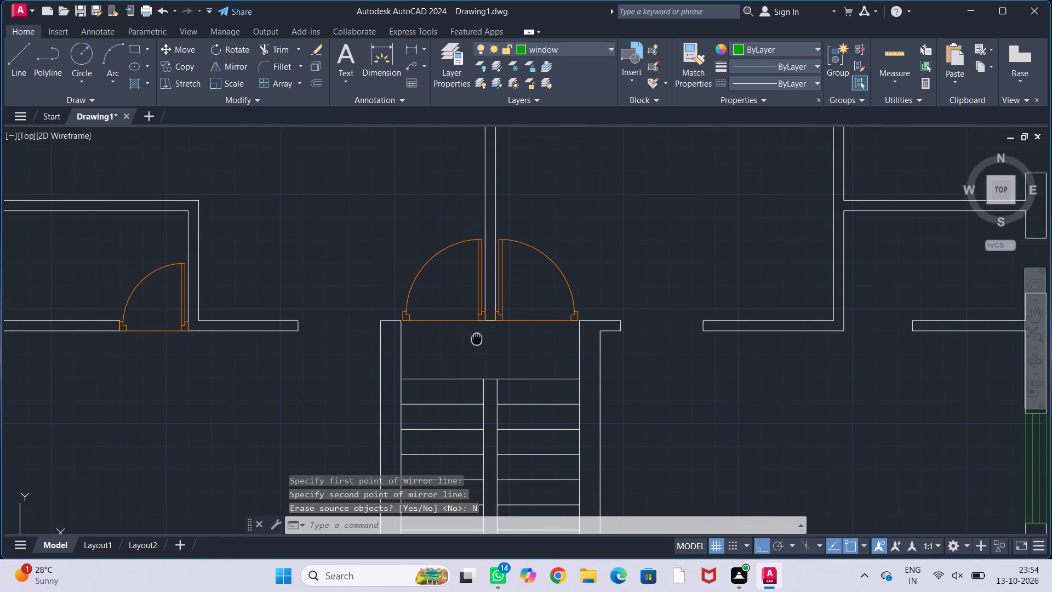
middle_click_drag(478, 337, 493, 328)
left_click(474, 310)
type("co")
key("Return")
left_click(453, 314)
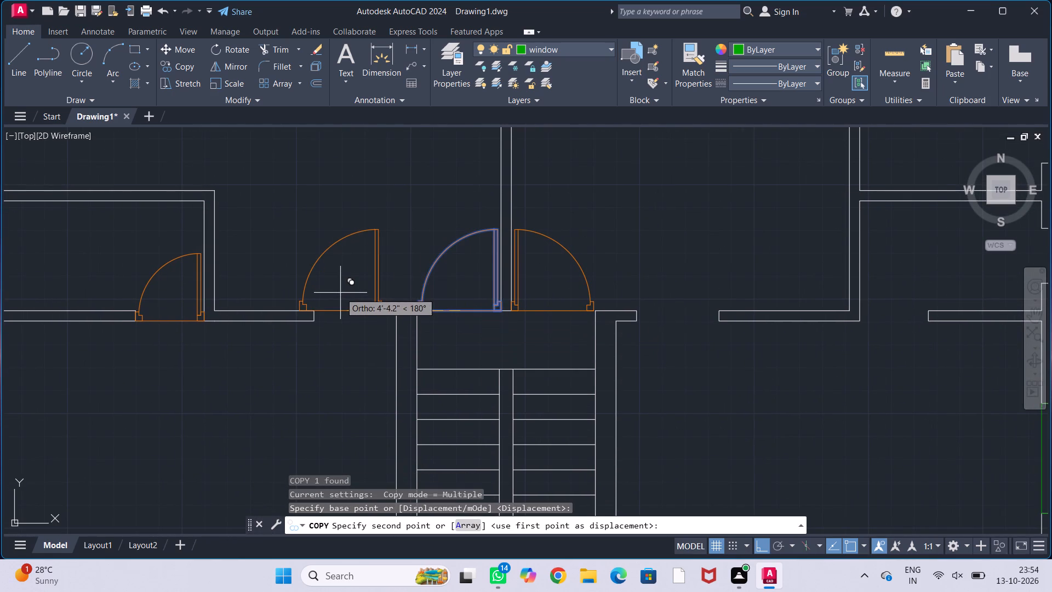
left_click(347, 294)
scroll(350, 323, "down", 1)
key("Escape")
key("Escape")
key("Escape")
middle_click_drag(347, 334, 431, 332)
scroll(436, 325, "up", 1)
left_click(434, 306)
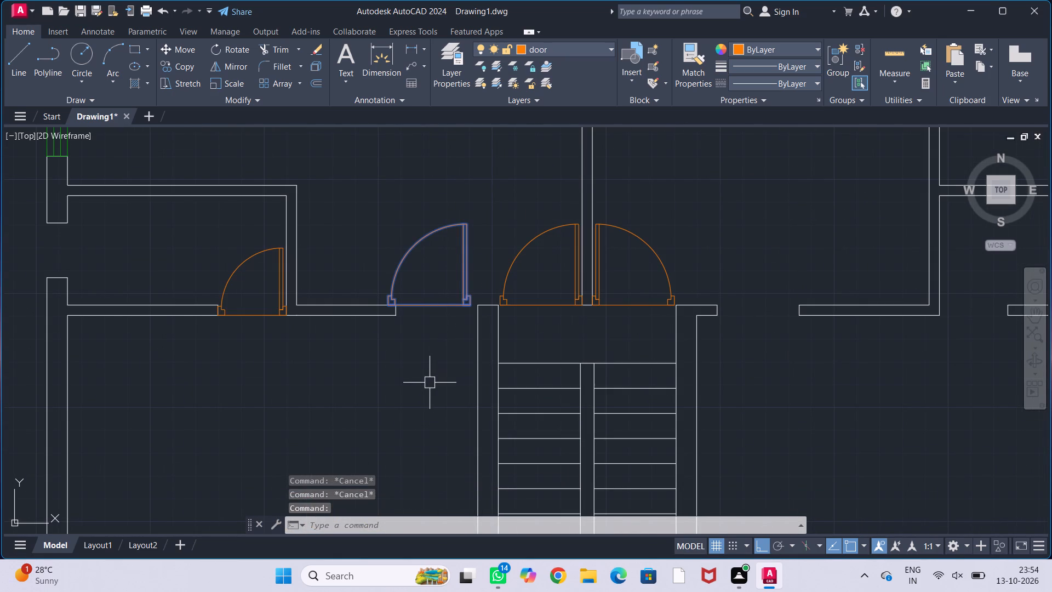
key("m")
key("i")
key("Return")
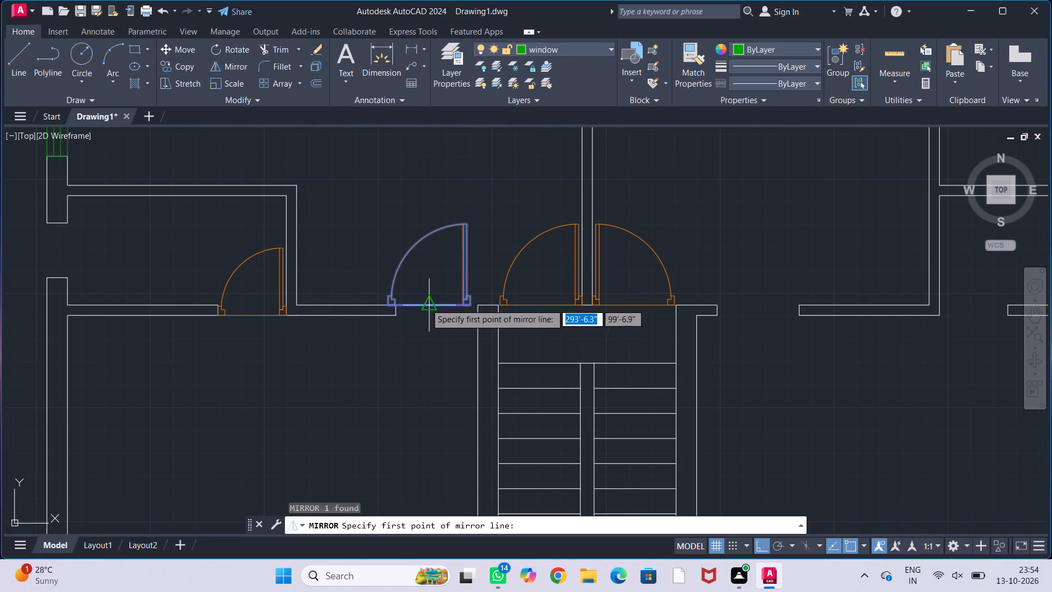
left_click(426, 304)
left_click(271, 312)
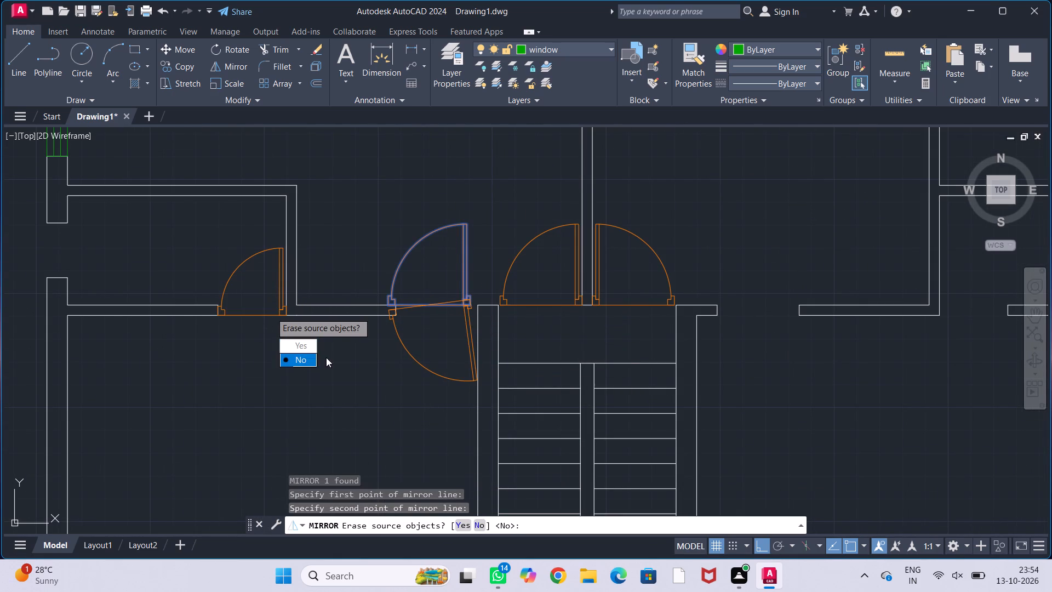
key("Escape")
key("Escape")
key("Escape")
Mirror the copied door about its horizontal base line so it swings into the lower-left room, erasing the original.
left_click(427, 306)
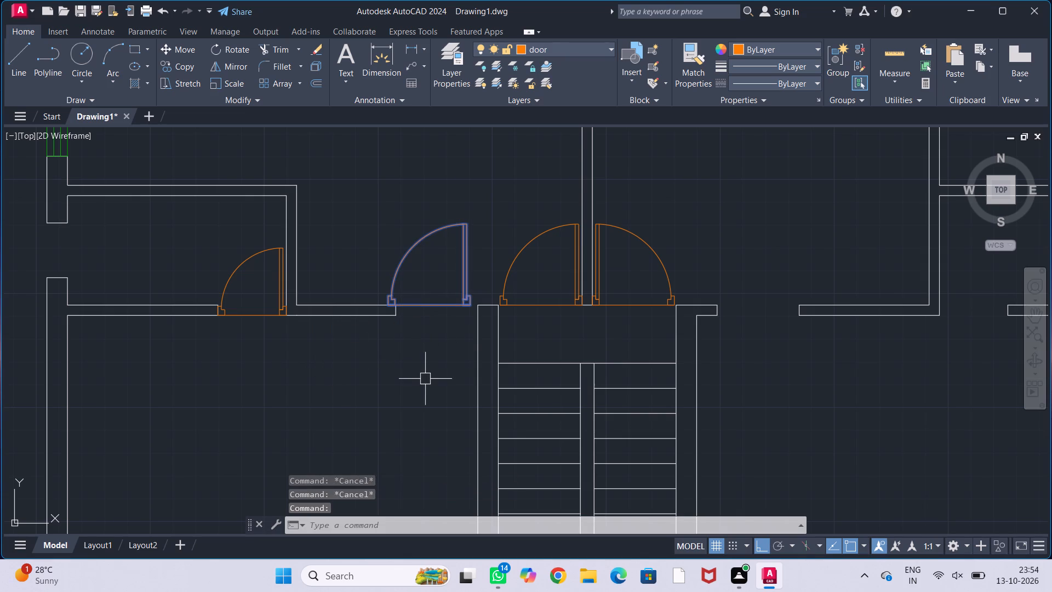
type("mi")
key("Return")
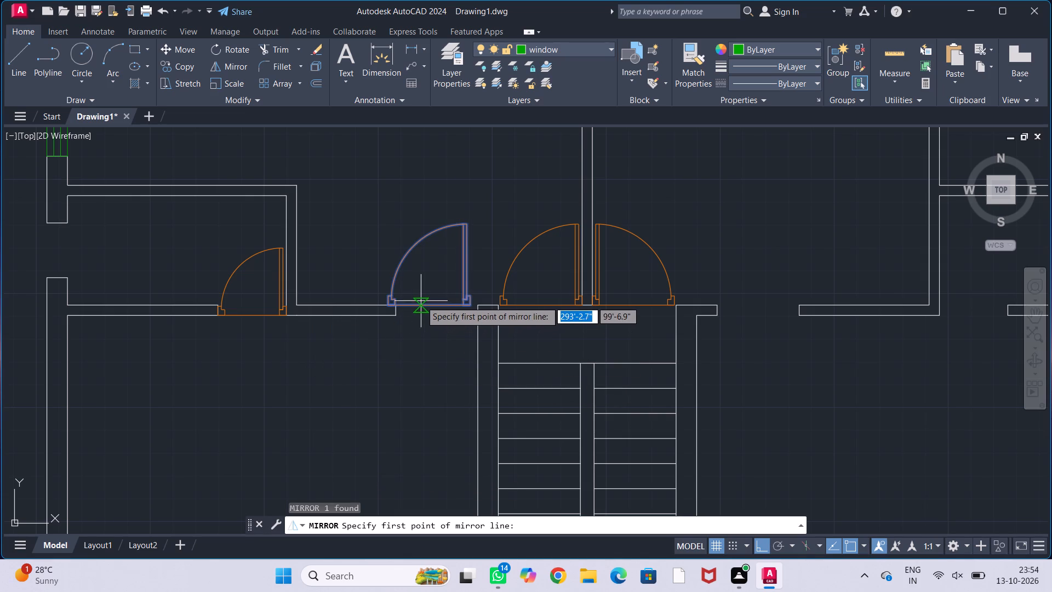
left_click(427, 306)
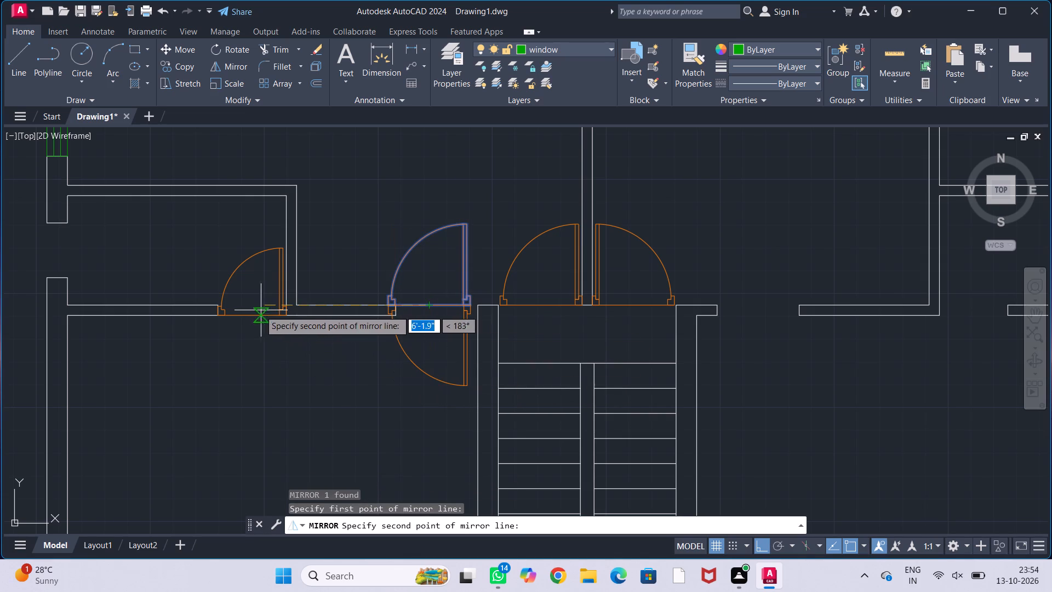
left_click(243, 308)
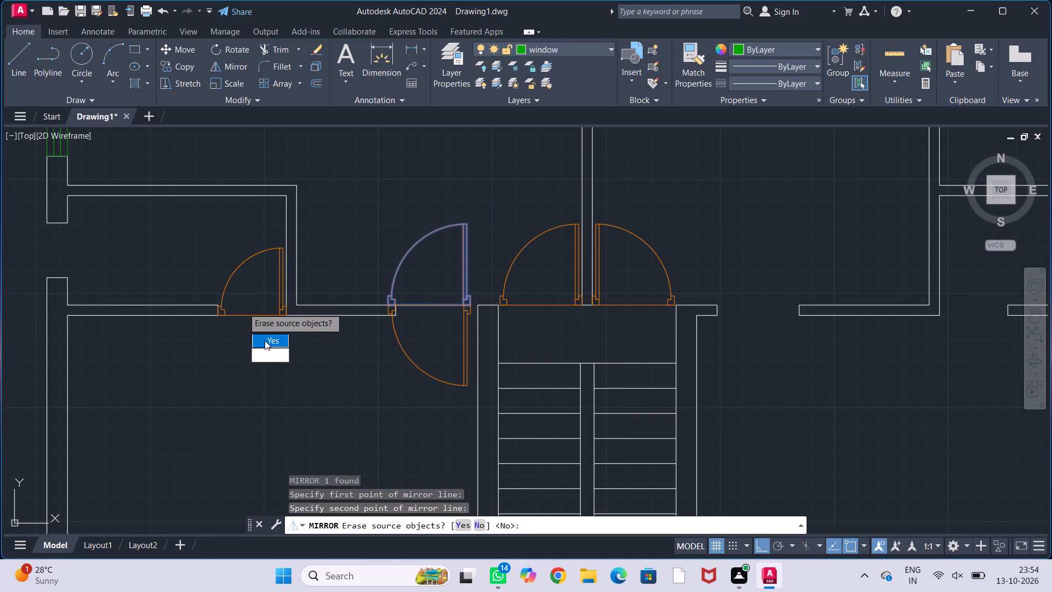
left_click_drag(266, 337, 243, 308)
Move the mirrored door by its upper frame corner against the corner of the staircase's west wall.
left_click(413, 367)
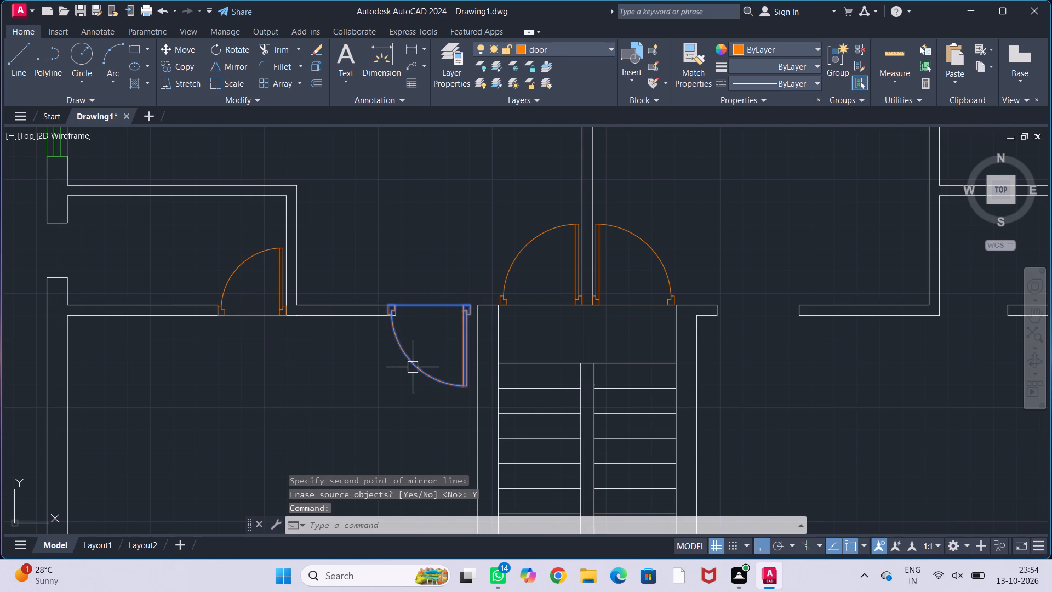
key("m")
key("Return")
scroll(461, 289, "up", 3)
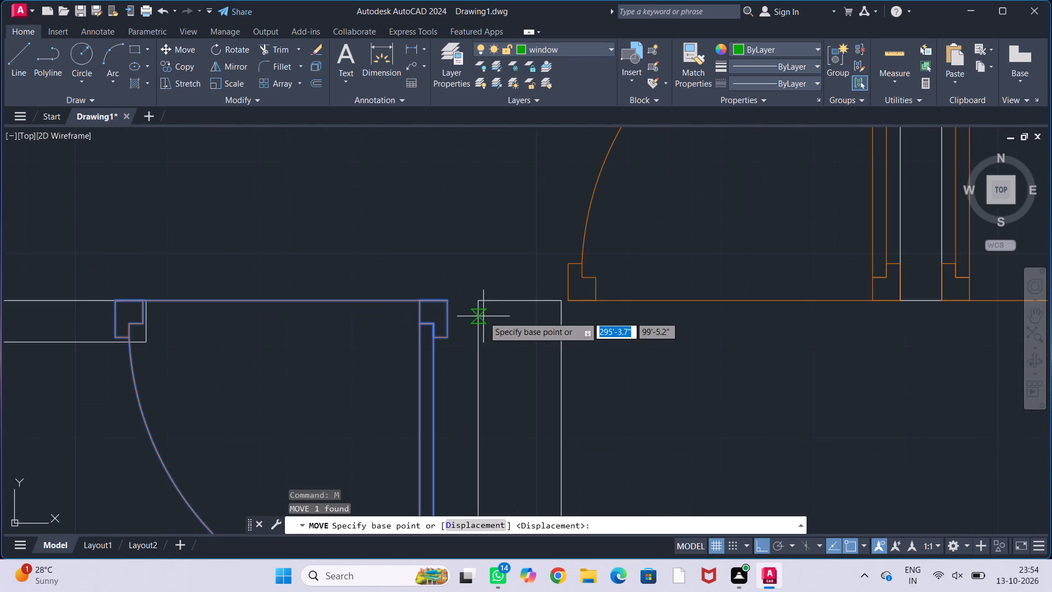
scroll(462, 315, "up", 1)
left_click(438, 293)
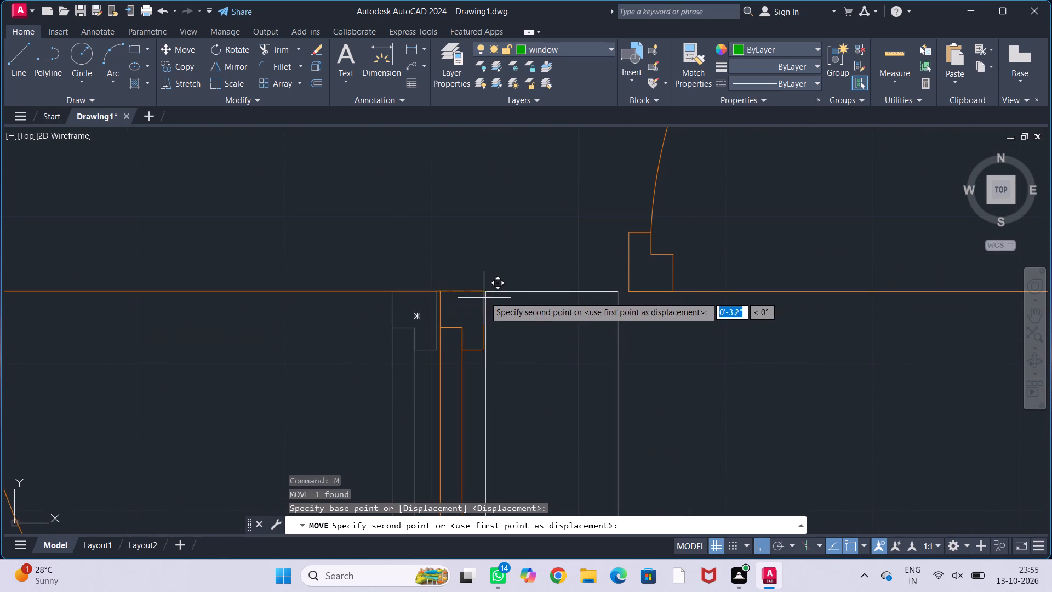
left_click(485, 294)
scroll(481, 328, "down", 4)
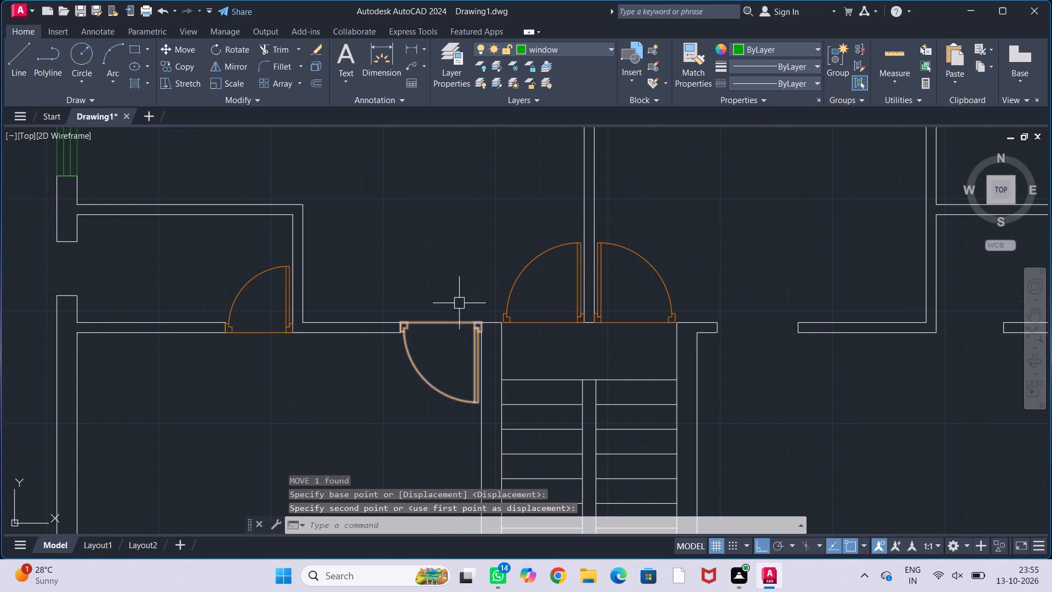
key("Escape")
key("Escape")
key("Escape")
key("Escape")
key("Escape")
Copy the lower-left room's door beside the staircase into the matching opening of the lower-right room's top wall.
scroll(452, 294, "down", 2)
middle_click_drag(453, 292, 419, 281)
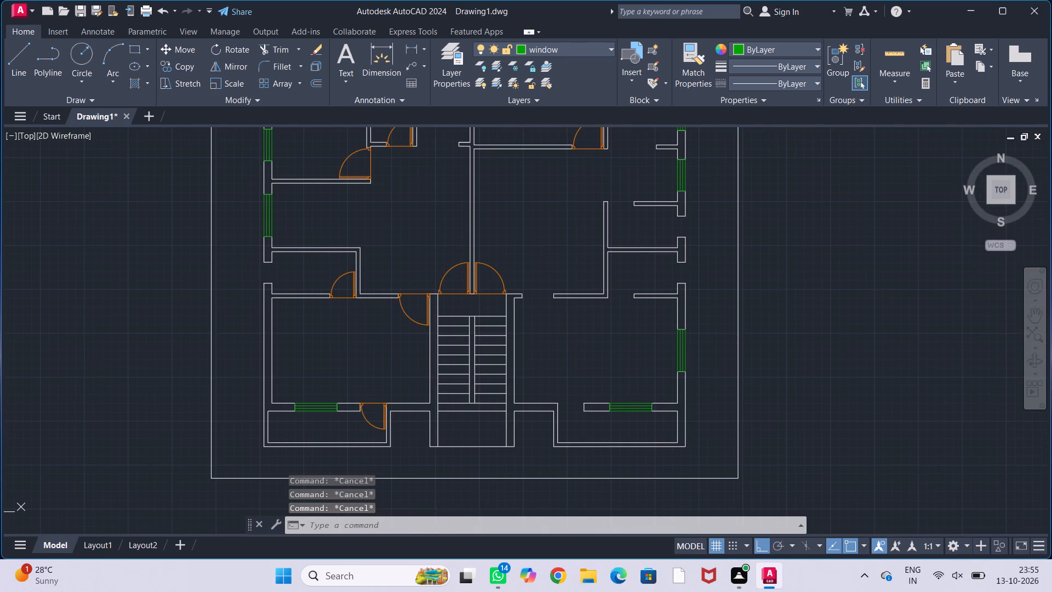
middle_click_drag(544, 335, 524, 321)
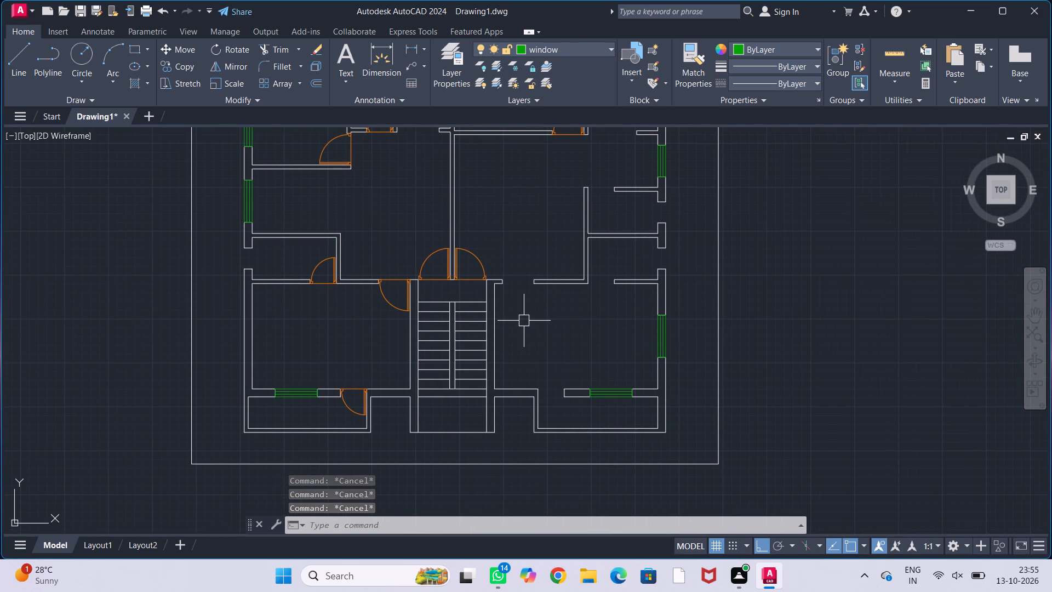
scroll(424, 309, "up", 2)
left_click(373, 312)
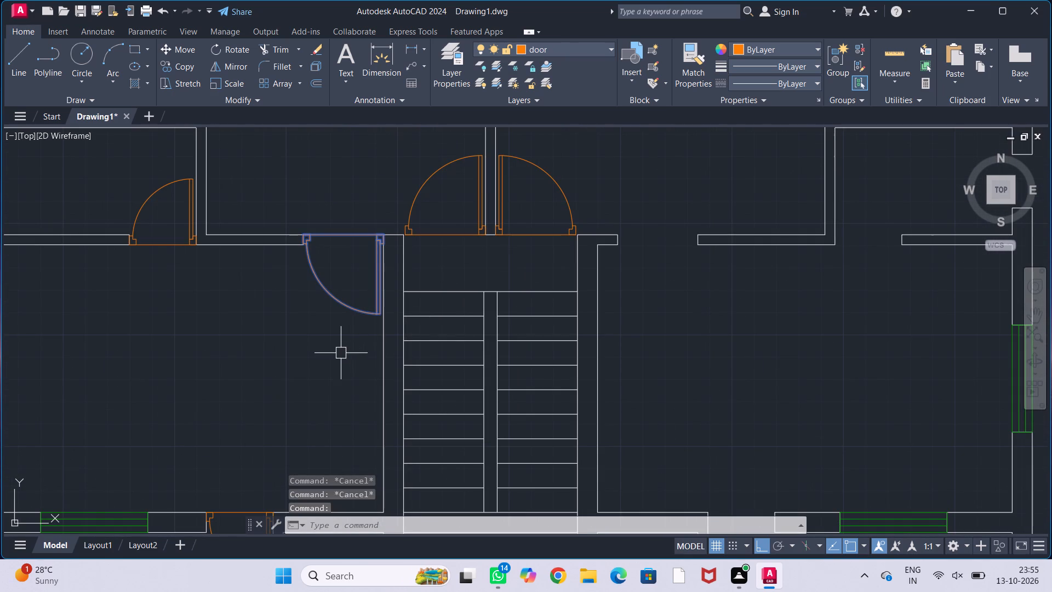
type("co")
key("Return")
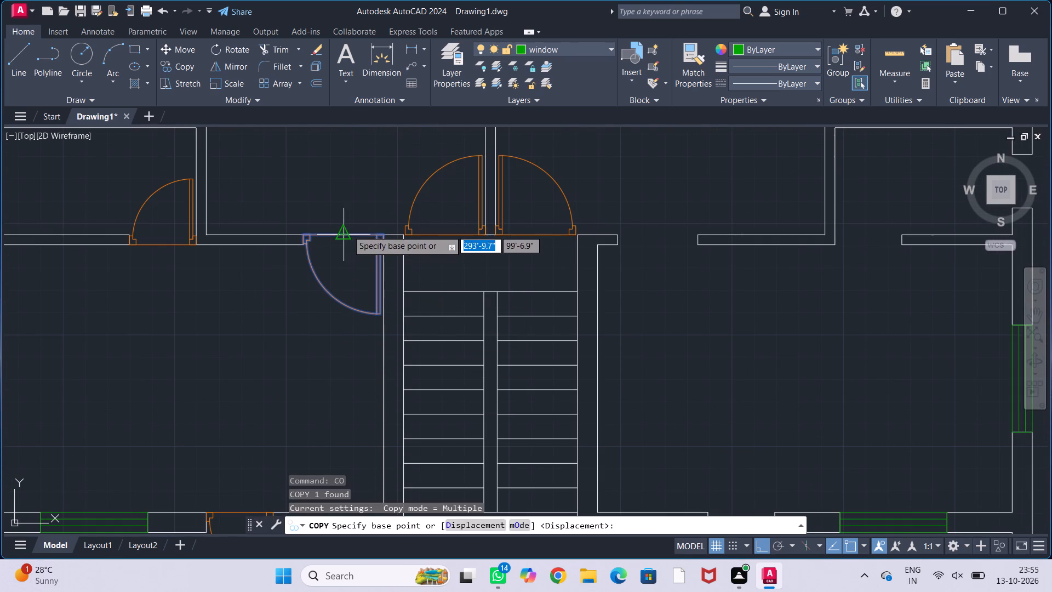
left_click(347, 230)
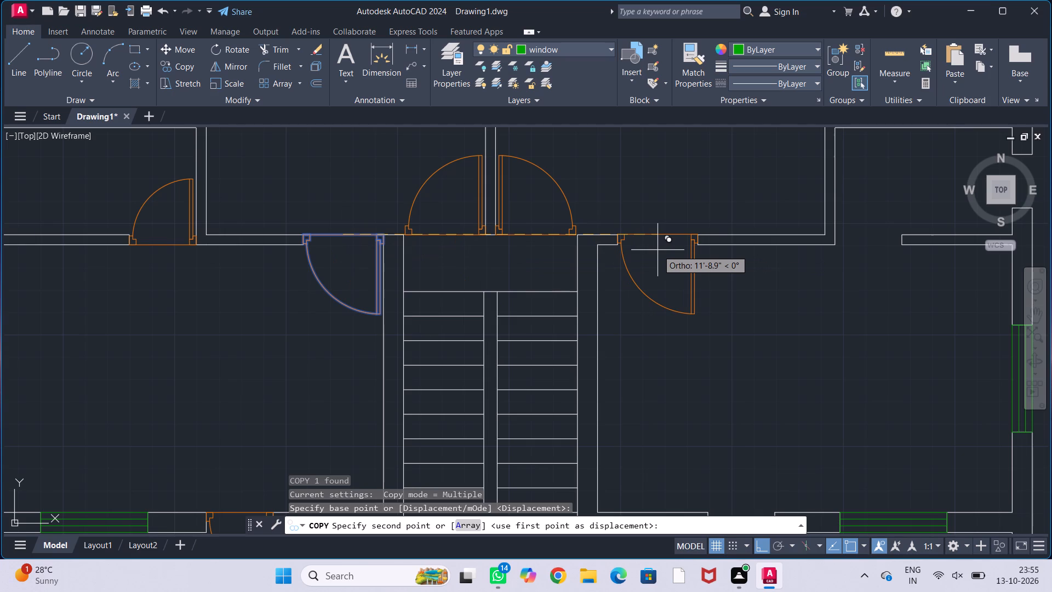
left_click(658, 250)
key("Escape")
key("Escape")
Mirror the lower-right room's new door about the vertical line through its midpoint, erasing the original.
middle_click_drag(658, 305, 523, 310)
scroll(519, 302, "up", 1)
middle_click_drag(524, 294, 512, 306)
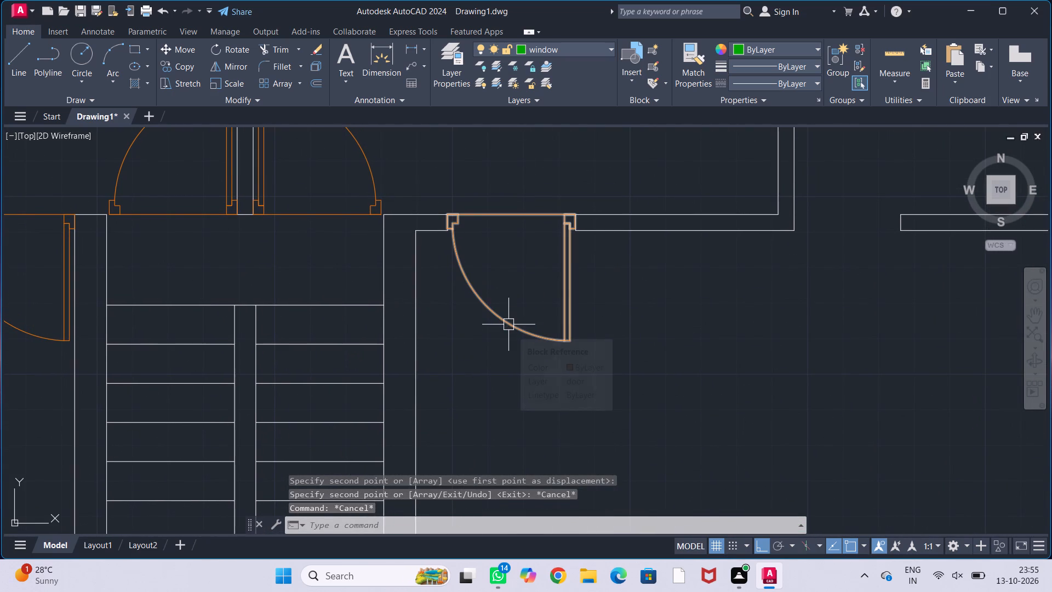
left_click(508, 325)
type("mi")
key("Return")
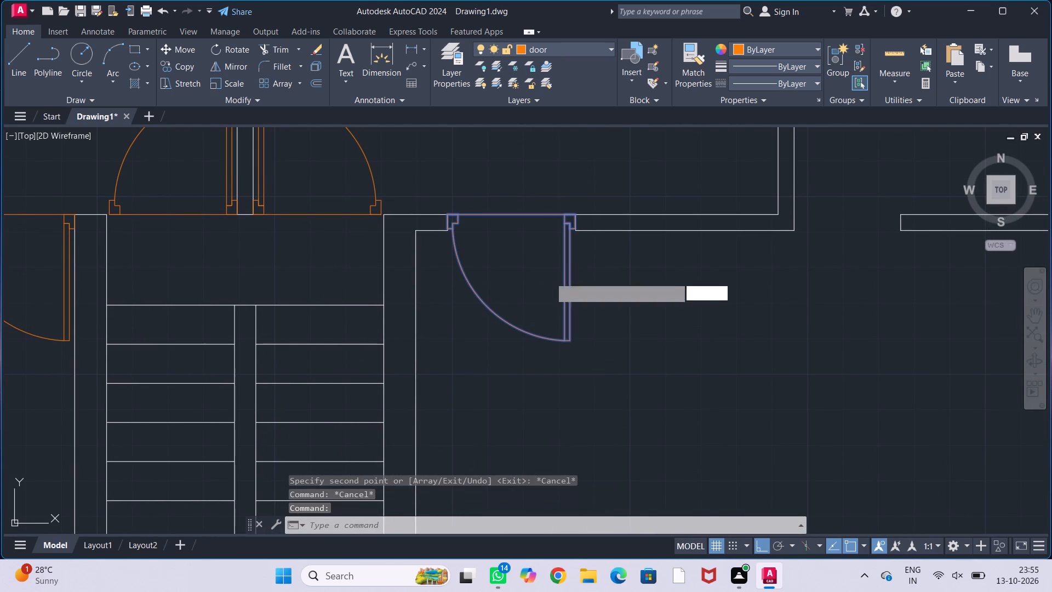
left_click(515, 216)
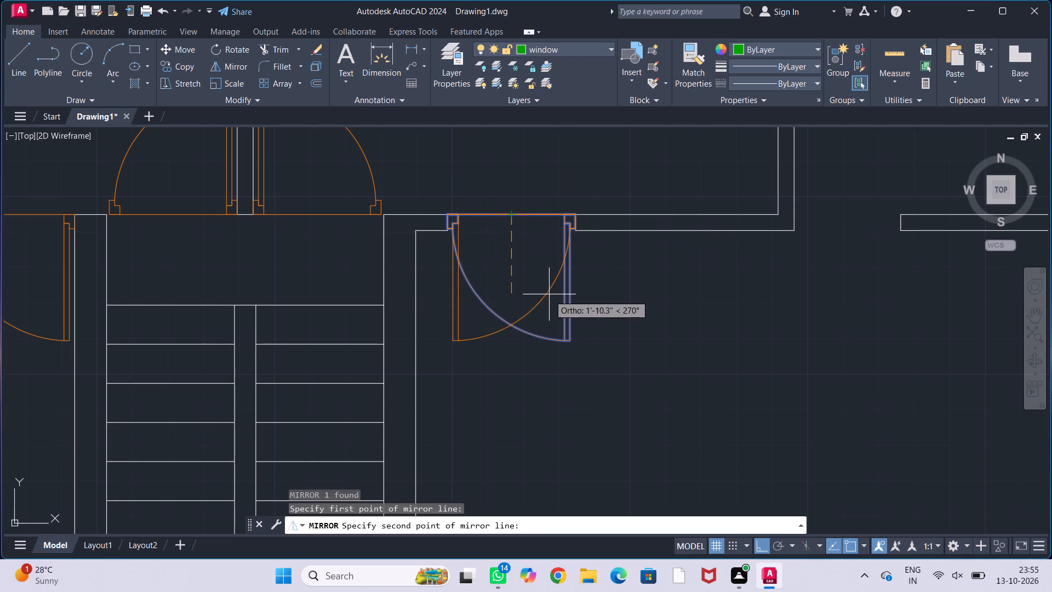
left_click(552, 308)
left_click_drag(577, 338, 552, 308)
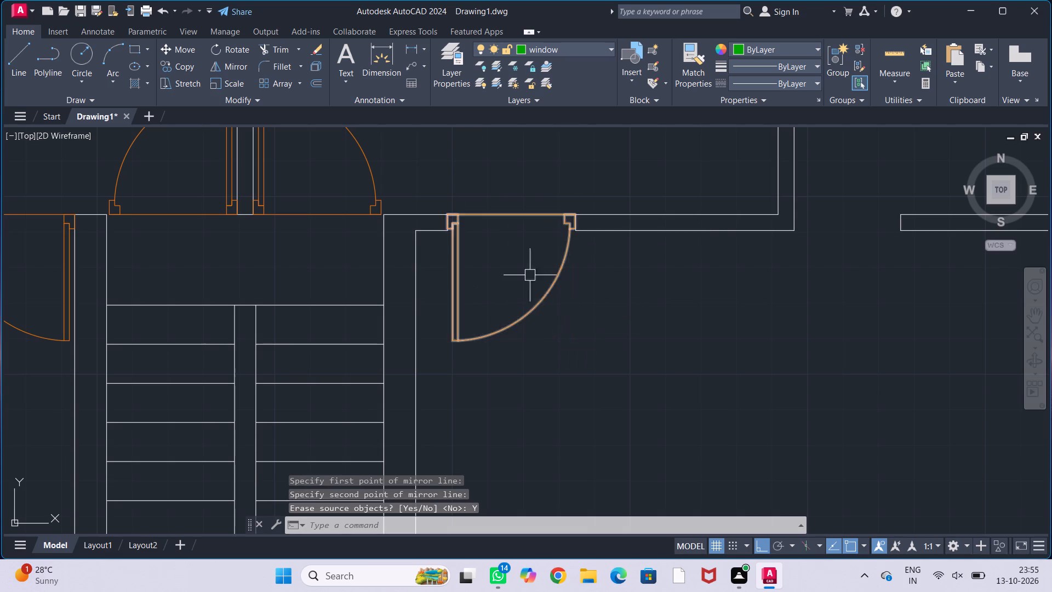
Copy the small door in the lower-left room's top wall into the narrow opening at the east end of the lower-right room's top wall.
scroll(551, 305, "up", 1)
scroll(551, 305, "down", 3)
middle_click_drag(634, 348, 631, 348)
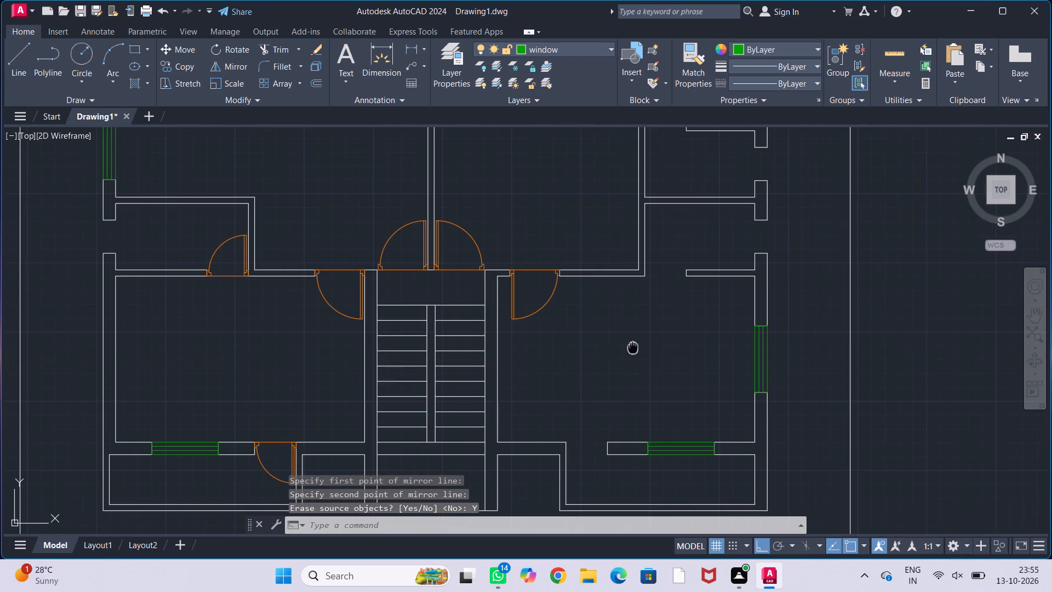
middle_click_drag(631, 348, 582, 348)
middle_click_drag(699, 329, 627, 341)
scroll(589, 306, "up", 1)
middle_click_drag(551, 323, 555, 371)
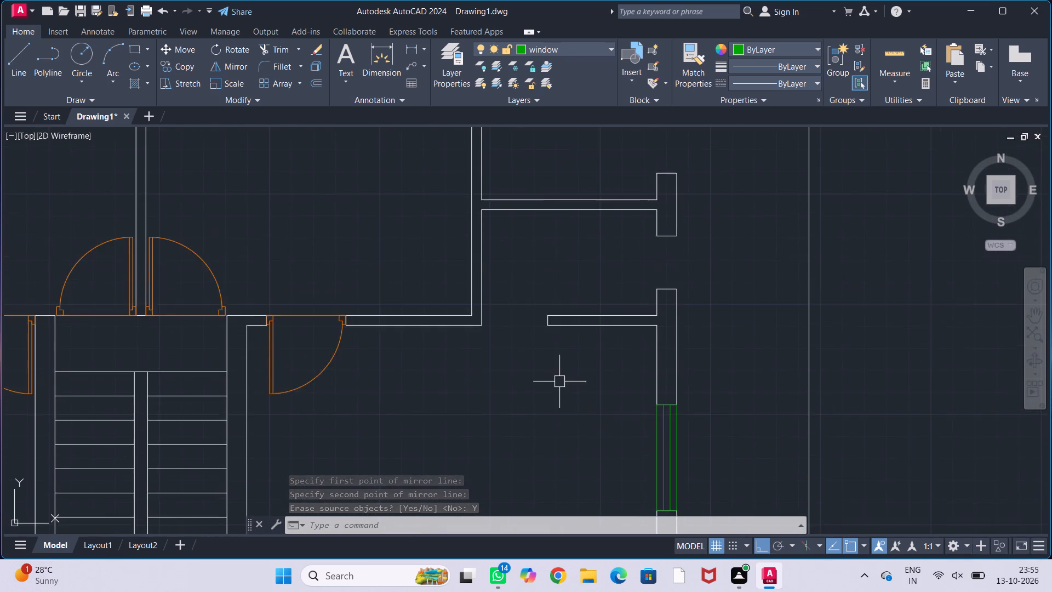
scroll(562, 378, "down", 1)
middle_click_drag(559, 383, 549, 402)
scroll(518, 399, "down", 1)
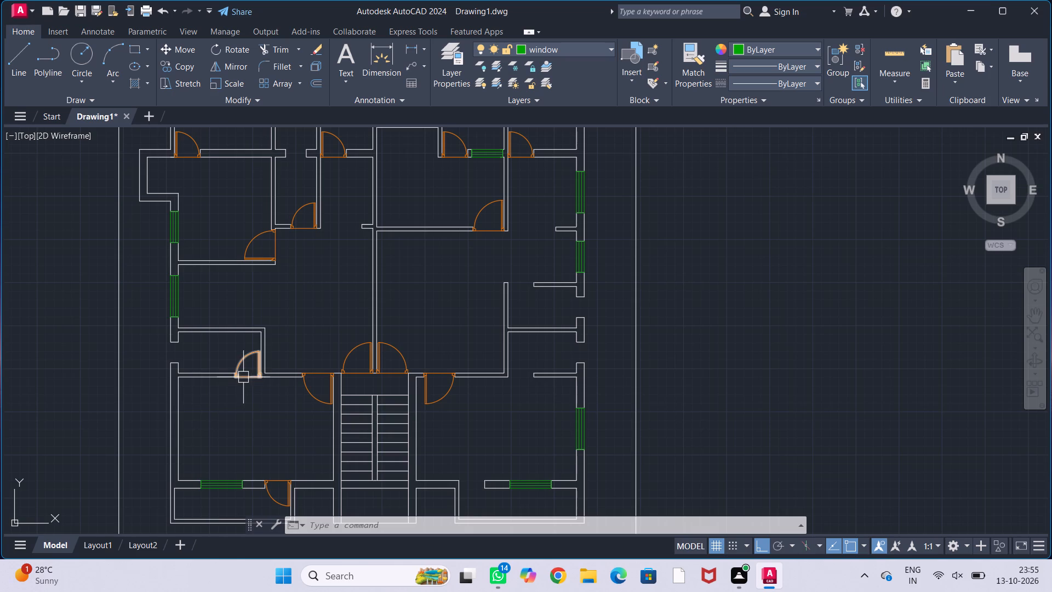
left_click(245, 375)
type("co")
key("Return")
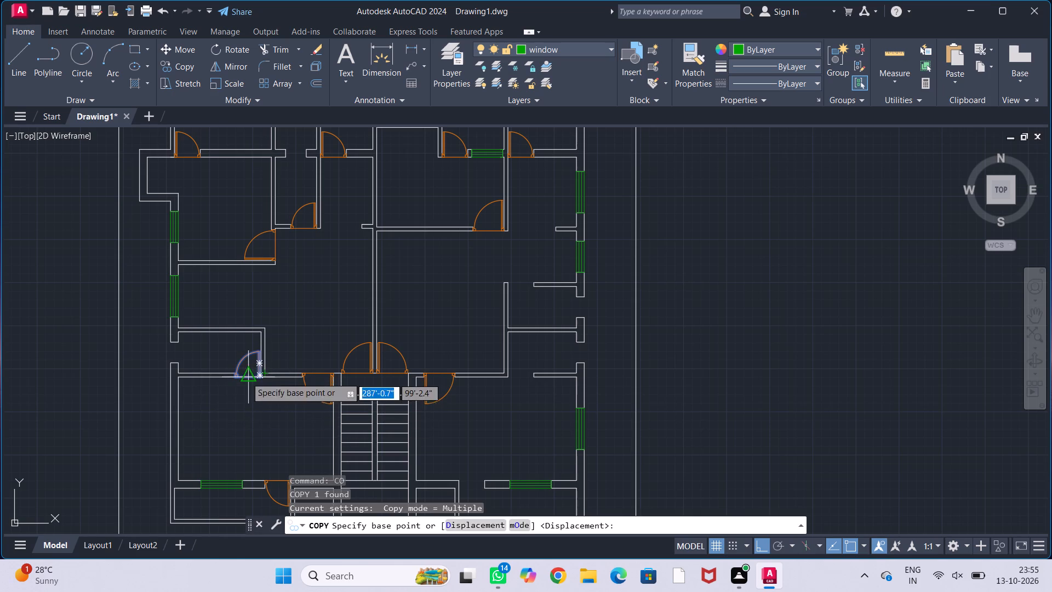
left_click(246, 376)
scroll(525, 394, "up", 2)
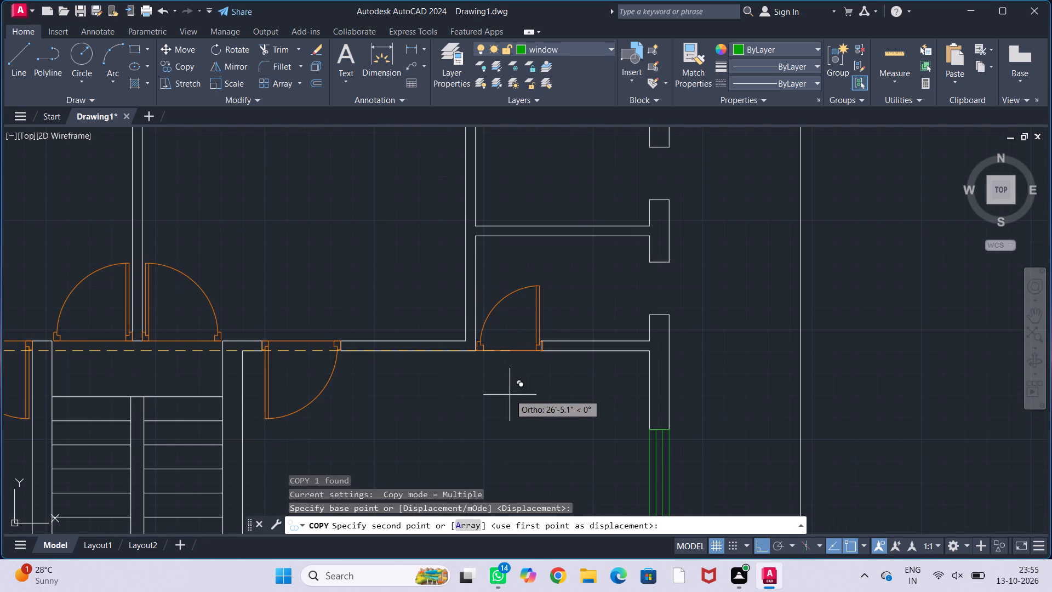
left_click(509, 396)
key("Escape")
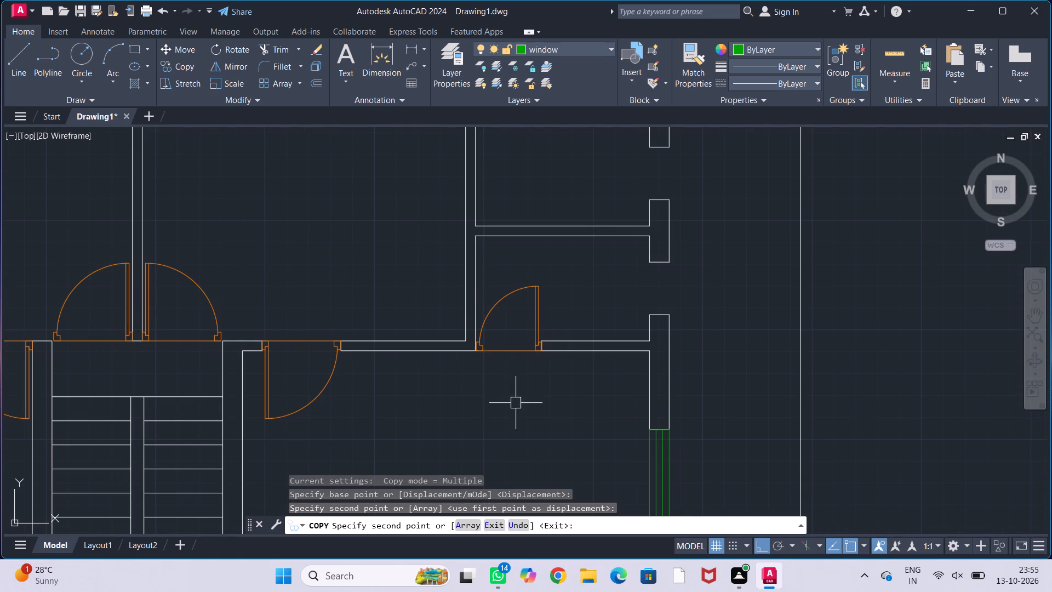
Move the lower-right room's top-wall door by its upper west frame corner onto the adjoining wall corner of its opening.
key("Escape")
key("Escape")
scroll(321, 354, "up", 2)
scroll(386, 328, "up", 3)
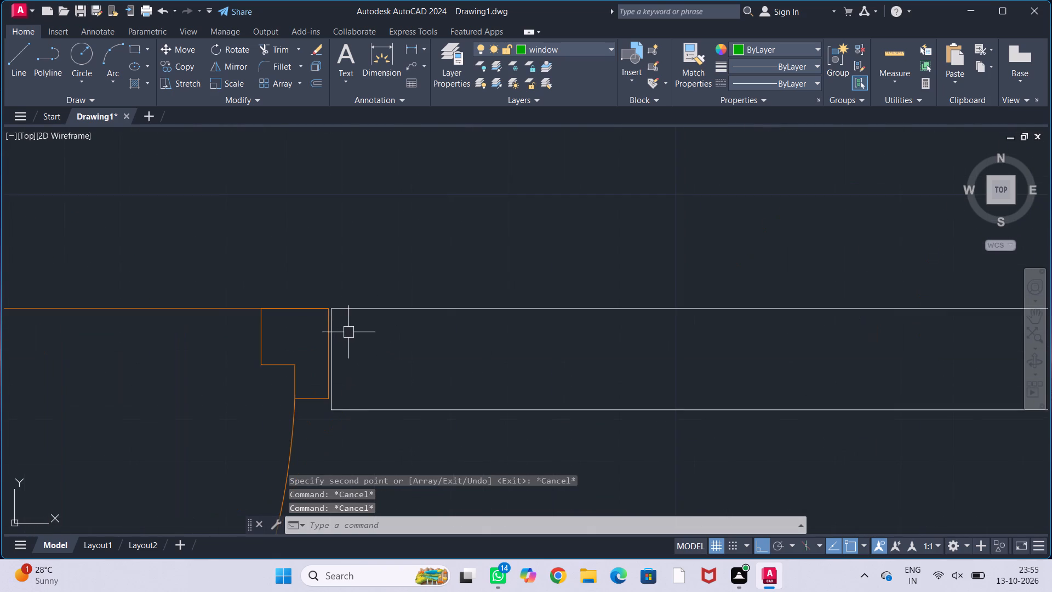
scroll(350, 333, "down", 2)
middle_click_drag(457, 352, 721, 350)
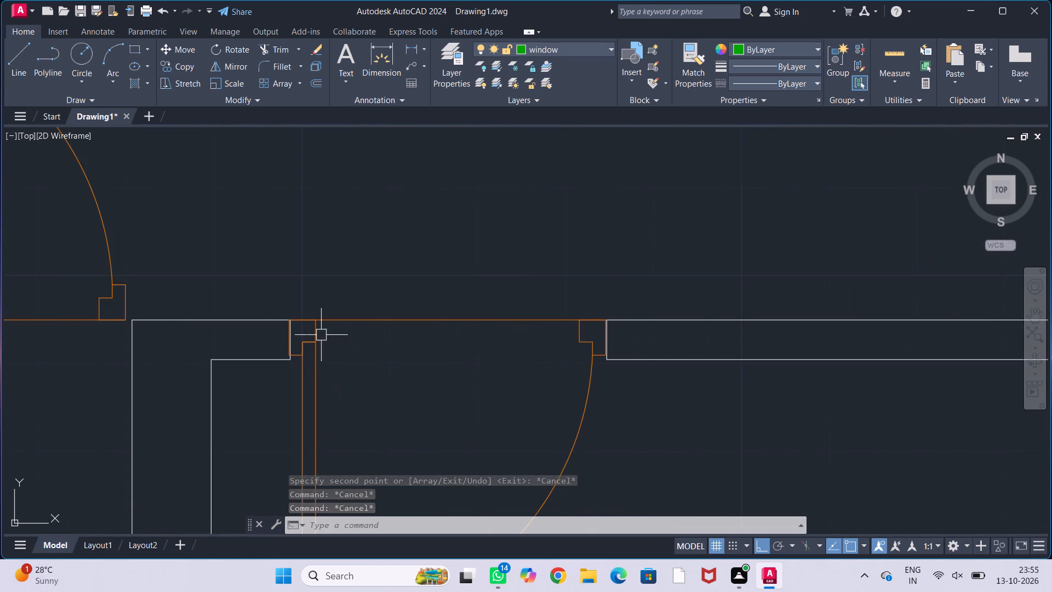
scroll(277, 334, "up", 4)
middle_click_drag(364, 311, 302, 369)
left_click(353, 311)
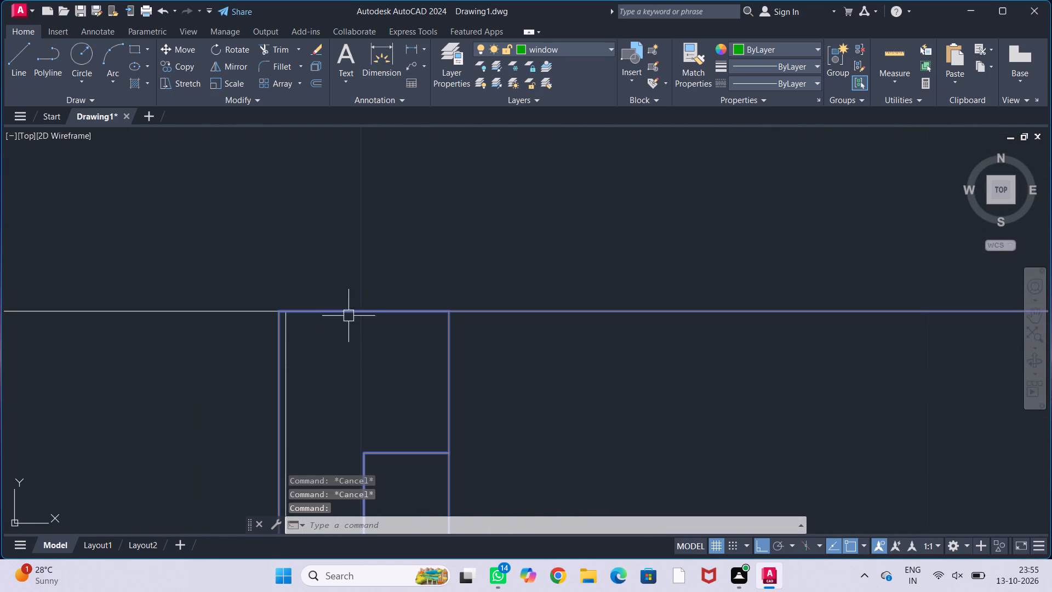
key("m")
key("Return")
scroll(269, 308, "up", 3)
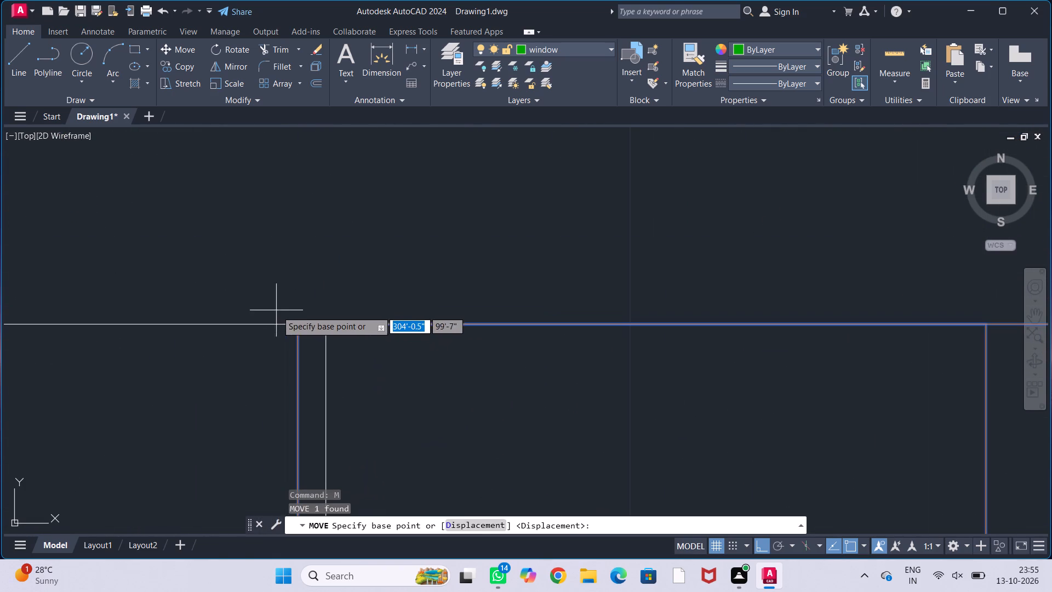
left_click(296, 327)
left_click(328, 325)
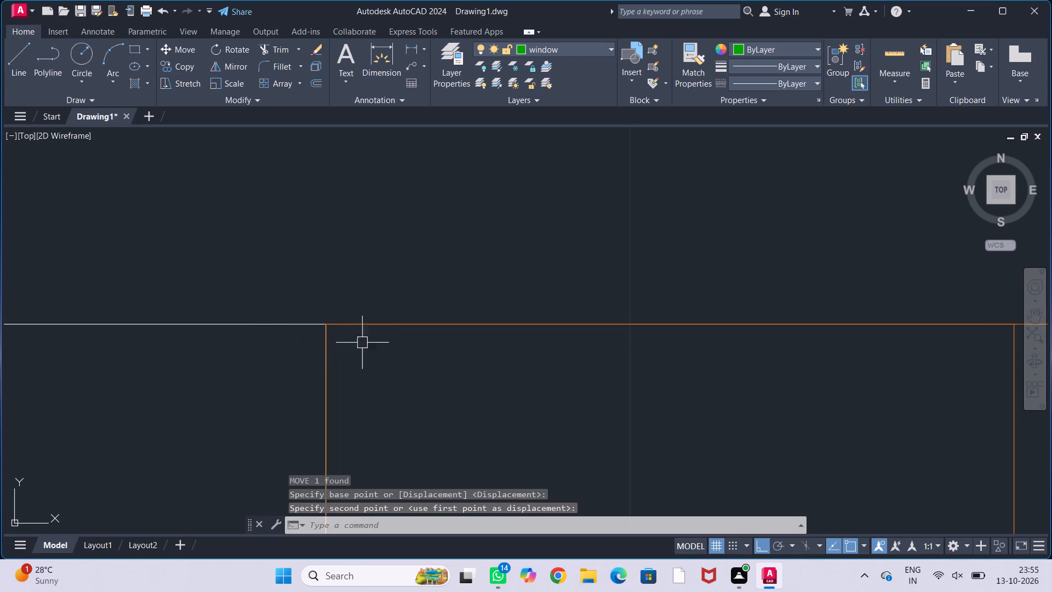
key("Escape")
scroll(393, 355, "down", 1)
key("Escape")
key("Escape")
key("Escape")
Mirror the small door in the narrow east opening about the vertical line through its midpoint, erasing the original.
scroll(393, 355, "down", 5)
middle_click_drag(437, 378, 312, 331)
scroll(306, 328, "down", 2)
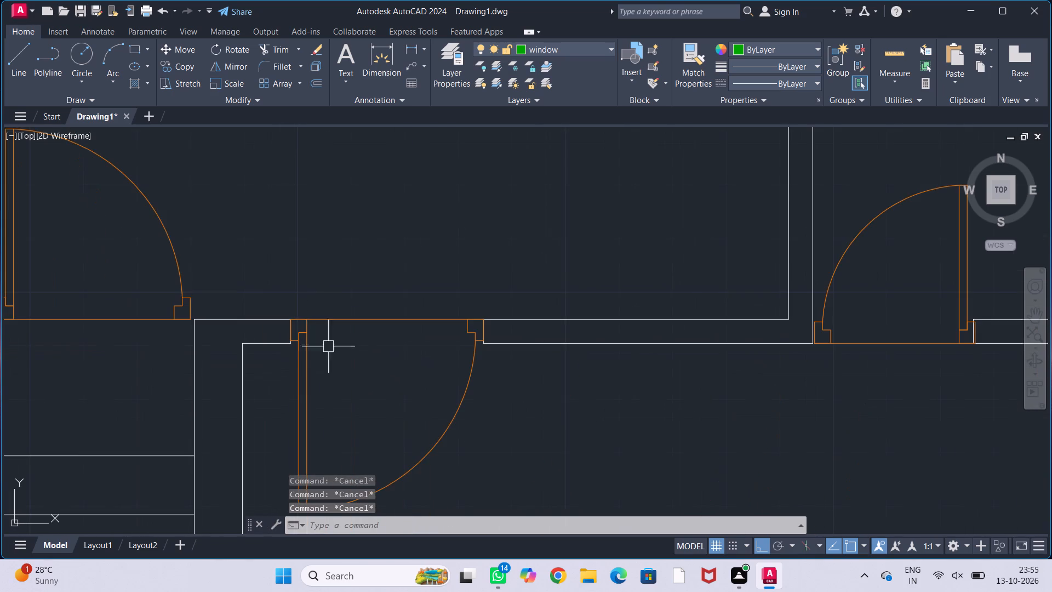
middle_click_drag(586, 405, 387, 371)
middle_click_drag(696, 344, 517, 382)
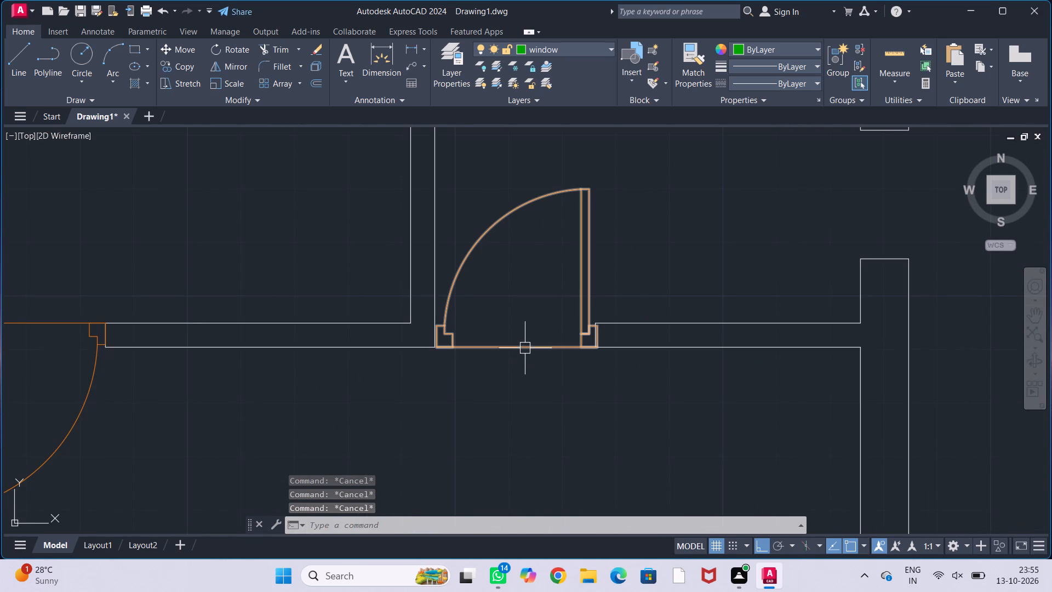
left_click(526, 345)
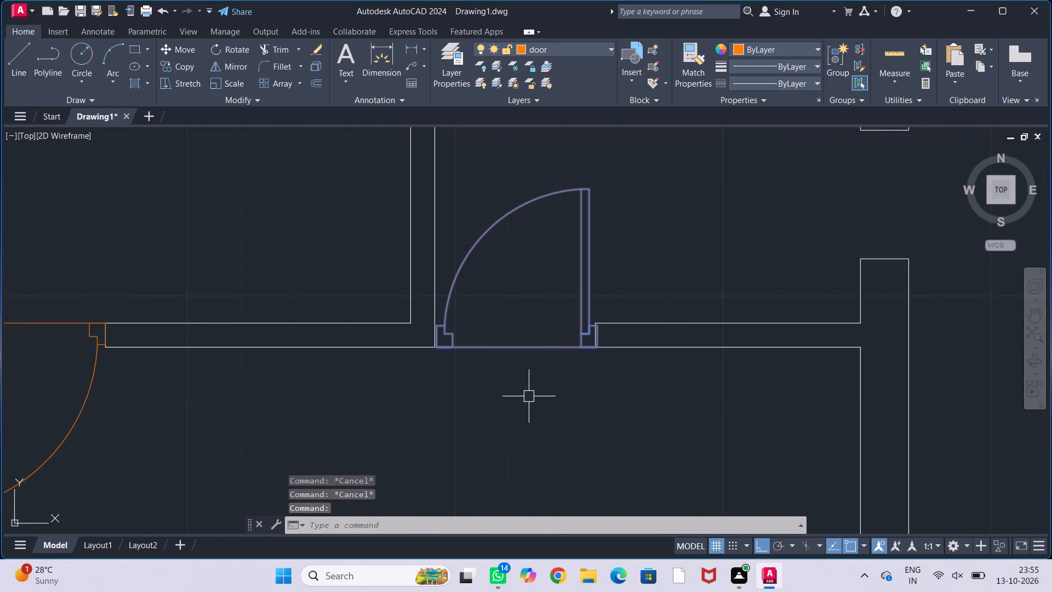
type("mi")
key("Return")
left_click(521, 346)
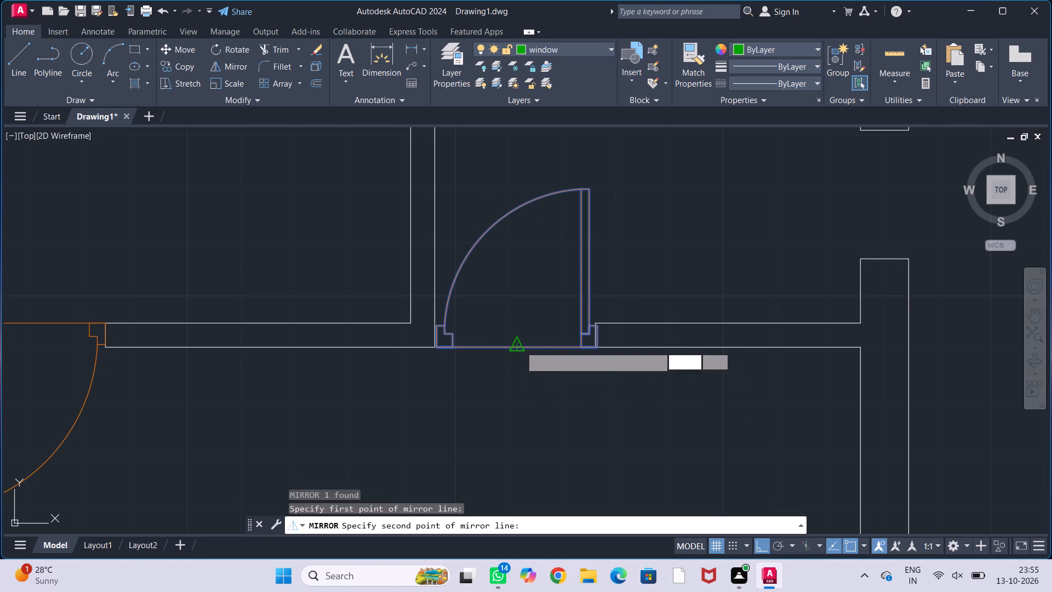
left_click(529, 280)
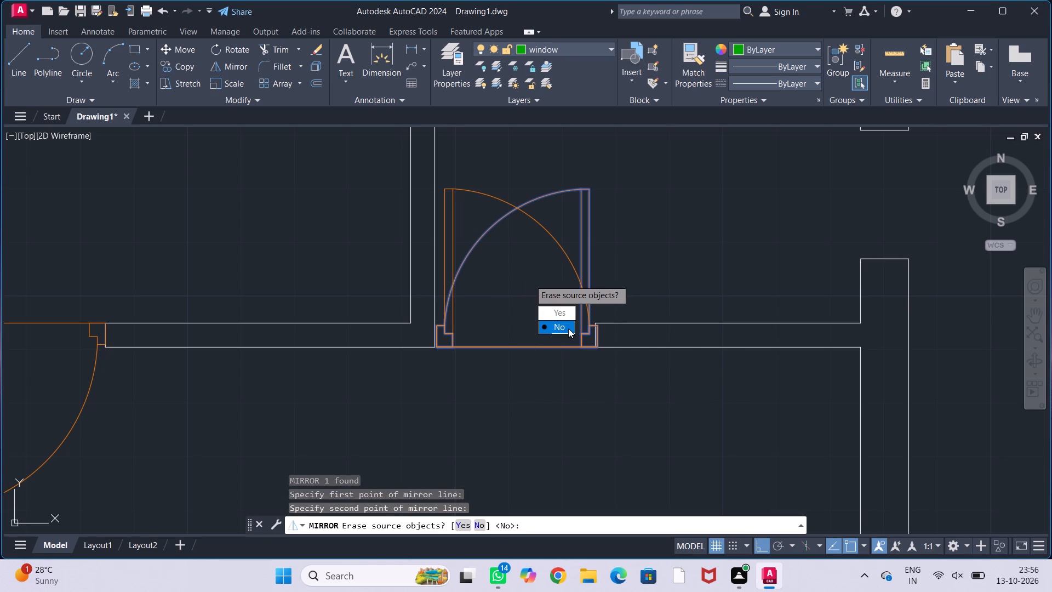
left_click_drag(568, 314, 529, 280)
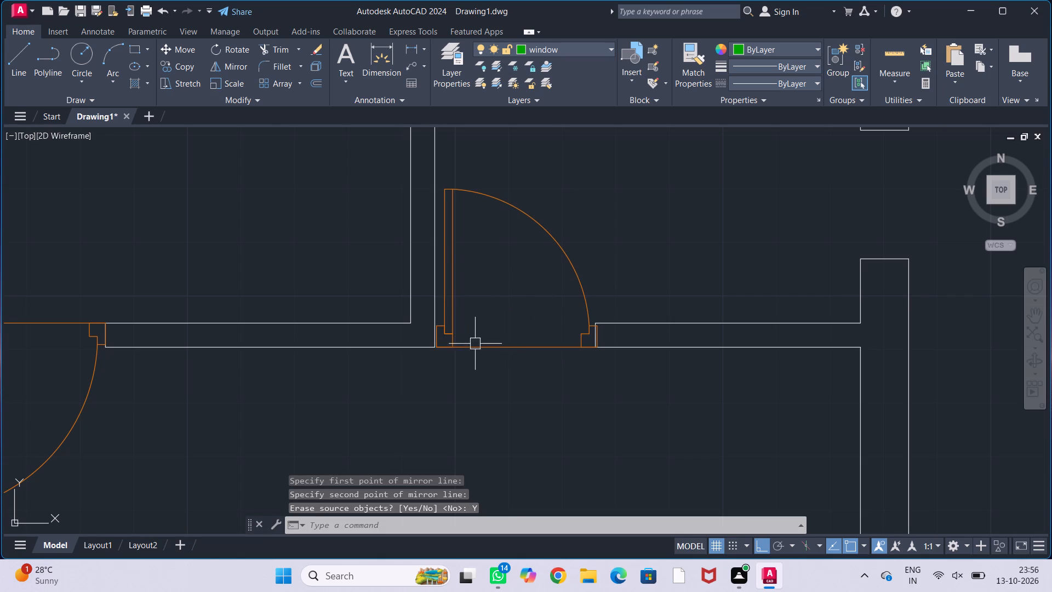
Move the mirrored small door by its lower west frame corner onto the lower wall corner of the narrow opening.
scroll(473, 342, "up", 1)
left_click(468, 349)
key("m")
key("Return")
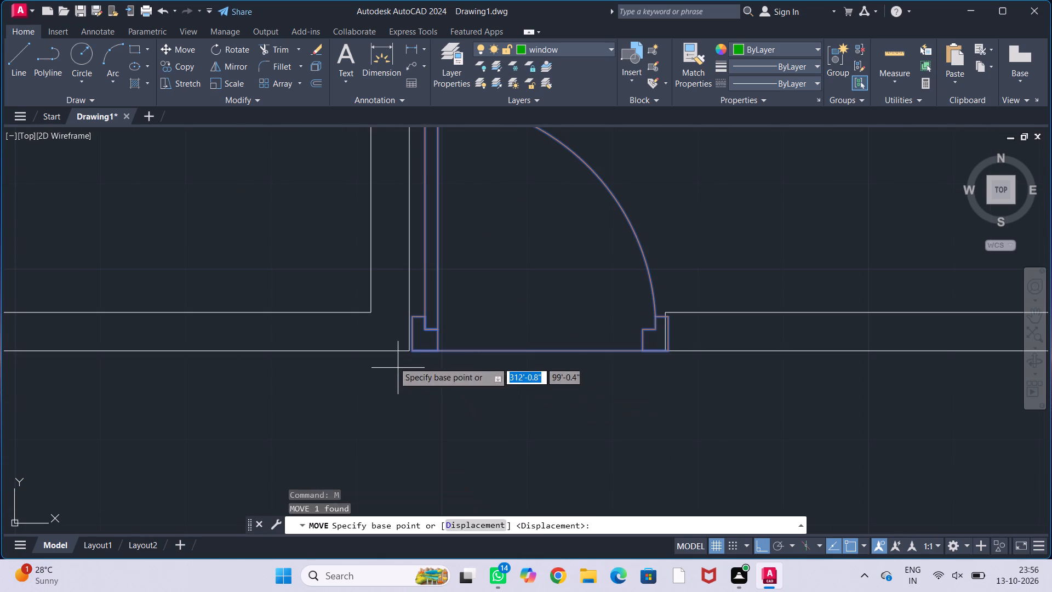
scroll(383, 348, "up", 5)
left_click(485, 384)
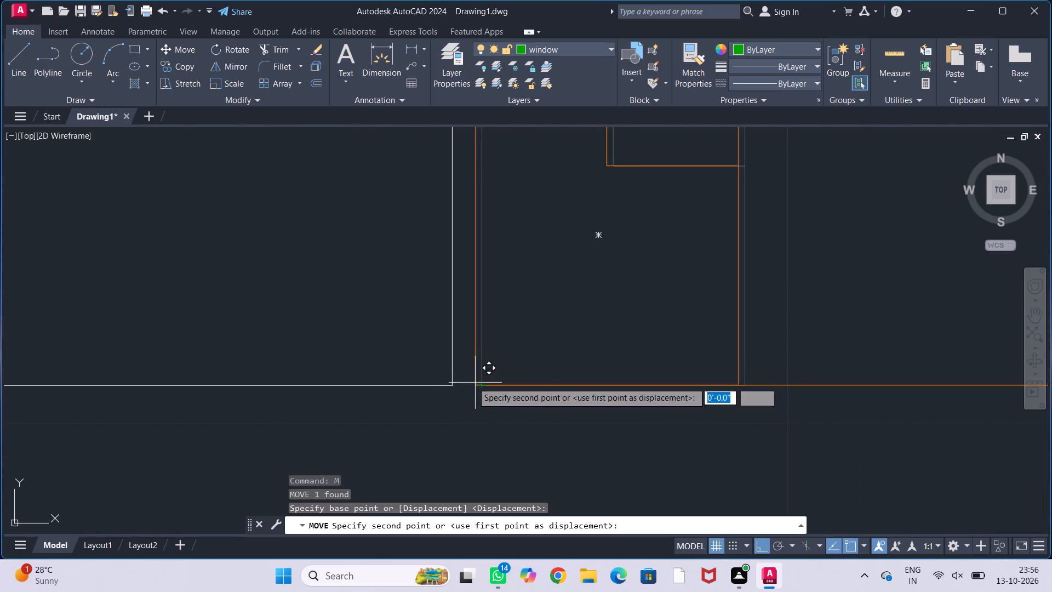
left_click(456, 383)
key("Escape")
key("Escape")
key("Escape")
key("Escape")
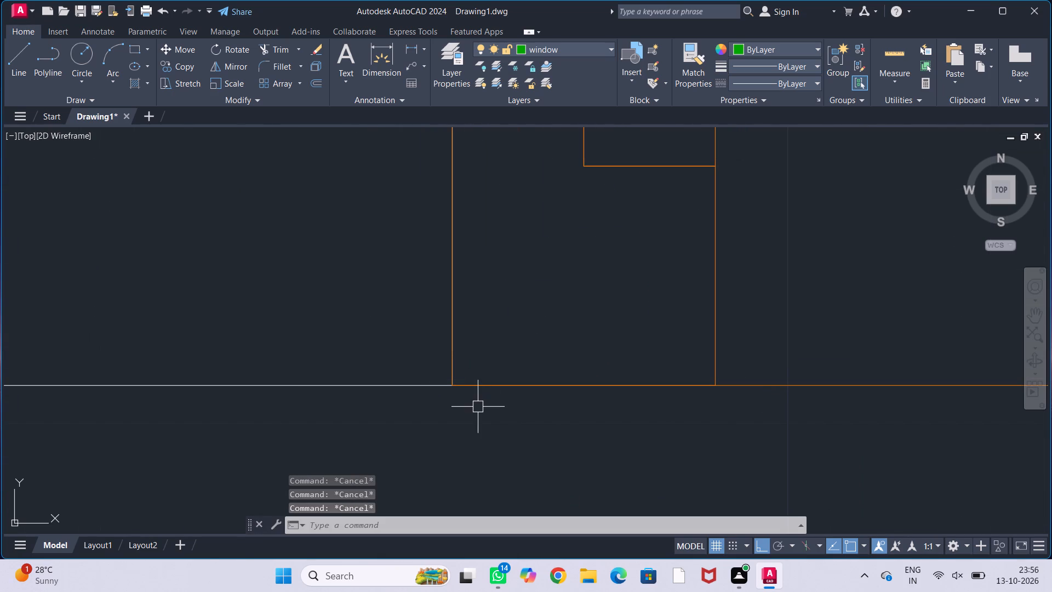
Copy the small door straight up about 4'-6" onto the wall between the two small east rooms.
scroll(478, 407, "down", 6)
scroll(530, 404, "down", 3)
middle_click_drag(567, 361, 501, 412)
scroll(492, 399, "up", 1)
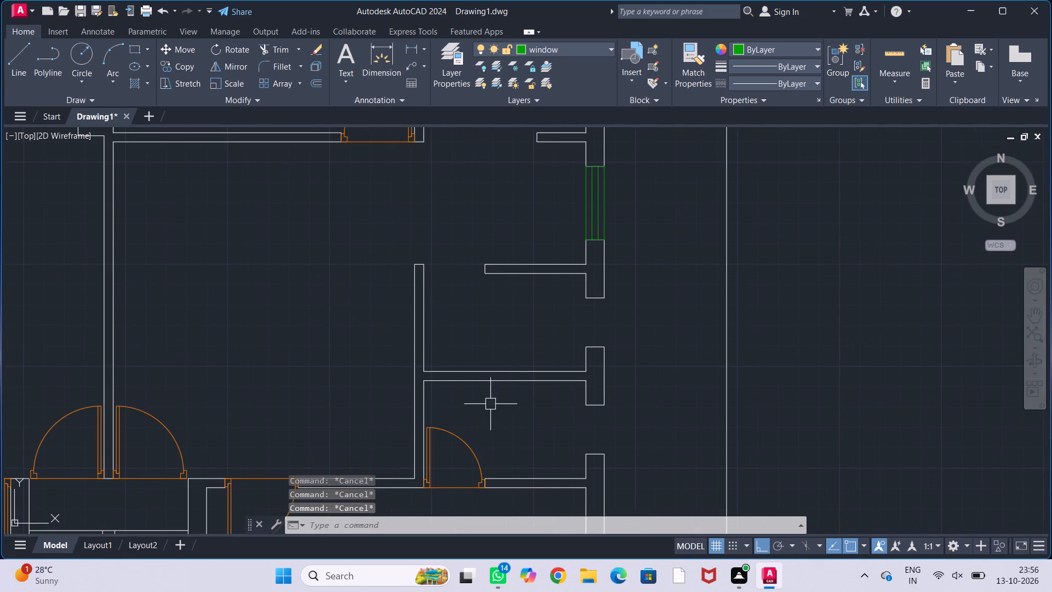
middle_click_drag(491, 408, 487, 394)
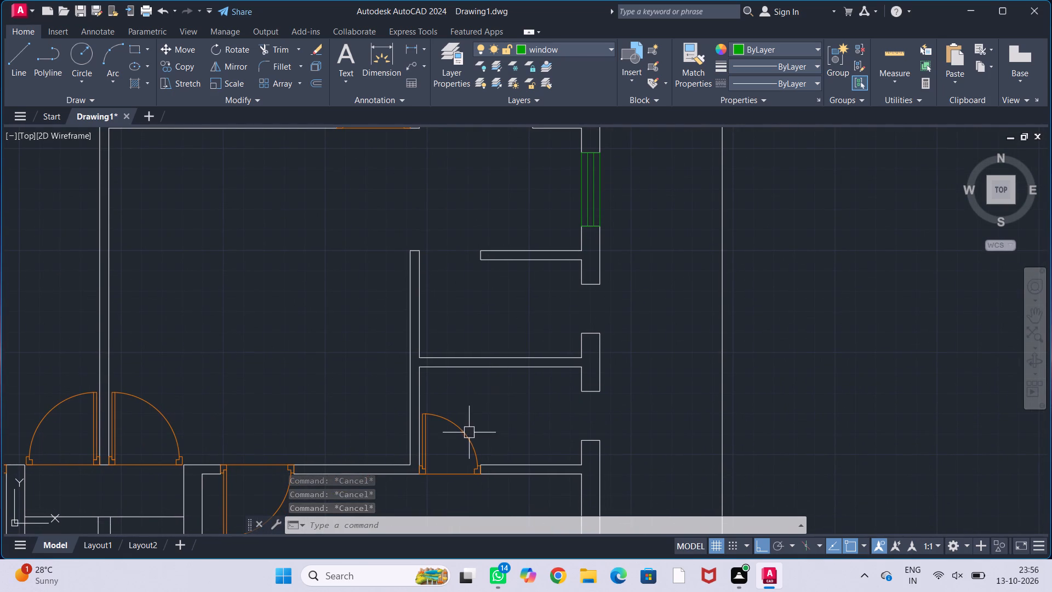
left_click(469, 432)
key("c")
key("o")
key("Return")
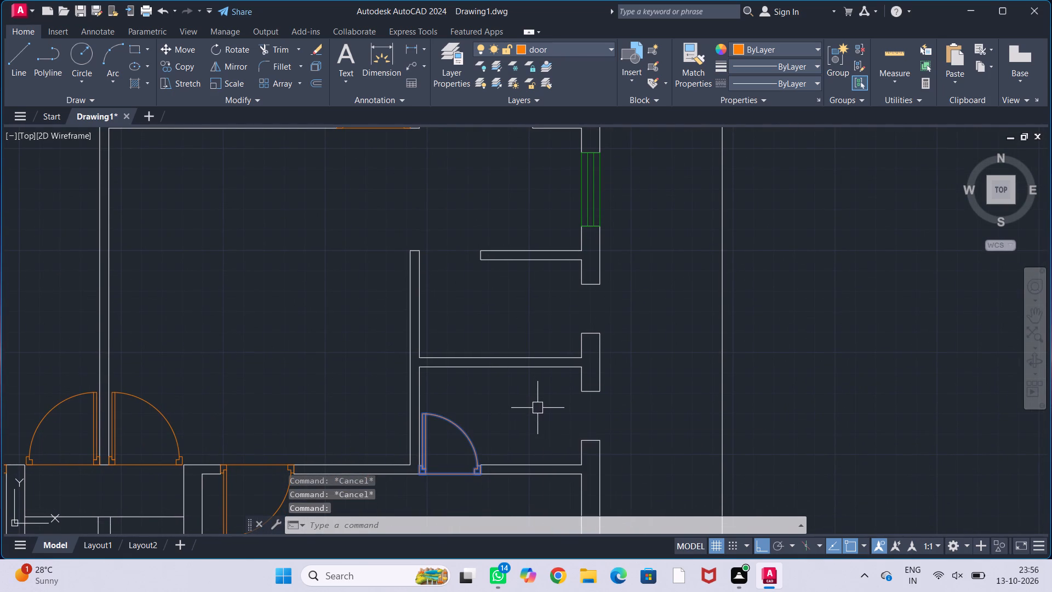
left_click(448, 424)
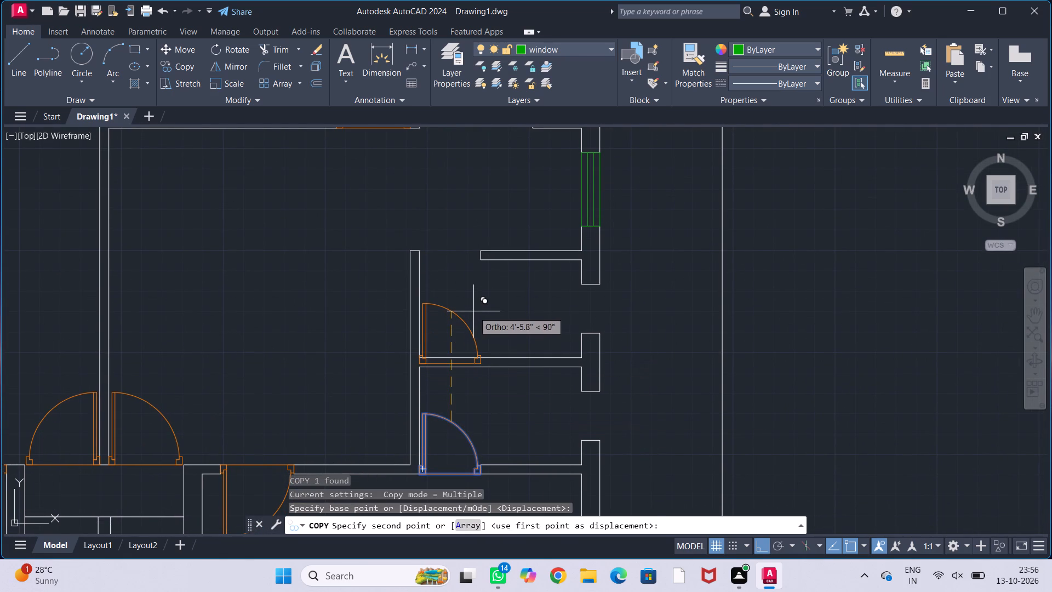
left_click(473, 311)
key("Escape")
key("Escape")
key("Escape")
Mirror the copied small door about the horizontal line through its base, erasing the original.
left_click(471, 327)
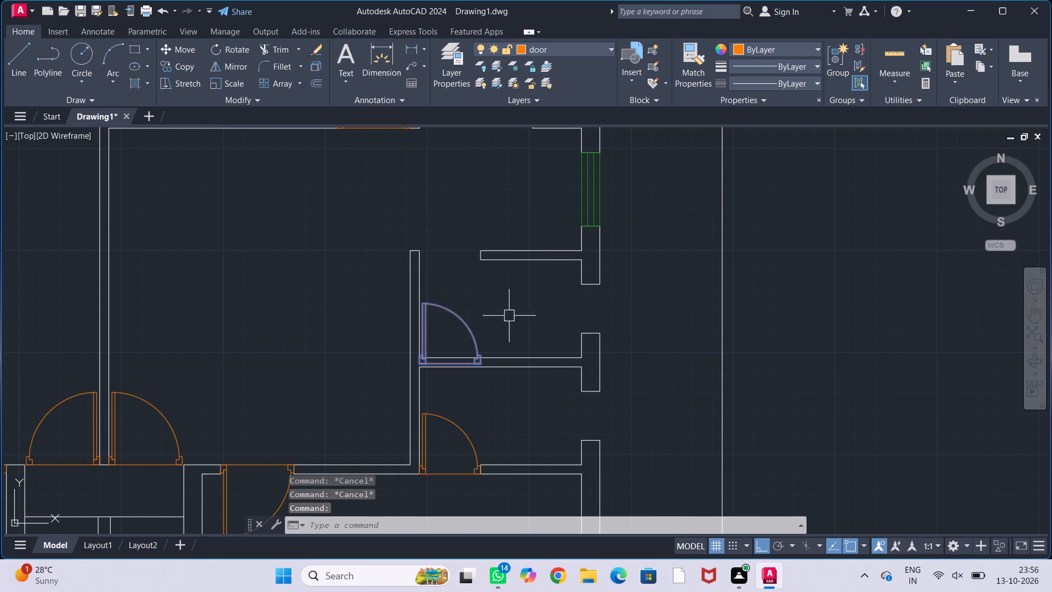
type("mi")
key("Return")
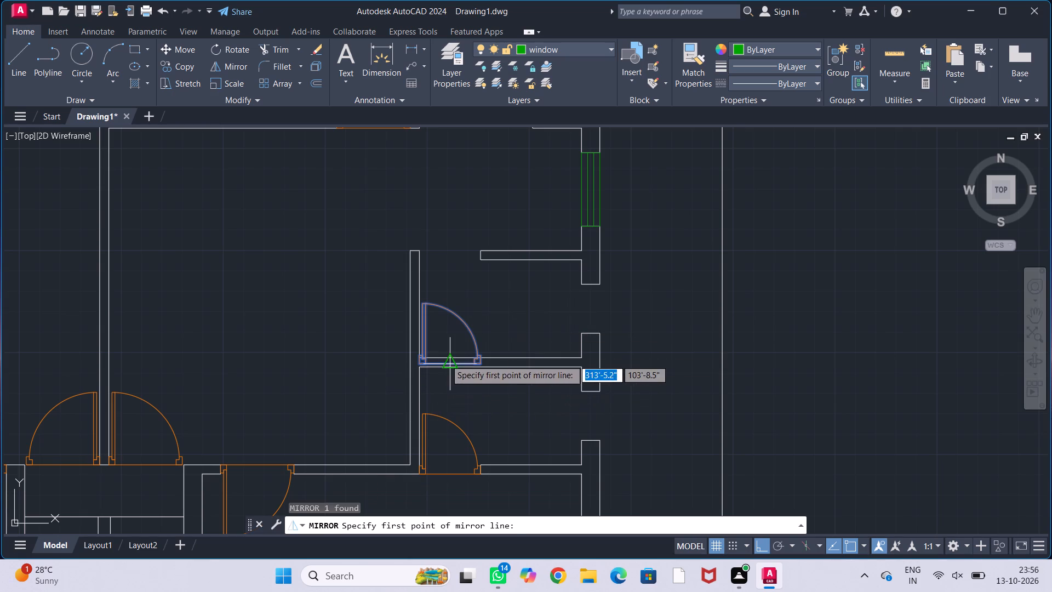
left_click(445, 360)
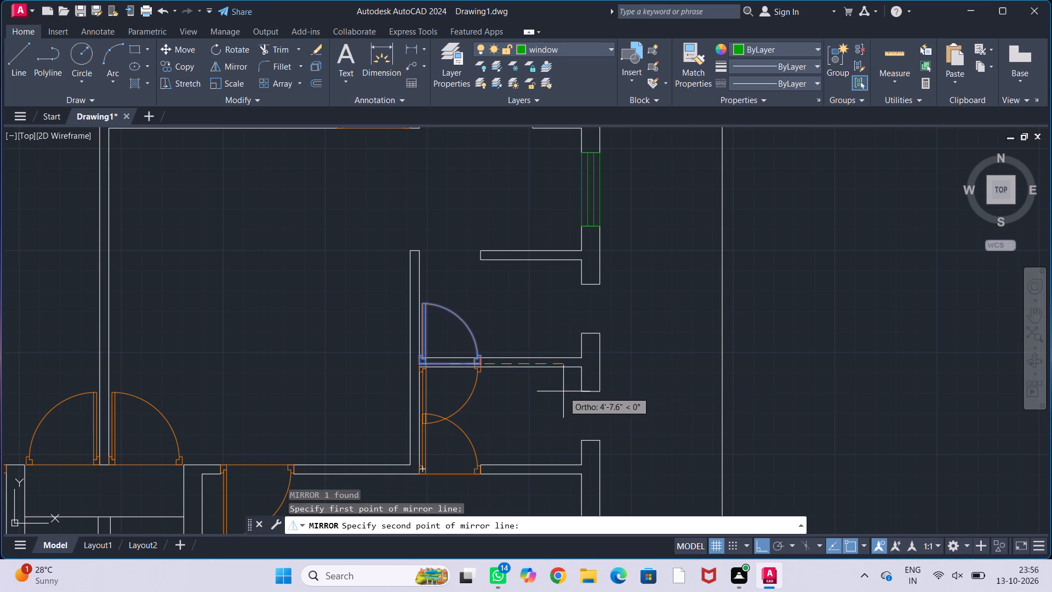
left_click(248, 366)
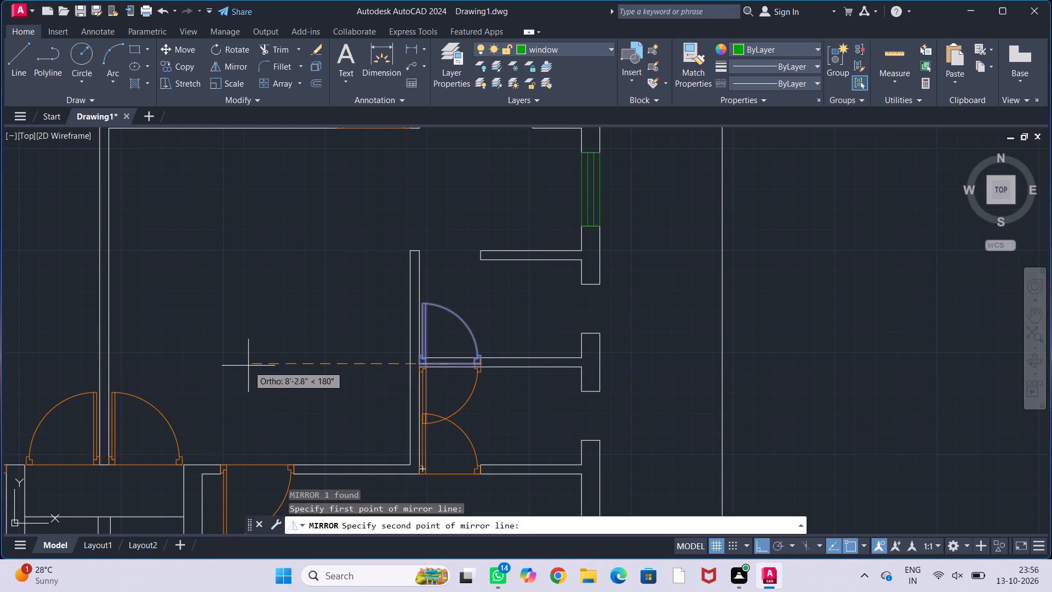
left_click_drag(263, 396, 248, 366)
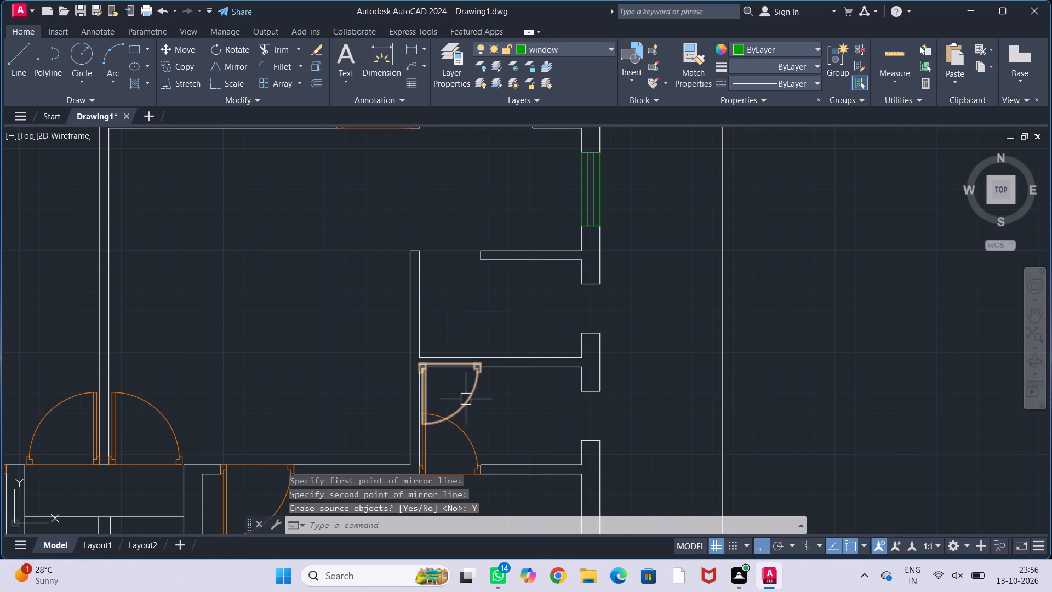
Move the flipped small door by its upper west frame corner into the opening in the upper small east room's top wall.
left_click(466, 399)
key("m")
key("Return")
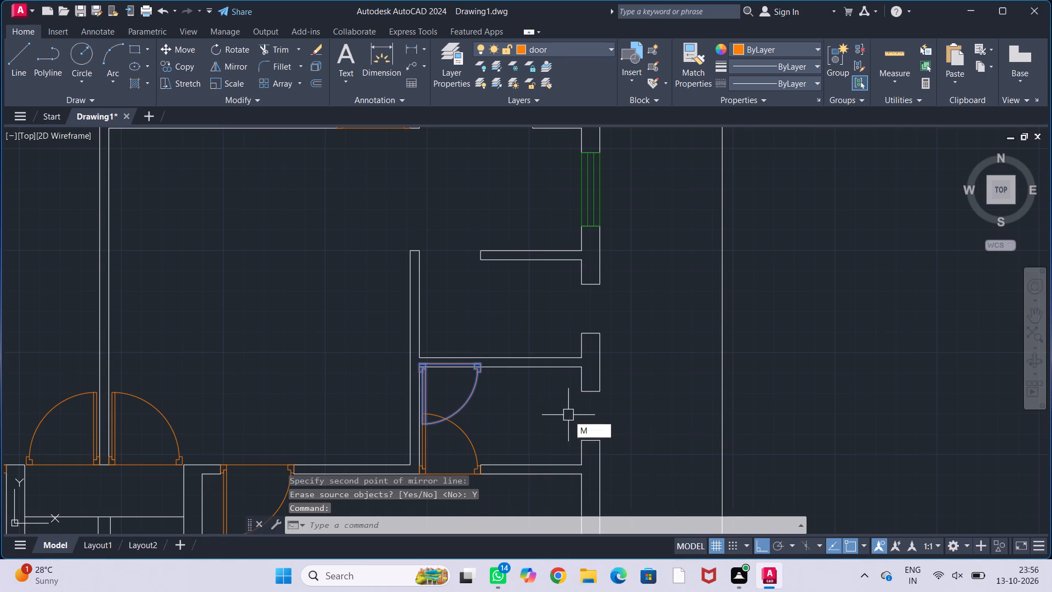
scroll(484, 360, "up", 2)
left_click(312, 372)
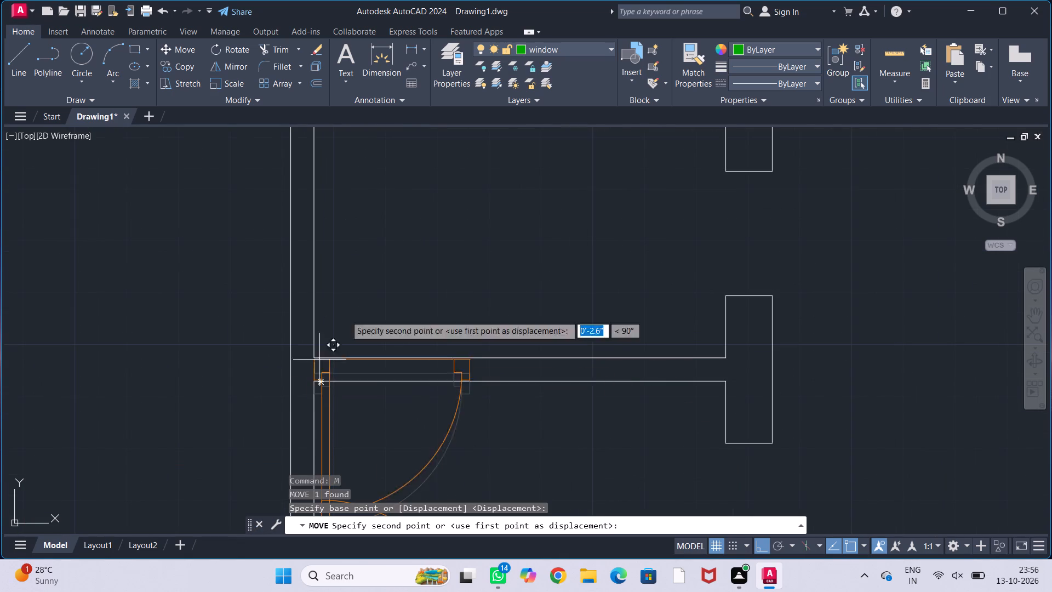
scroll(390, 253, "down", 2)
middle_click_drag(383, 250, 361, 363)
scroll(323, 314, "up", 2)
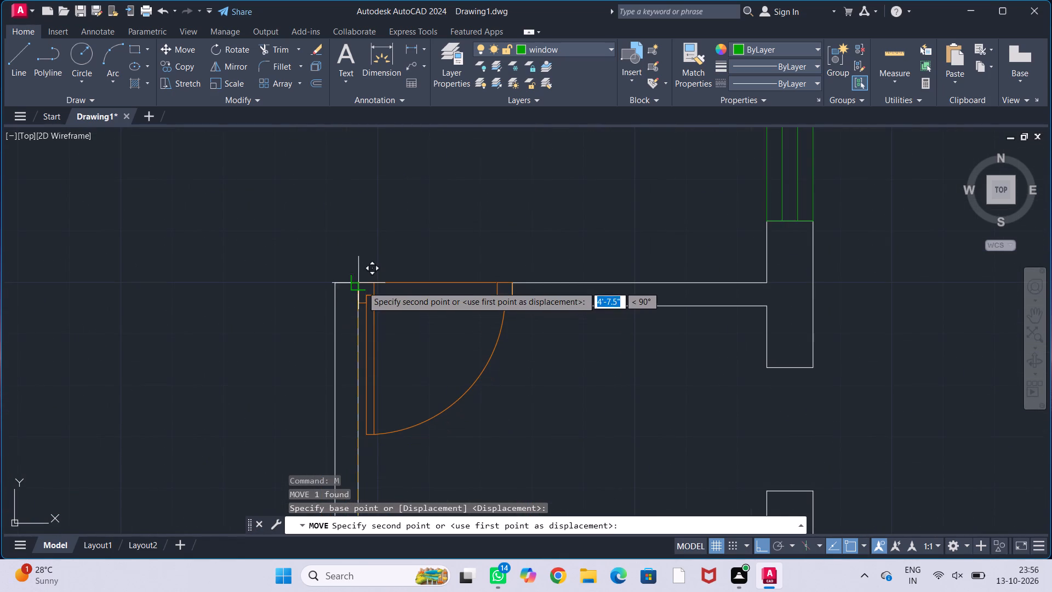
left_click(362, 286)
key("Escape")
key("Escape")
key("Escape")
key("Escape")
Examine the whole floor plan for the placed doors and windows and any openings still empty.
scroll(466, 368, "down", 3)
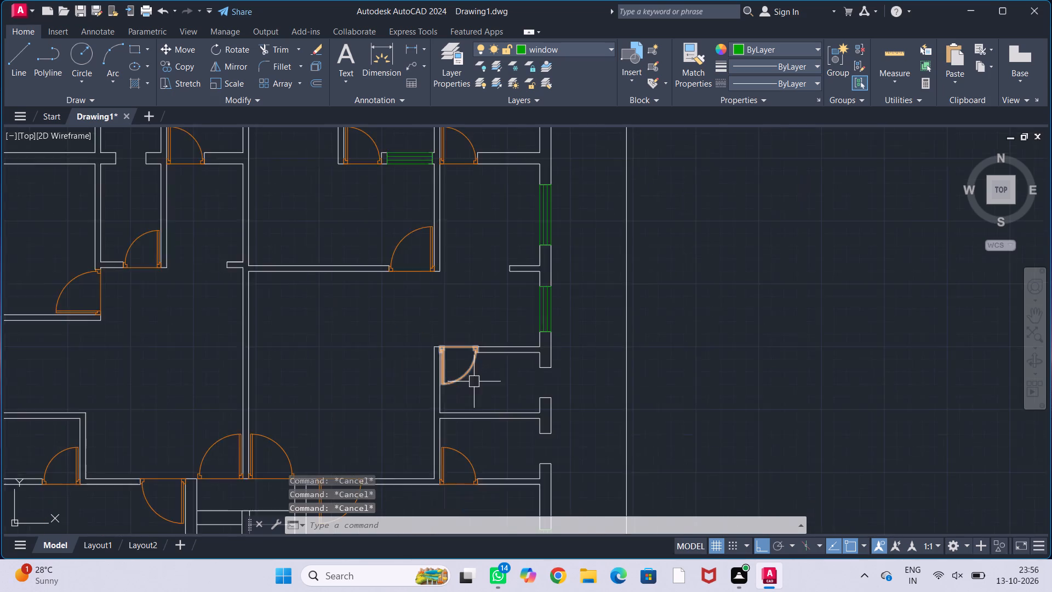
scroll(485, 387, "down", 1)
middle_click_drag(491, 383, 522, 363)
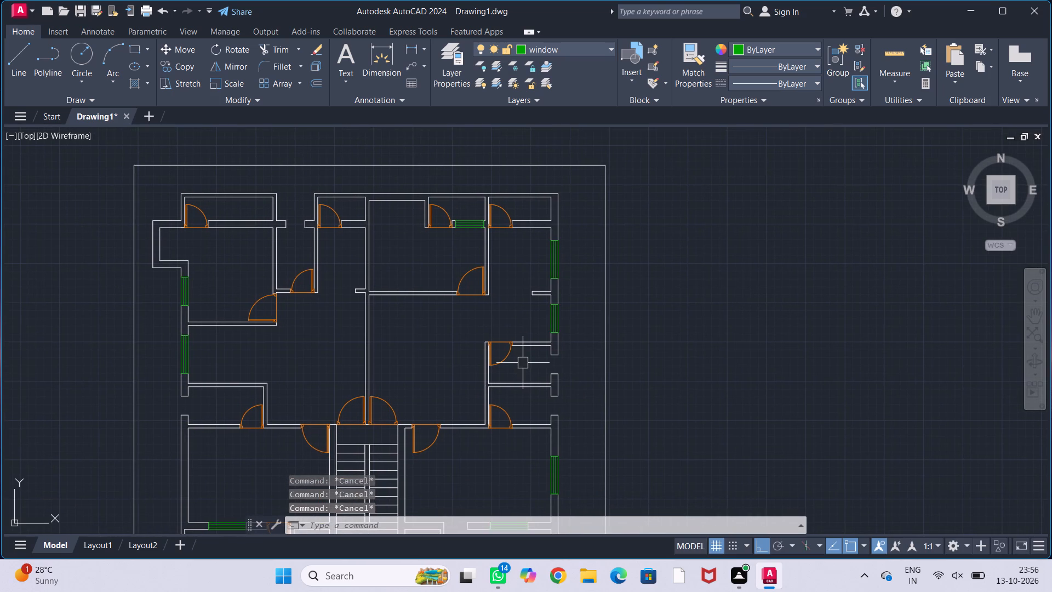
scroll(523, 363, "down", 2)
middle_click_drag(487, 367, 501, 311)
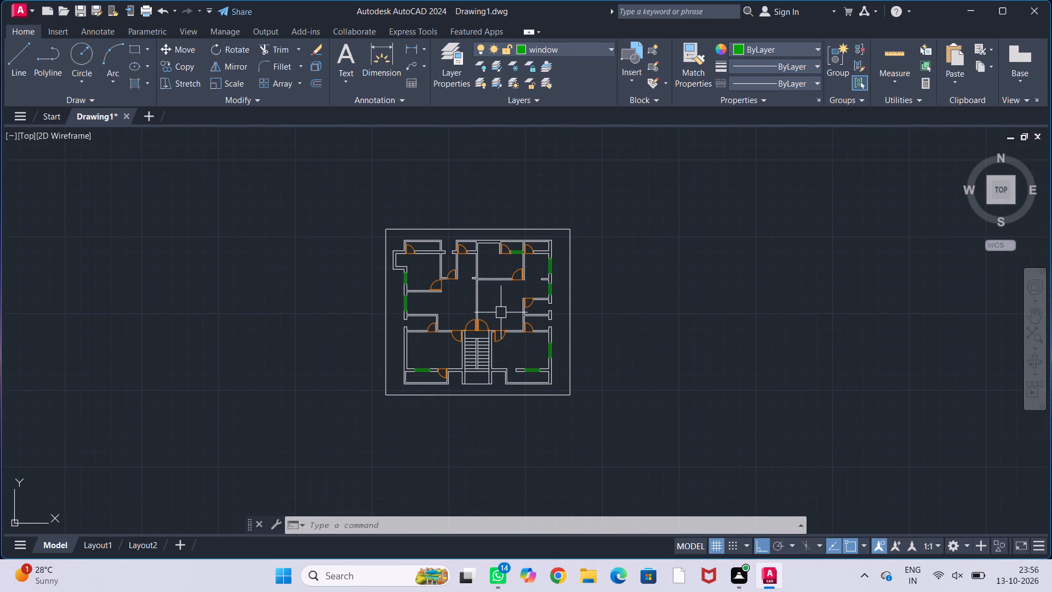
middle_click_drag(514, 361, 478, 343)
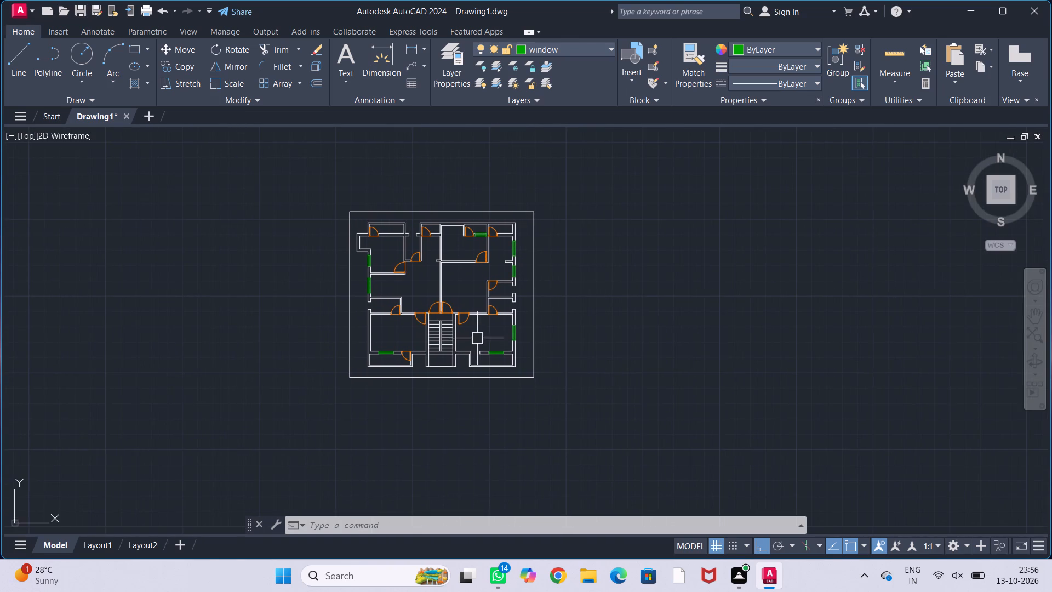
middle_click_drag(477, 338, 483, 377)
scroll(431, 371, "up", 1)
middle_click_drag(523, 373, 525, 418)
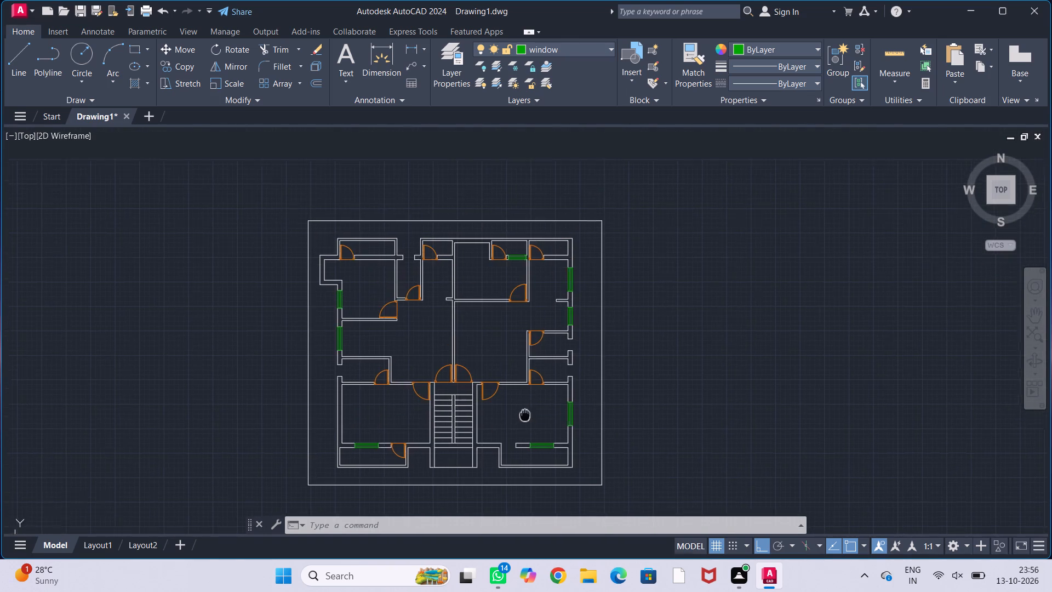
scroll(450, 336, "up", 2)
scroll(519, 328, "down", 1)
scroll(572, 327, "down", 1)
middle_click_drag(473, 342, 332, 298)
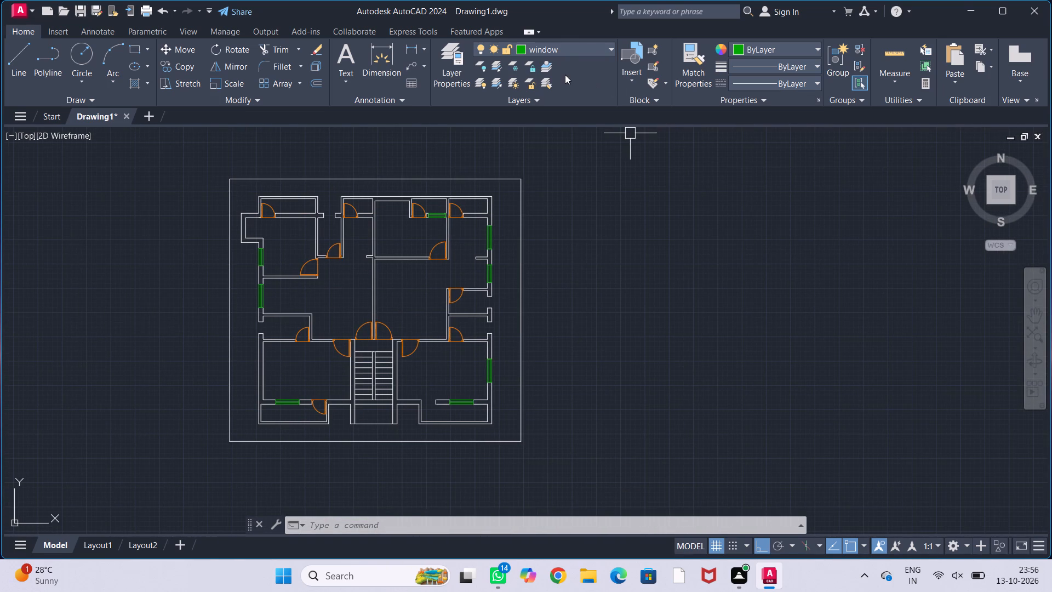
Make the ventilator layer current.
left_click(578, 51)
left_click(575, 95)
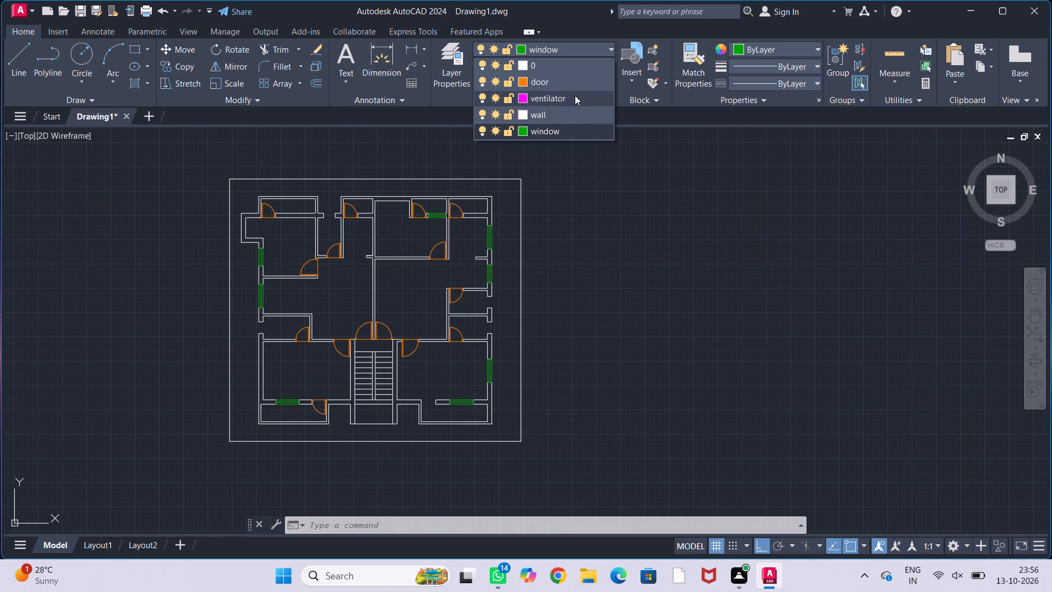
middle_click_drag(649, 280, 584, 288)
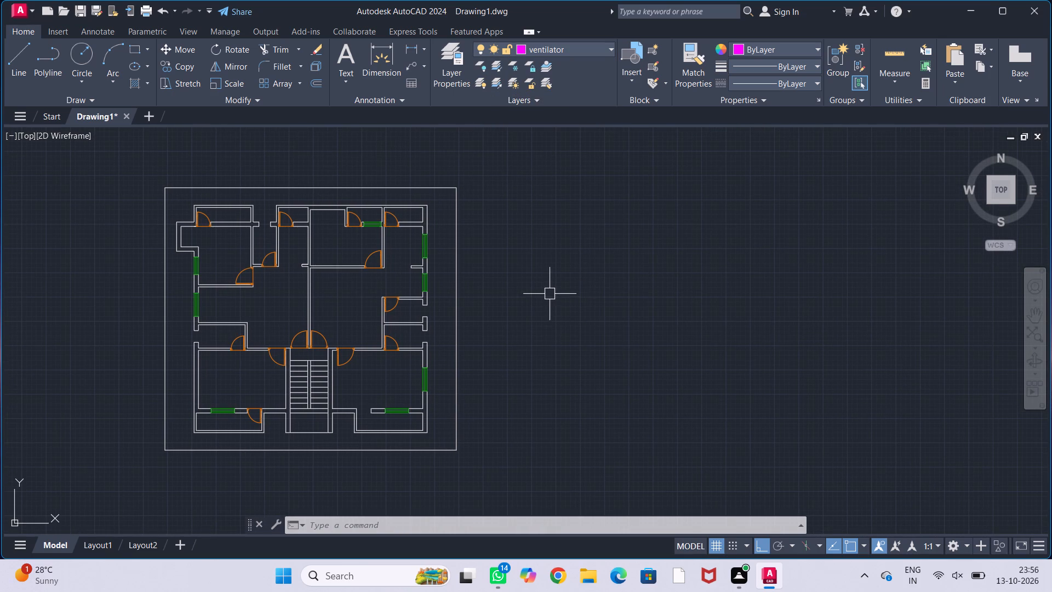
scroll(565, 280, "up", 2)
middle_click_drag(546, 283, 524, 280)
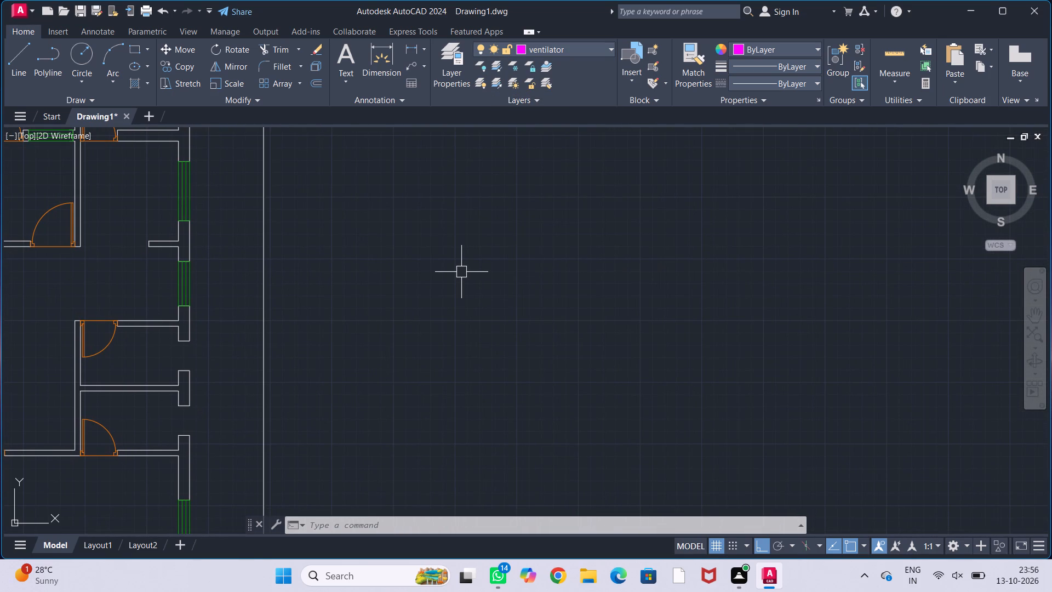
Draw a 9" by 2' rectangle for the ventilator in the empty area east of the floor plan.
type("rec")
key("Return")
left_click(391, 210)
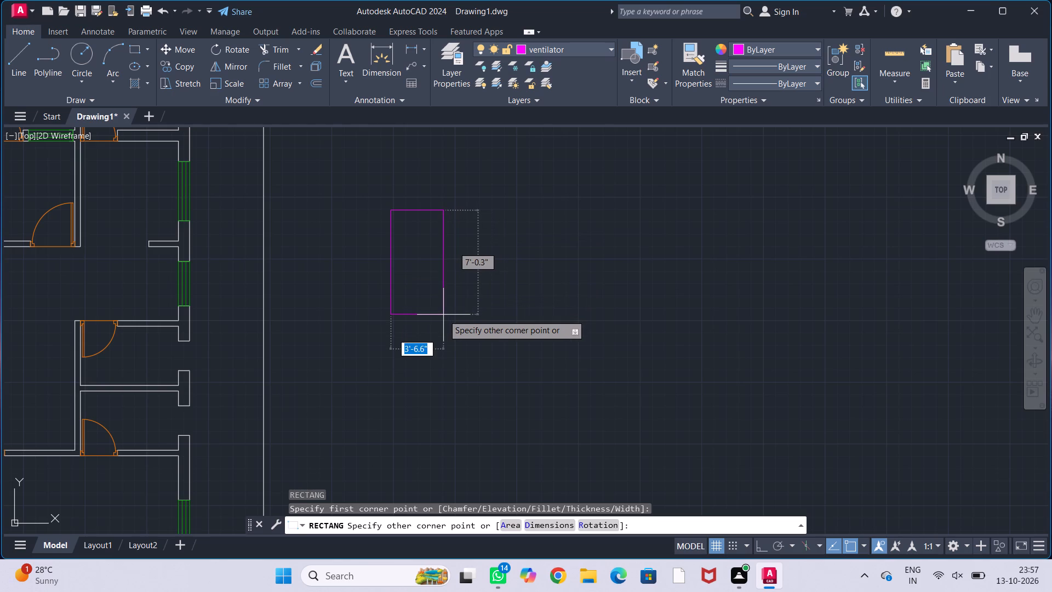
type("9\"")
type(",2'")
key("Return")
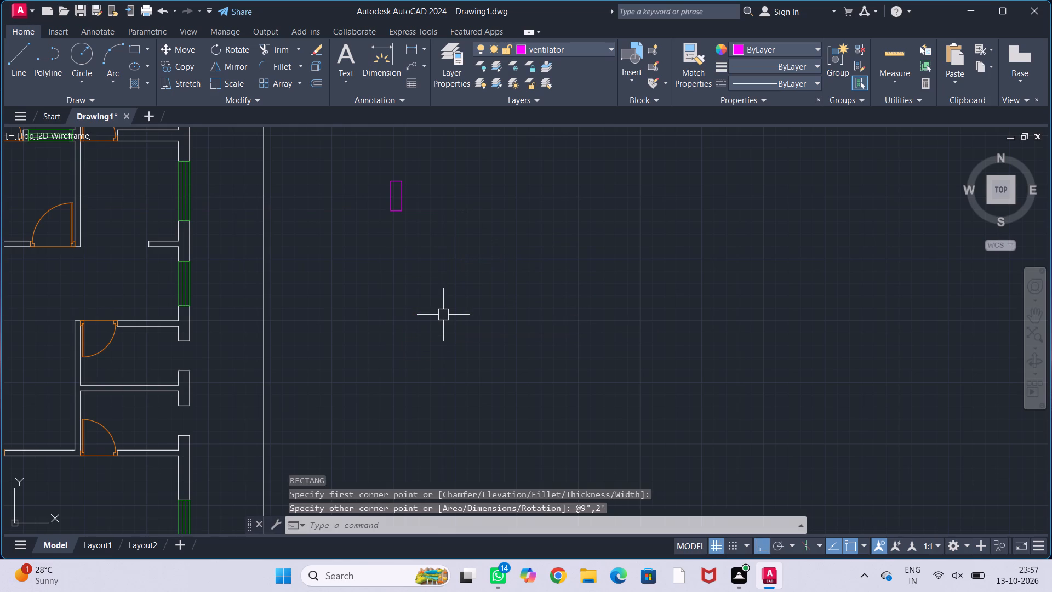
Draw a vertical line through the ventilator rectangle from the midpoint of its top edge to its bottom edge.
scroll(407, 203, "up", 3)
middle_click_drag(379, 174, 425, 337)
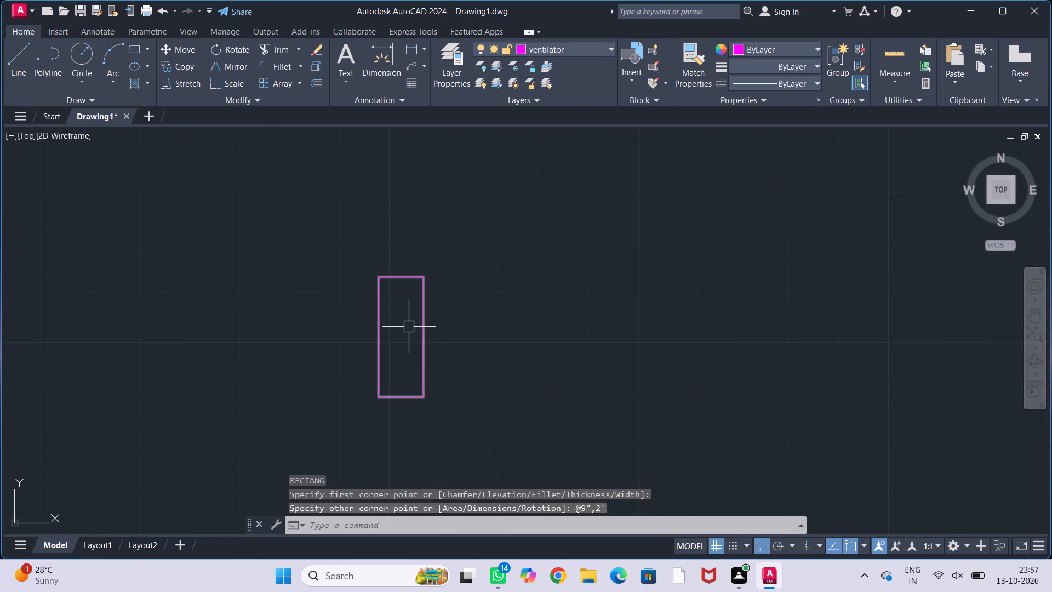
key("l")
key("Return")
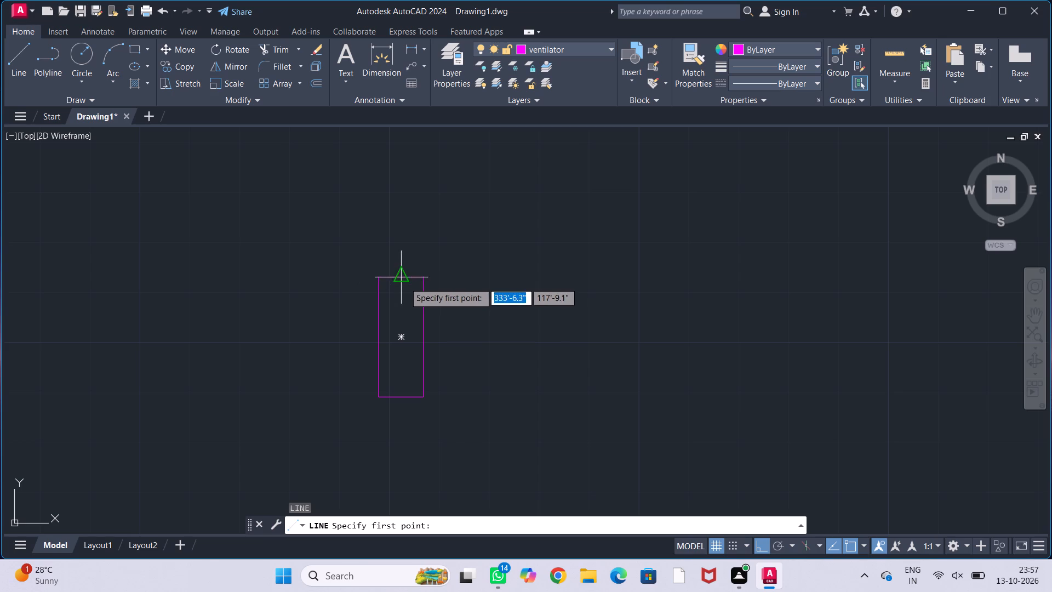
left_click(399, 281)
left_click(399, 399)
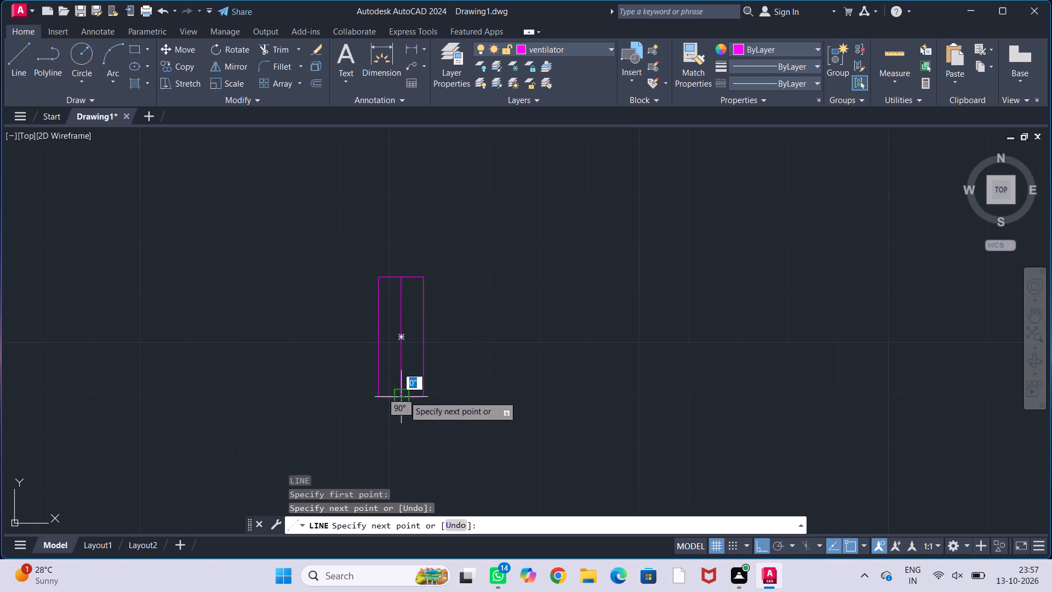
key("Escape")
key("Escape")
key("Escape")
key("Escape")
Offset the ventilator's centre line 1" to the east.
type("off")
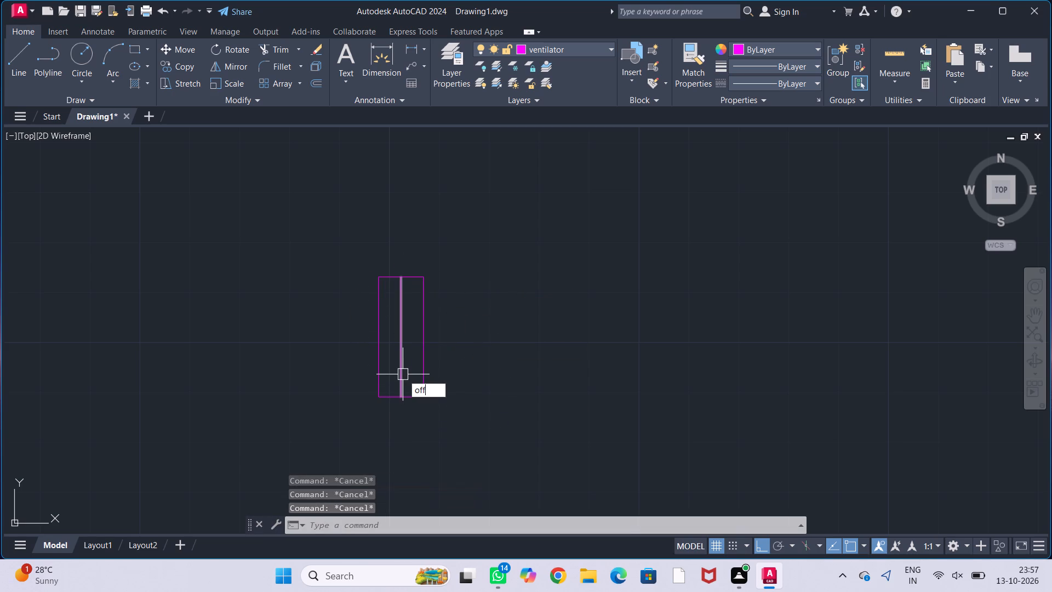
key("Return")
key("1")
key("shift+quotedbl")
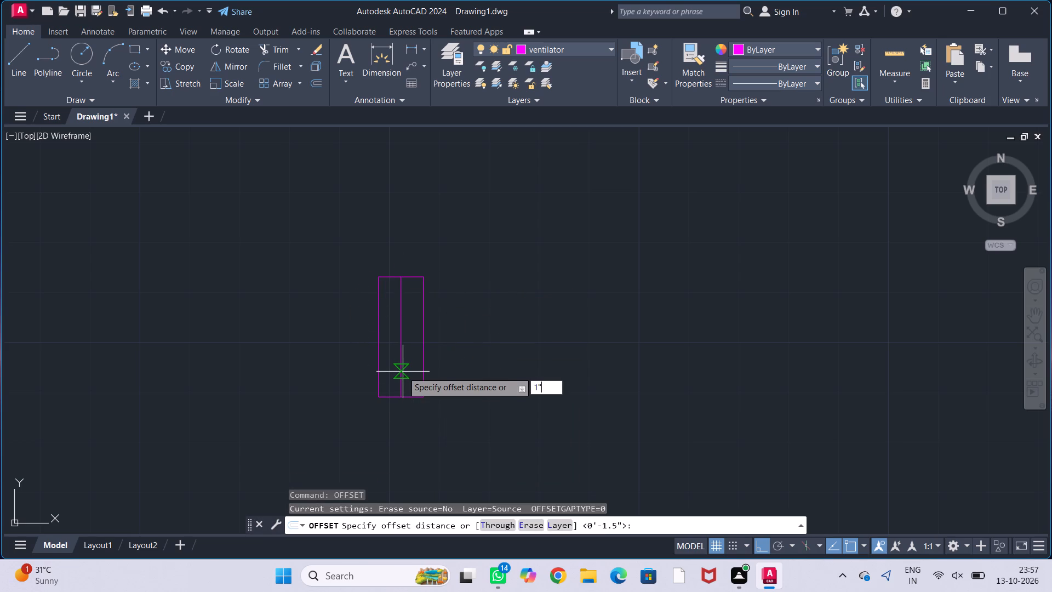
key("Return")
left_click(402, 366)
left_click(414, 375)
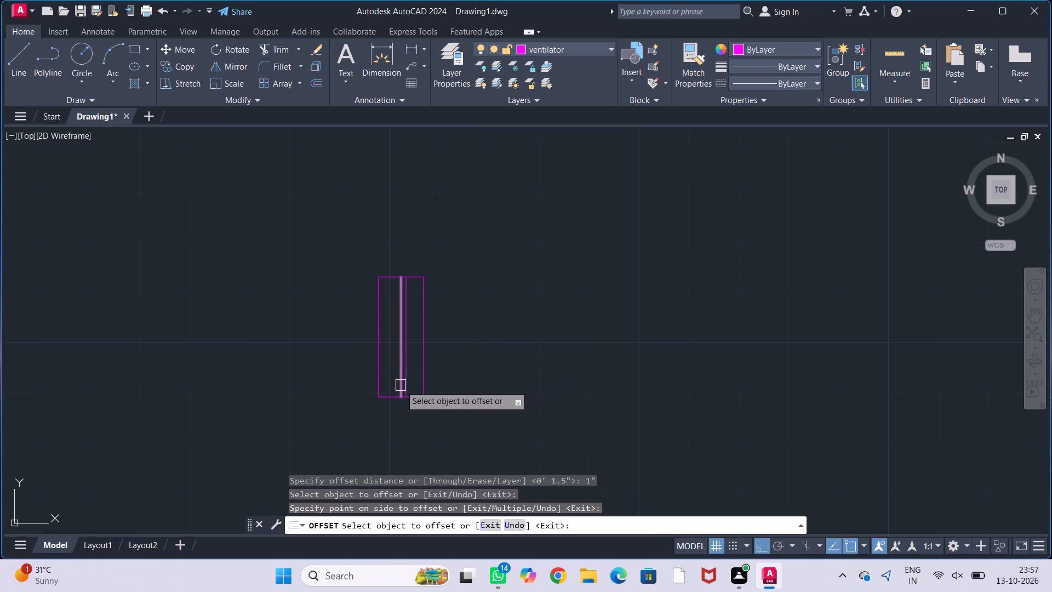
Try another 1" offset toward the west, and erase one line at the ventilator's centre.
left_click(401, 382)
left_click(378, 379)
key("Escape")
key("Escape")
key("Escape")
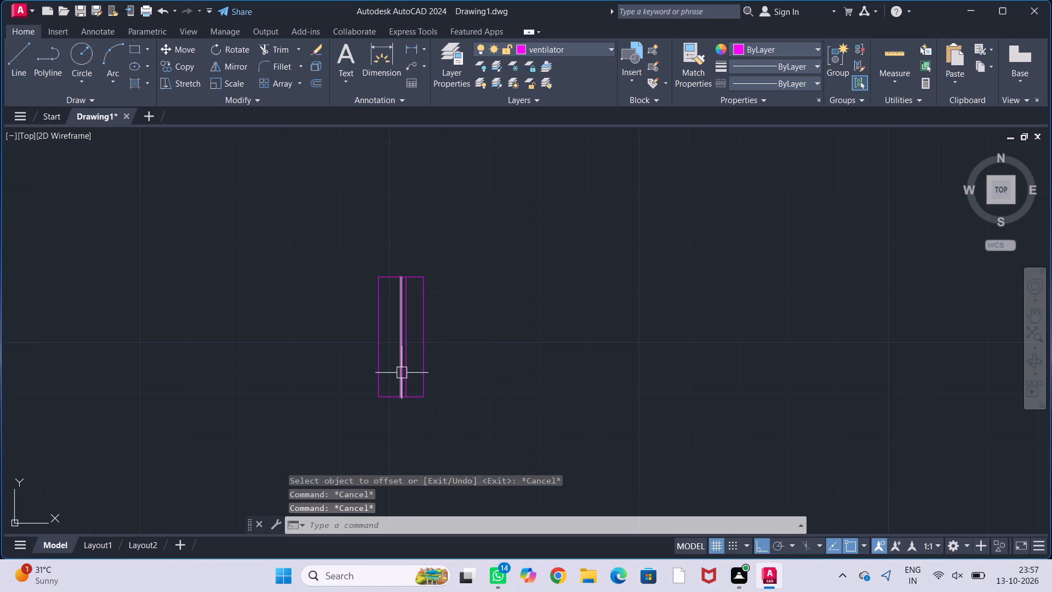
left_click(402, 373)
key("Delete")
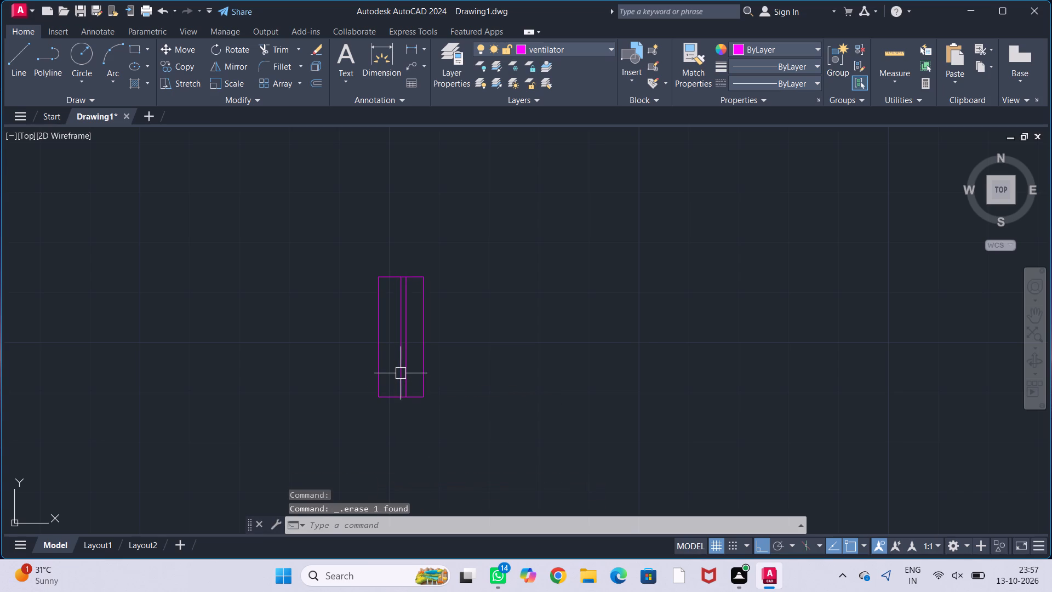
Offset the ventilator's centre line 1" to the west.
type("off")
key("Return")
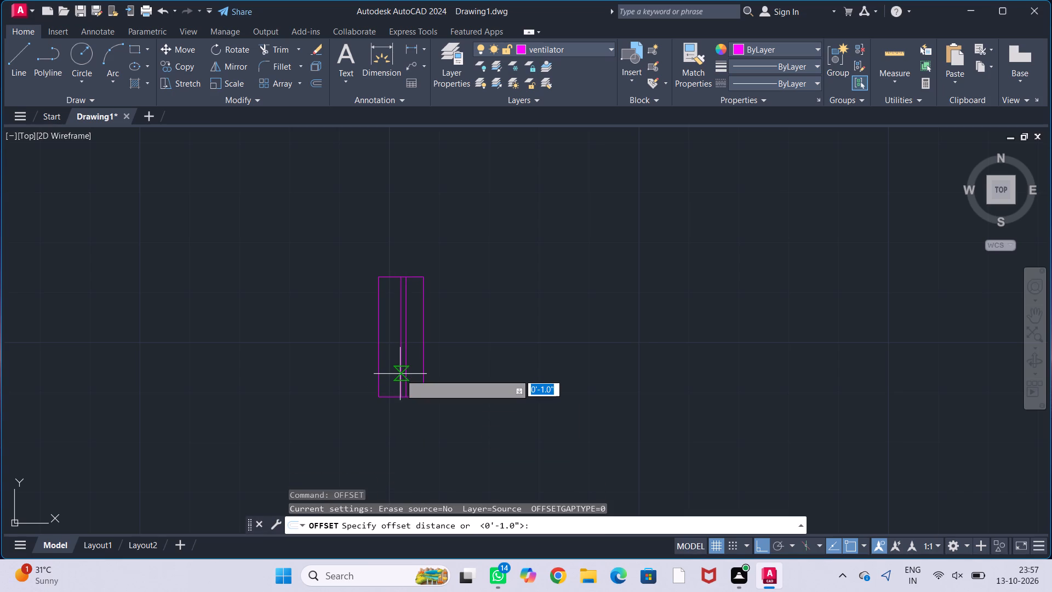
type("1\"")
key("Return")
scroll(393, 365, "up", 2)
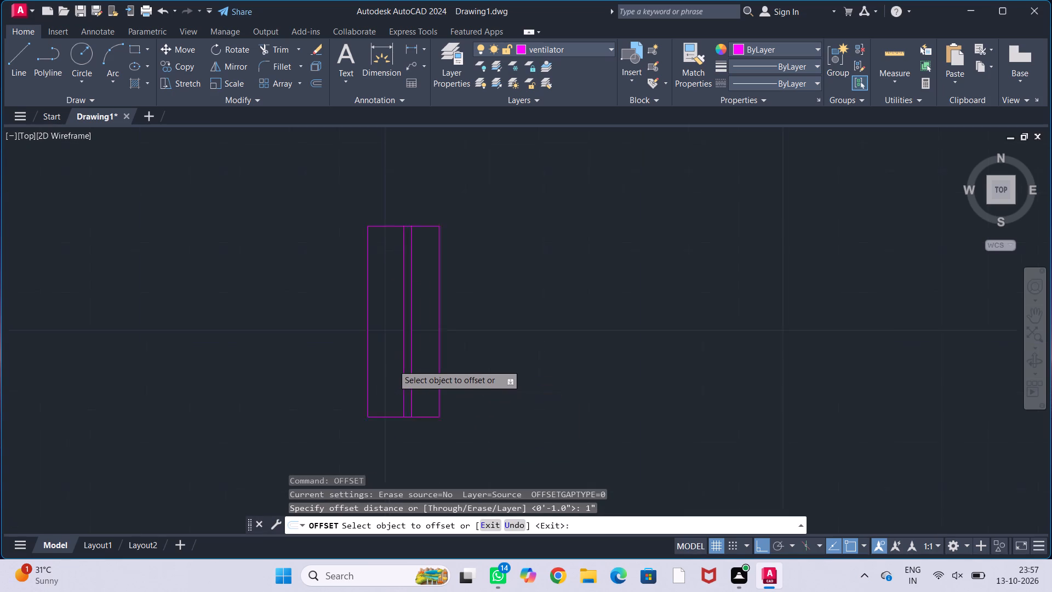
left_click_drag(407, 380, 400, 380)
left_click(356, 381)
key("Escape")
key("Escape")
key("Escape")
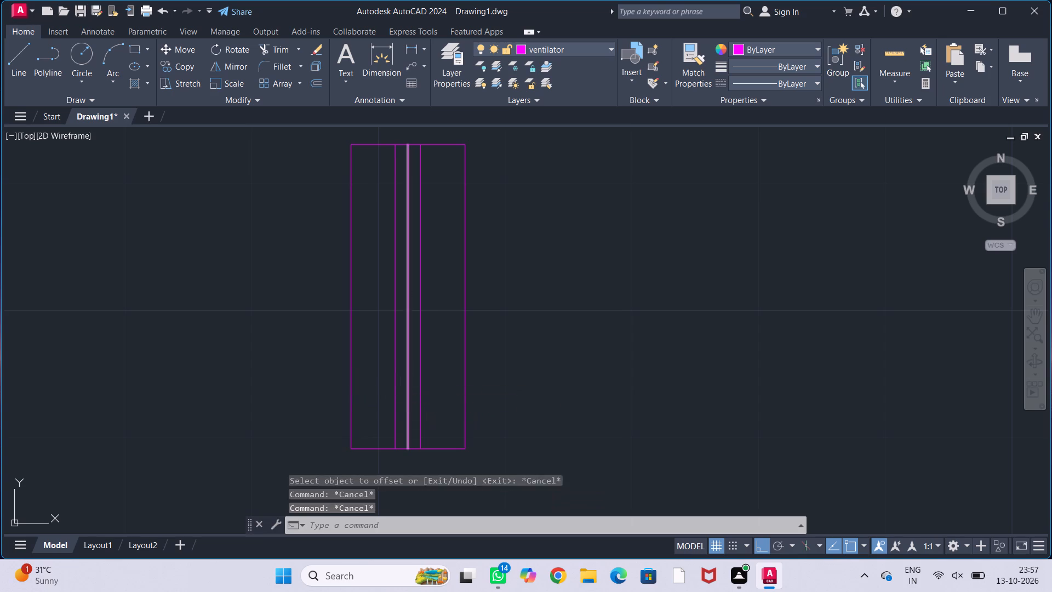
key("Escape")
Erase the ventilator's centre line between the two offset lines.
left_click(406, 384)
key("Delete")
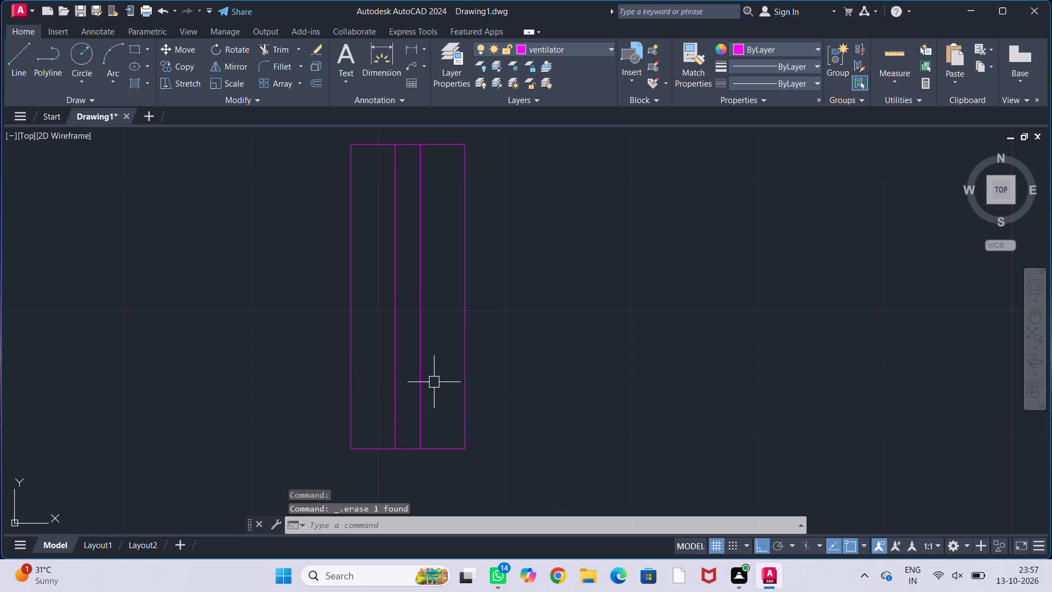
Convert the ventilator rectangle and its two inner lines into a block named v.
scroll(434, 382, "down", 2)
left_click_drag(360, 280, 421, 275)
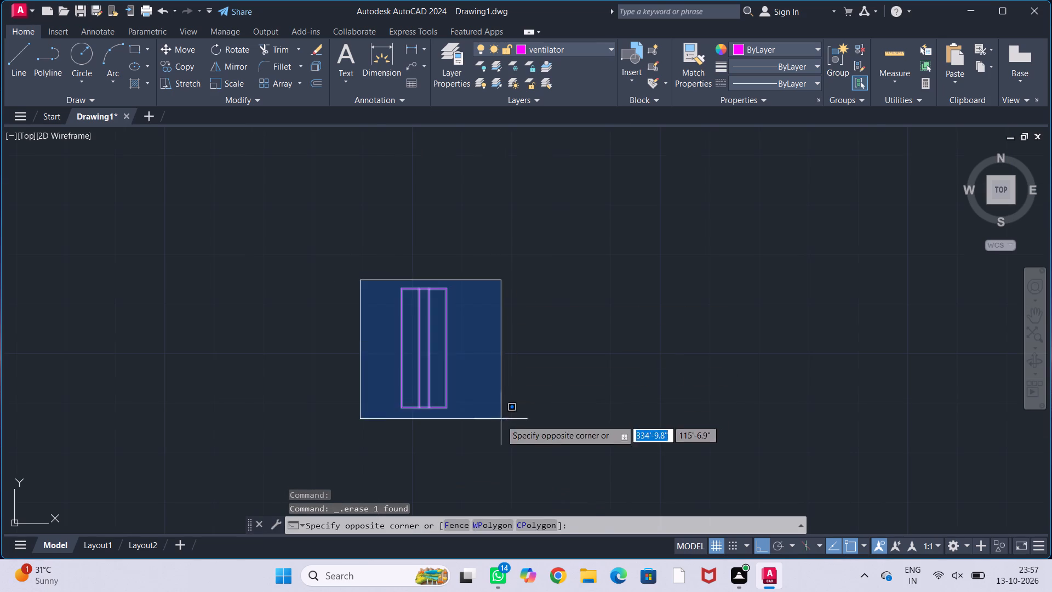
left_click(501, 420)
key("b")
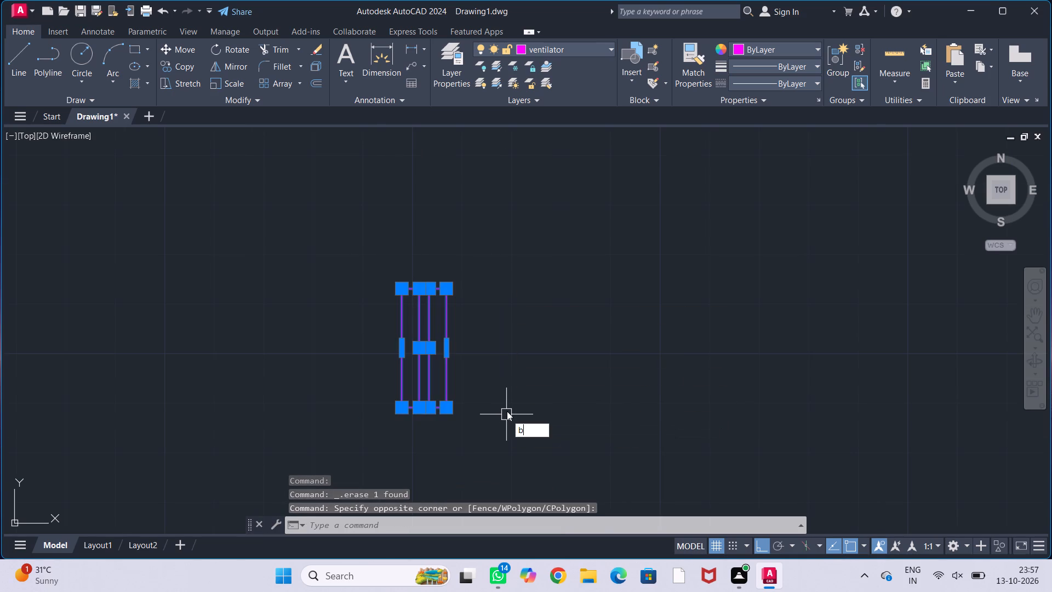
key("Return")
key("v")
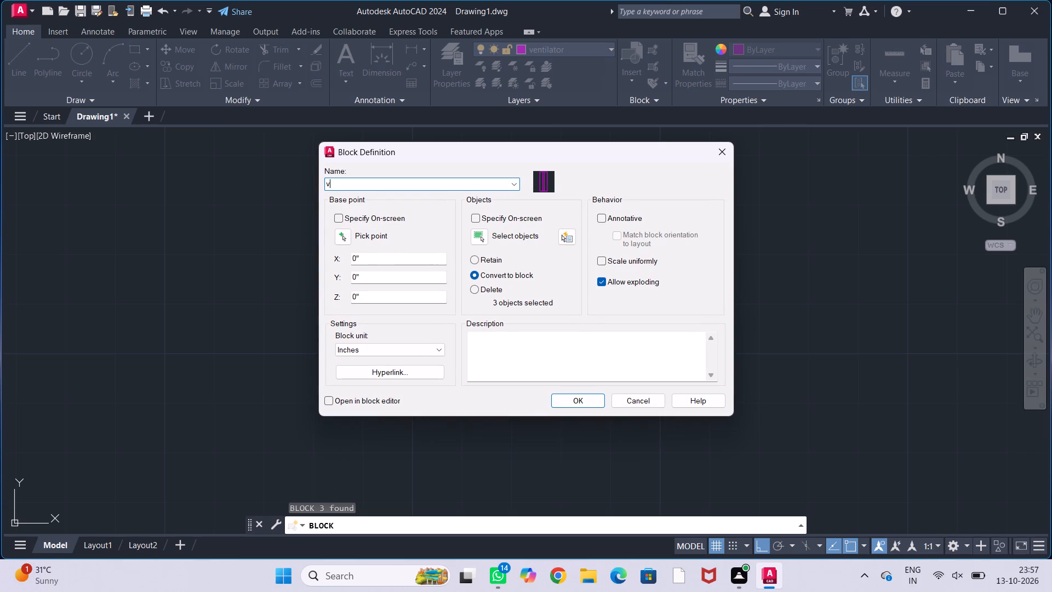
left_click(590, 401)
Copy the ventilator block to a spot directly south of the original, outside the plan.
scroll(586, 326, "down", 2)
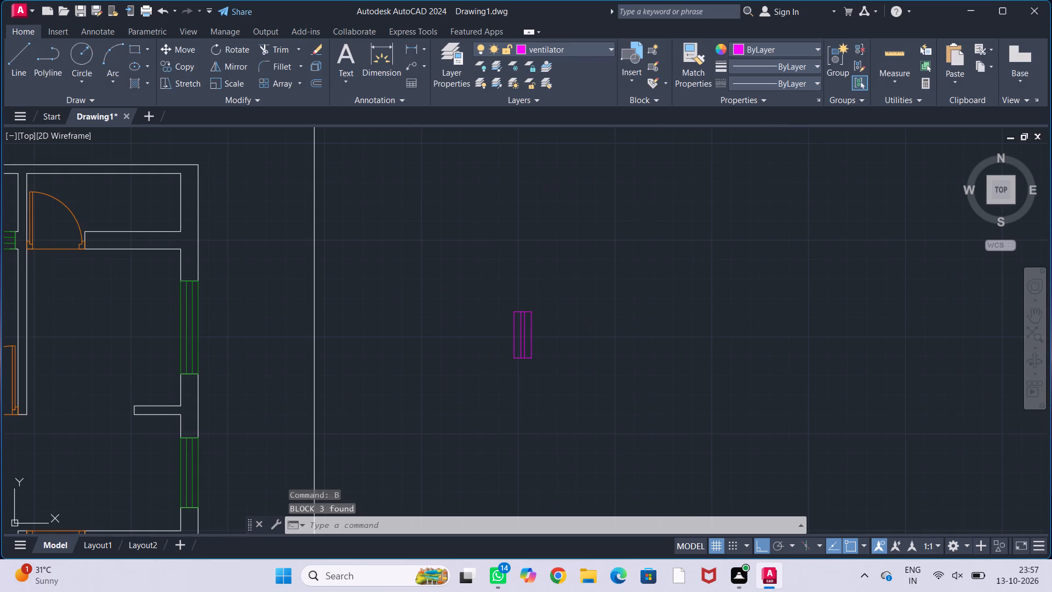
scroll(586, 326, "down", 1)
middle_click_drag(586, 326, 653, 294)
scroll(654, 294, "down", 1)
middle_click_drag(655, 299, 687, 303)
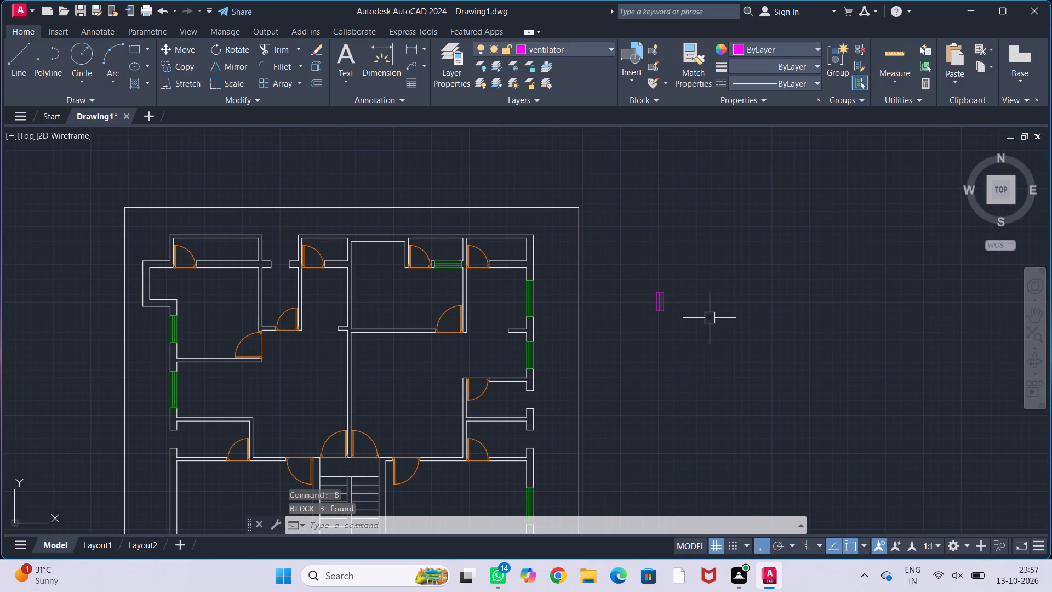
middle_click_drag(714, 326, 685, 298)
scroll(626, 281, "up", 2)
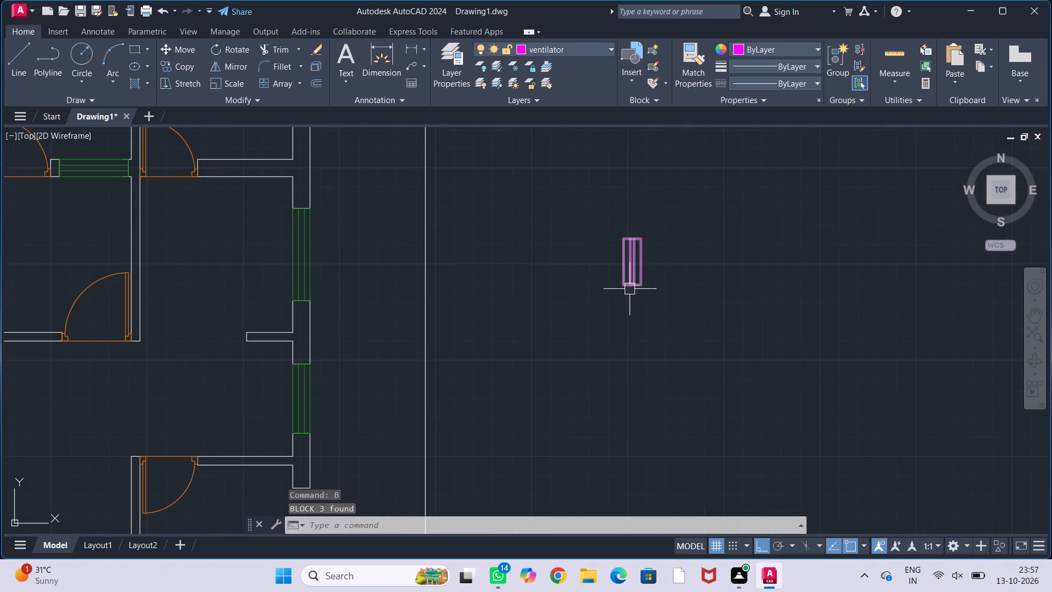
left_click(632, 277)
type("co")
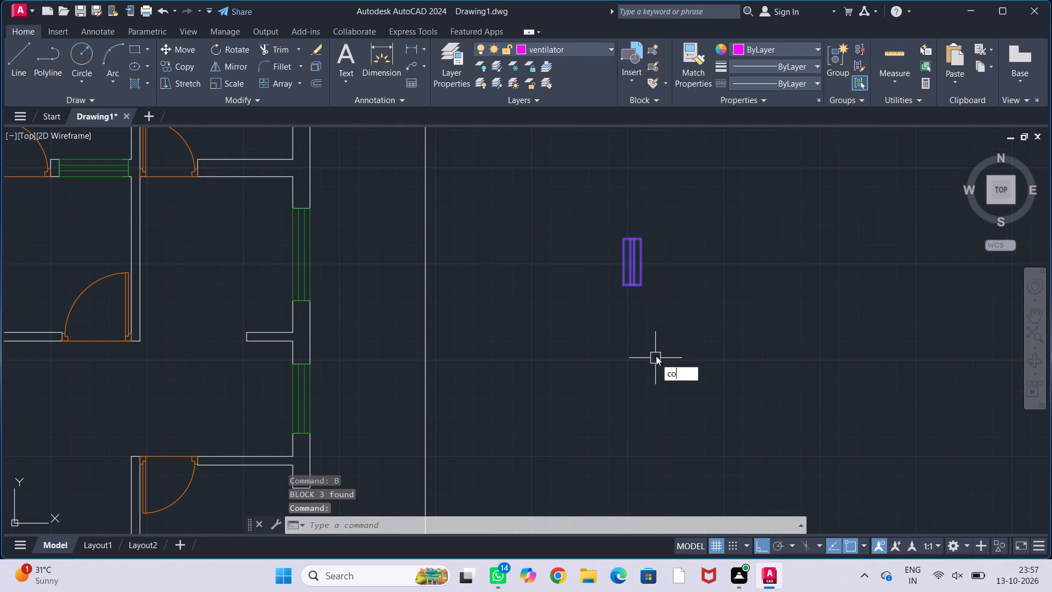
key("Return")
left_click(630, 276)
left_click(640, 399)
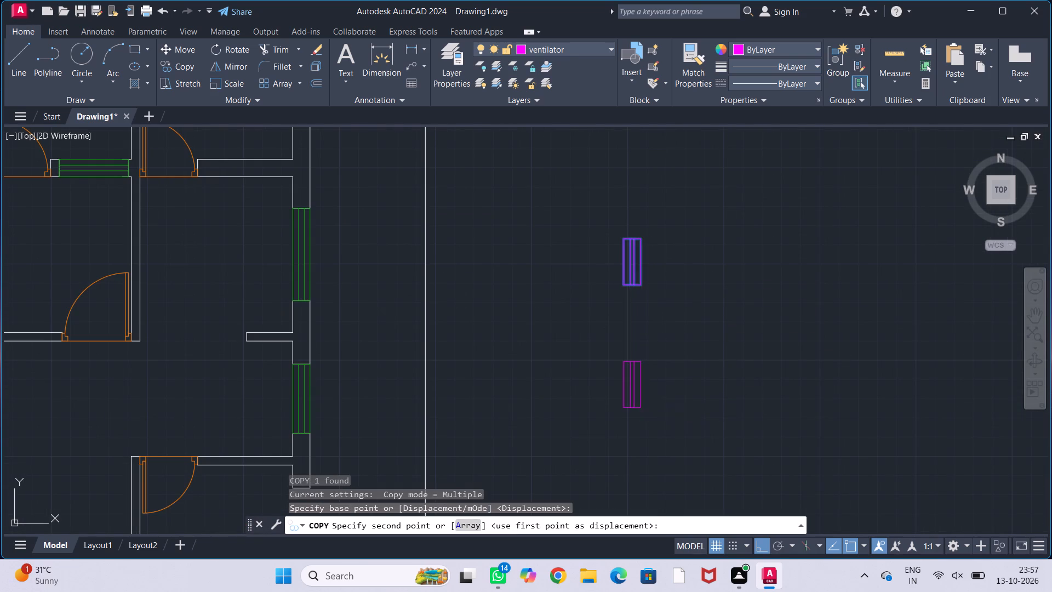
key("Escape")
key("Escape")
Rotate the copied ventilator 270° about its upper east corner so it lies horizontally.
left_click(641, 395)
key("r")
key("o")
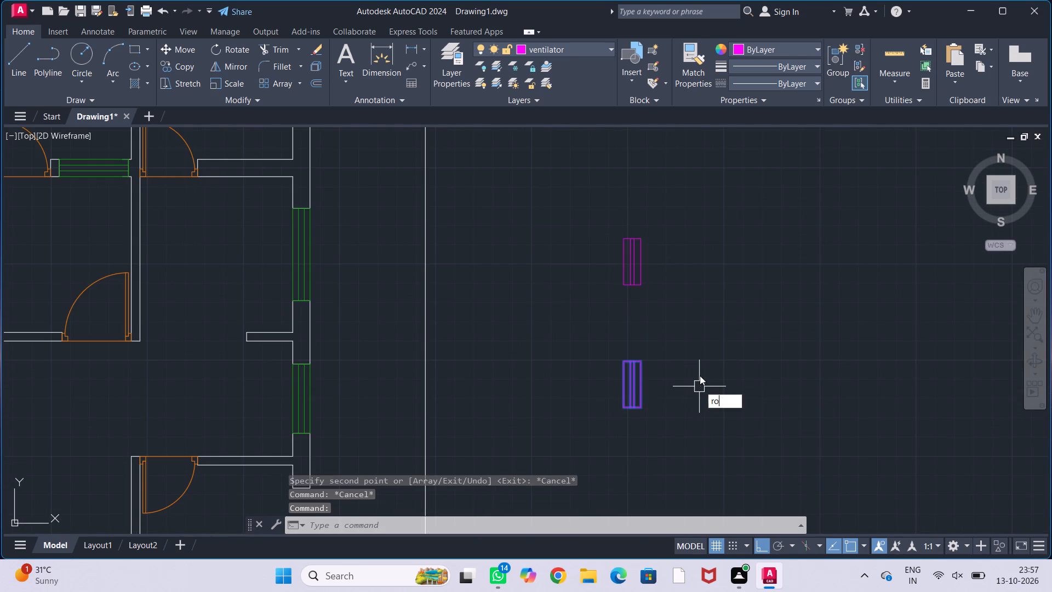
key("Return")
left_click(639, 358)
left_click(668, 422)
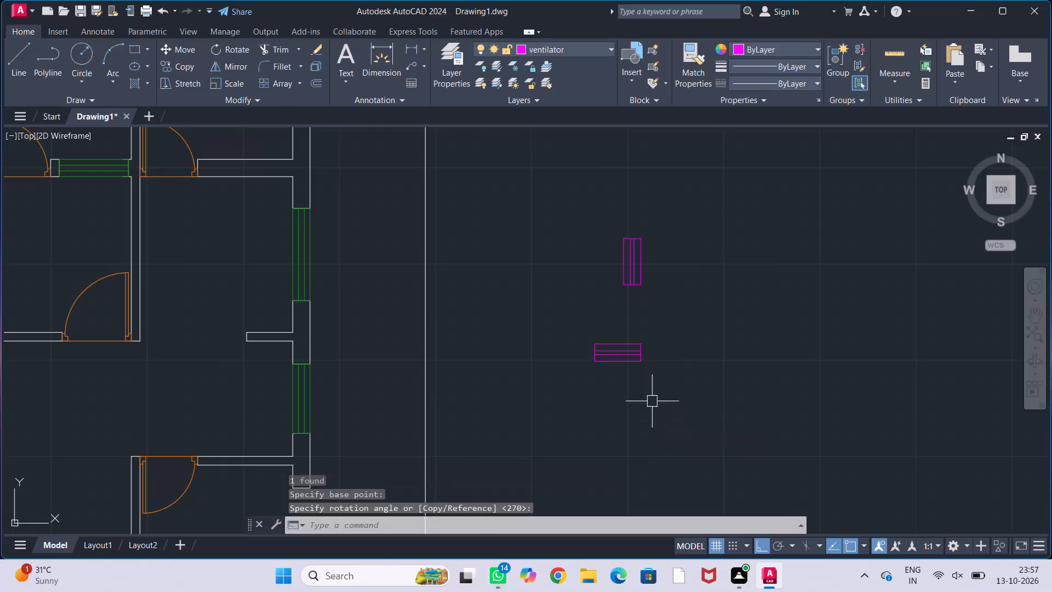
Move the horizontal ventilator by its lower west corner into the opening in the narrow northwest room's top wall.
left_click(607, 357)
key("m")
key("Return")
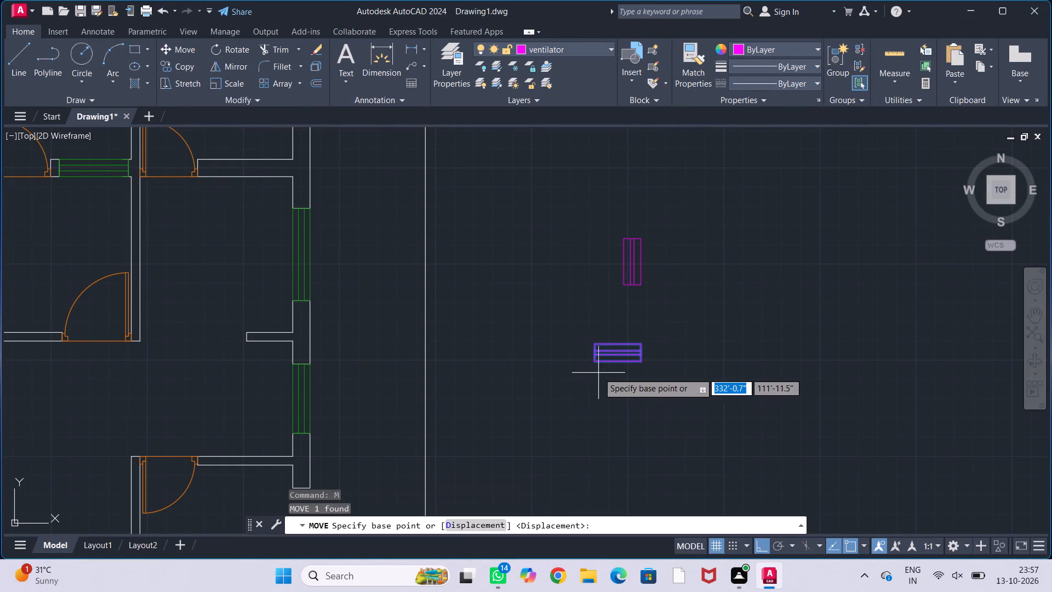
left_click(592, 364)
scroll(567, 318, "down", 2)
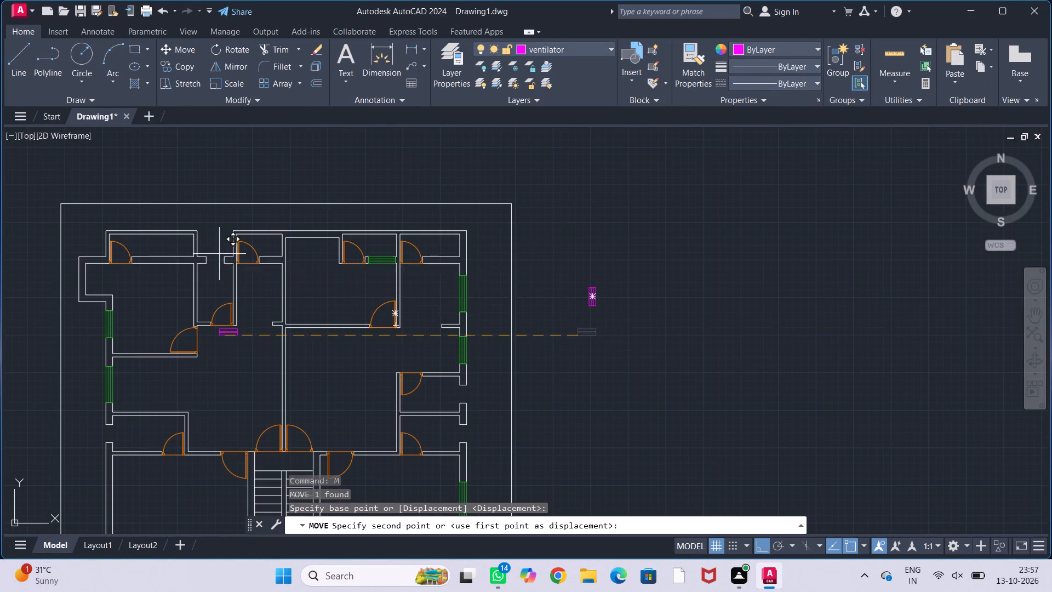
scroll(193, 253, "up", 4)
left_click(259, 304)
key("Escape")
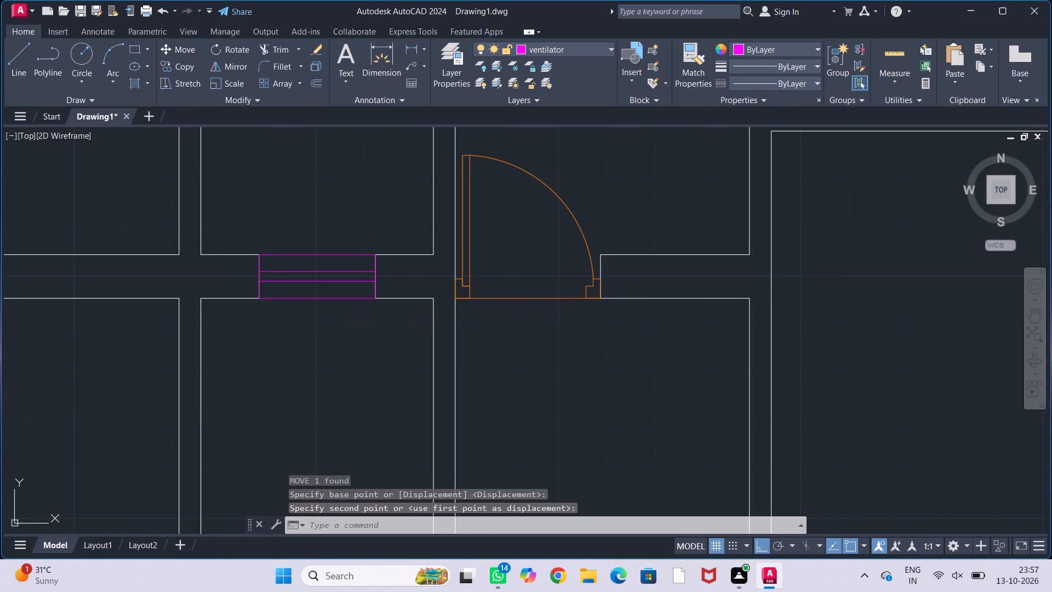
key("Escape")
key("Escape")
key("Escape")
Move the vertical ventilator by its lower west corner into the opening in the upper small east room's outer wall.
scroll(279, 335, "down", 2)
middle_click_drag(287, 357, 321, 262)
scroll(323, 263, "down", 2)
middle_click_drag(370, 343, 352, 293)
middle_click_drag(353, 327, 322, 286)
middle_click_drag(510, 326, 444, 303)
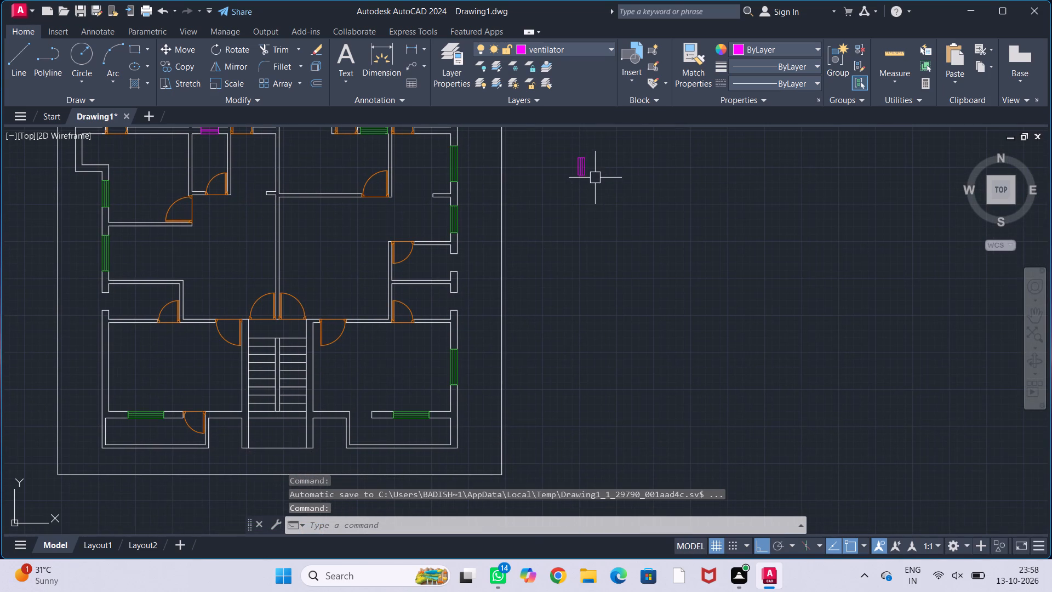
left_click(585, 170)
key("m")
key("Return")
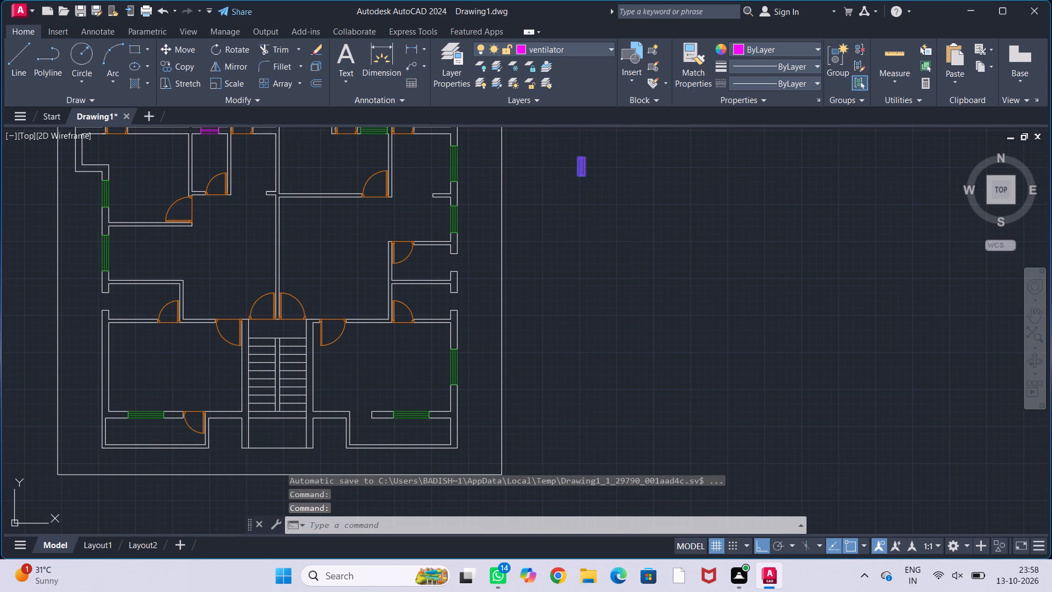
scroll(575, 186, "up", 2)
left_click(578, 158)
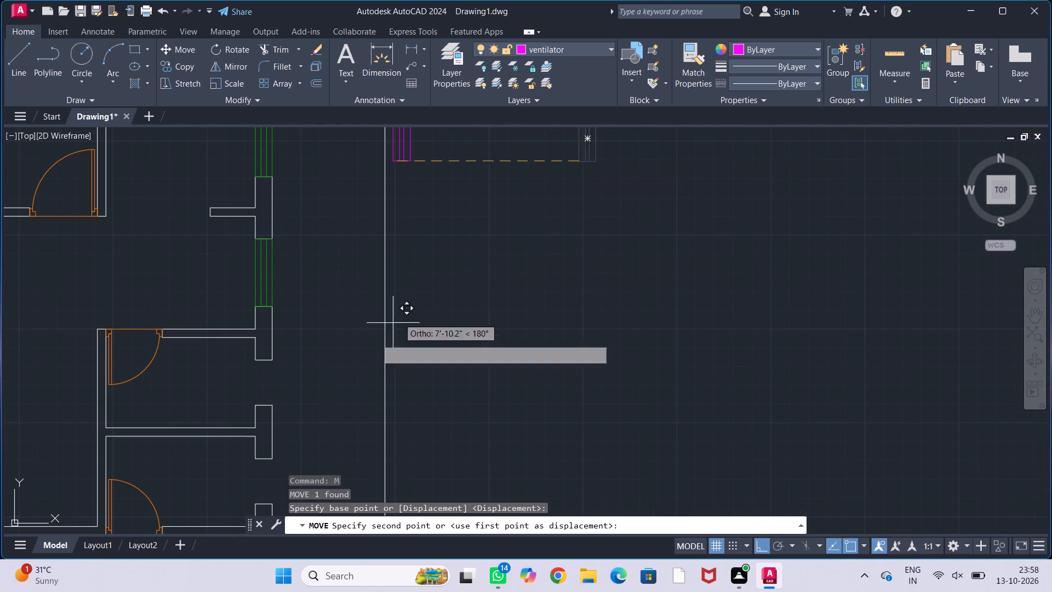
middle_click_drag(322, 377, 453, 286)
scroll(417, 297, "up", 2)
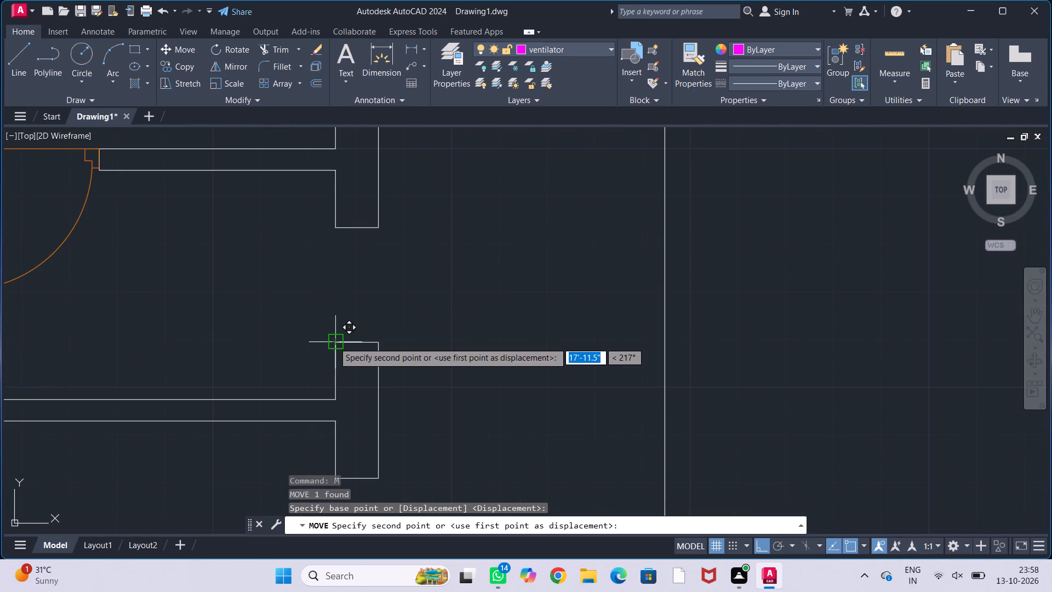
left_click(334, 342)
Copy the vertical ventilator by its lower west corner into the opening in the lower small east room's outer wall.
scroll(443, 300, "down", 3)
middle_click_drag(450, 320, 514, 258)
left_click(488, 240)
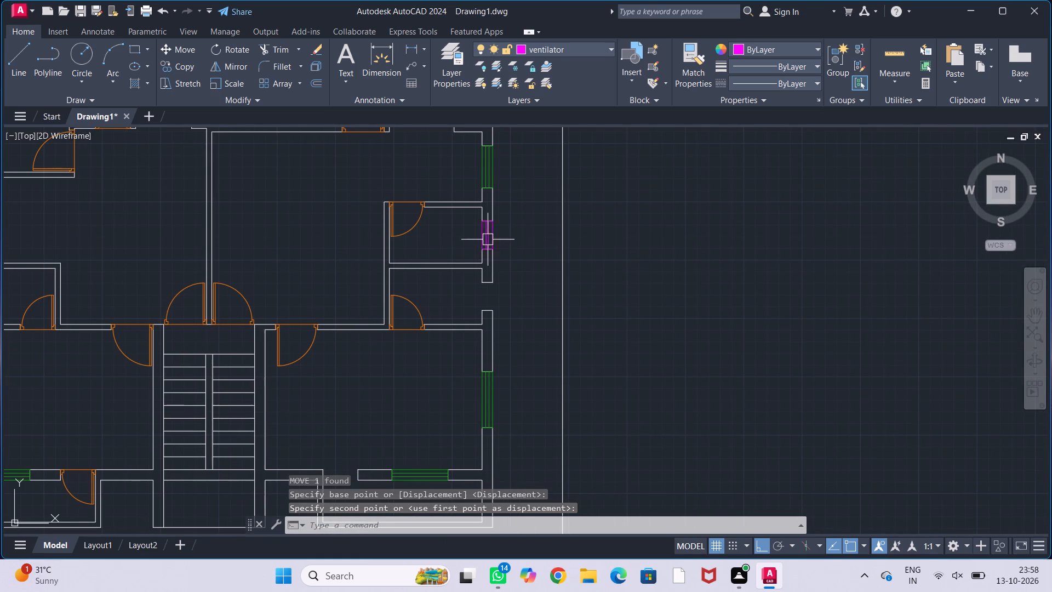
key("c")
key("o")
key("Return")
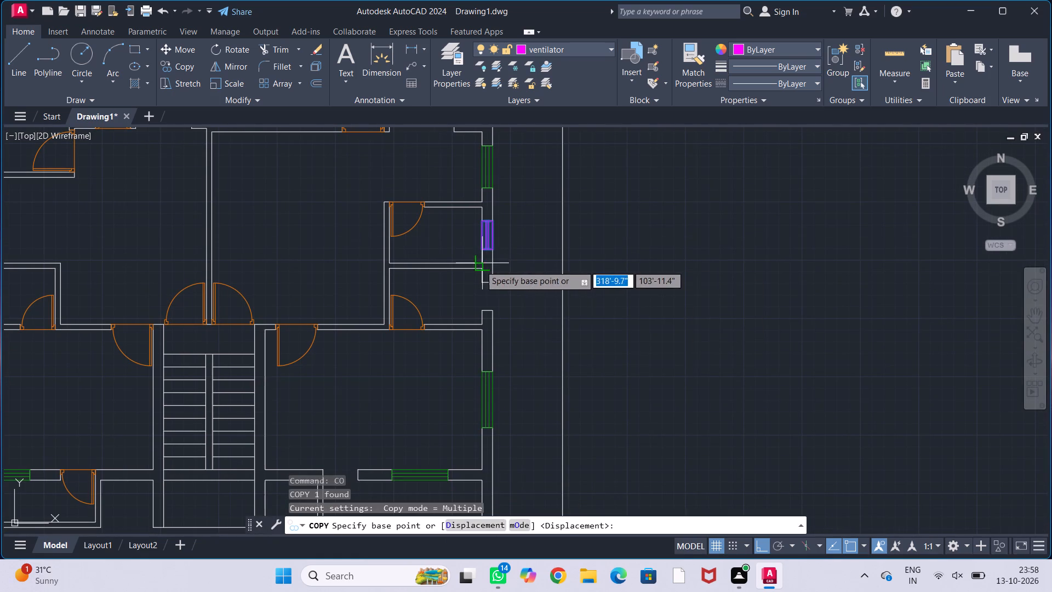
scroll(478, 262, "up", 2)
left_click(481, 227)
scroll(471, 278, "down", 2)
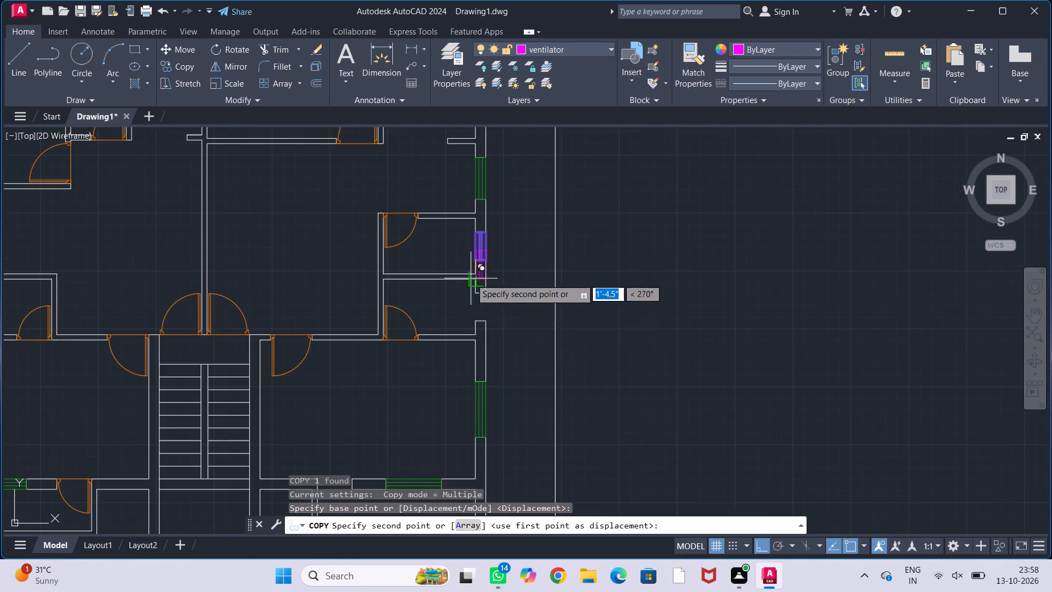
scroll(472, 331, "up", 2)
left_click(474, 300)
key("Escape")
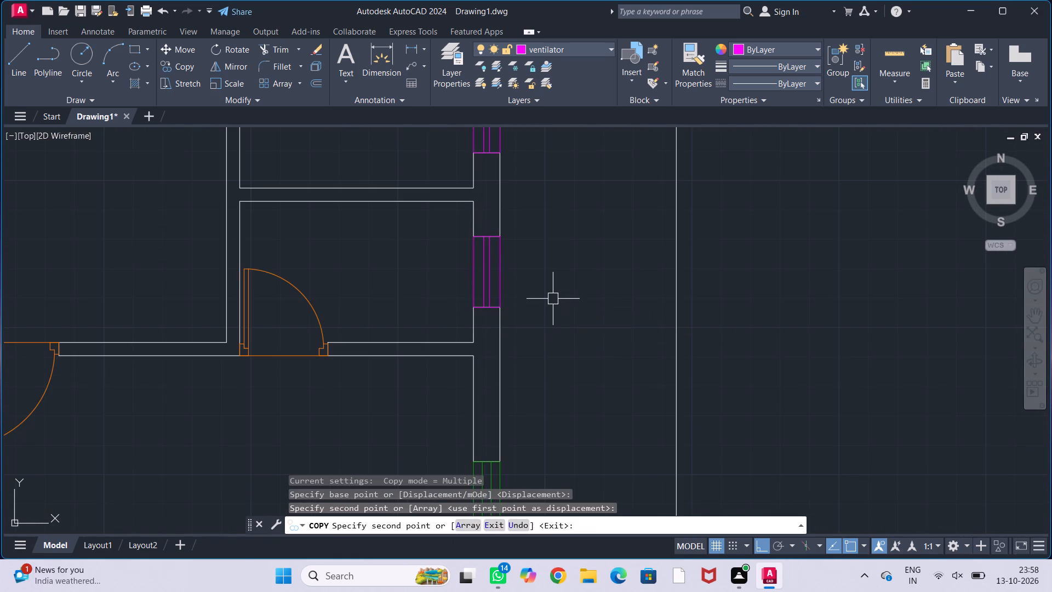
key("Escape")
key("Escape")
key("Escape")
key("Escape")
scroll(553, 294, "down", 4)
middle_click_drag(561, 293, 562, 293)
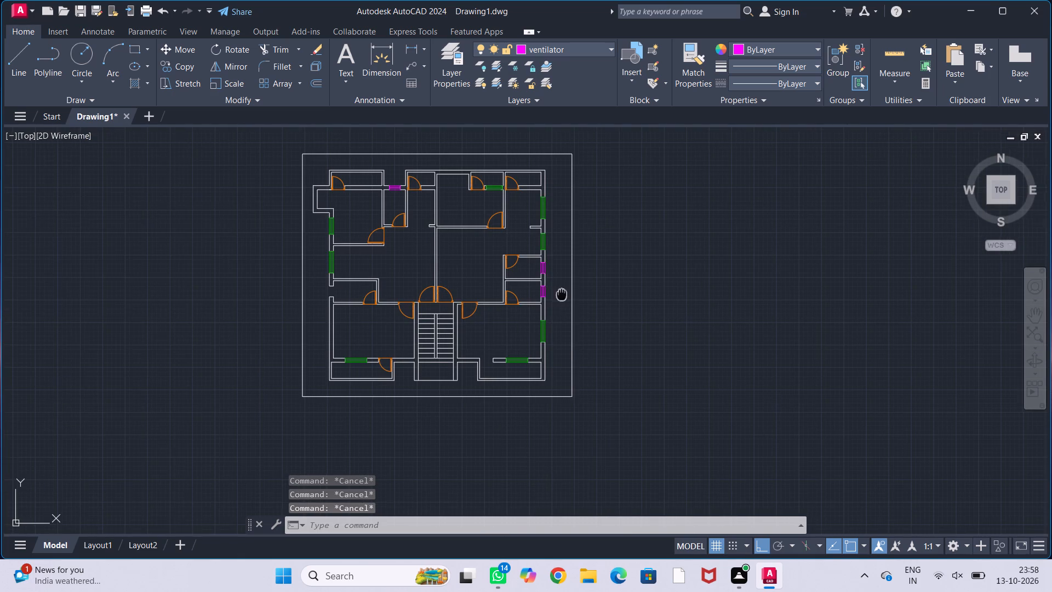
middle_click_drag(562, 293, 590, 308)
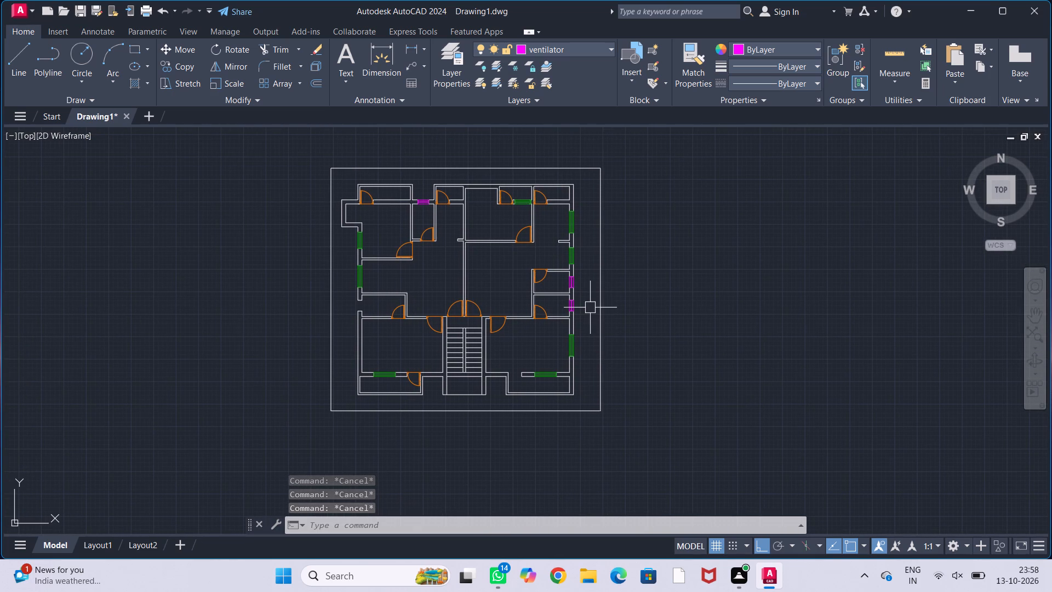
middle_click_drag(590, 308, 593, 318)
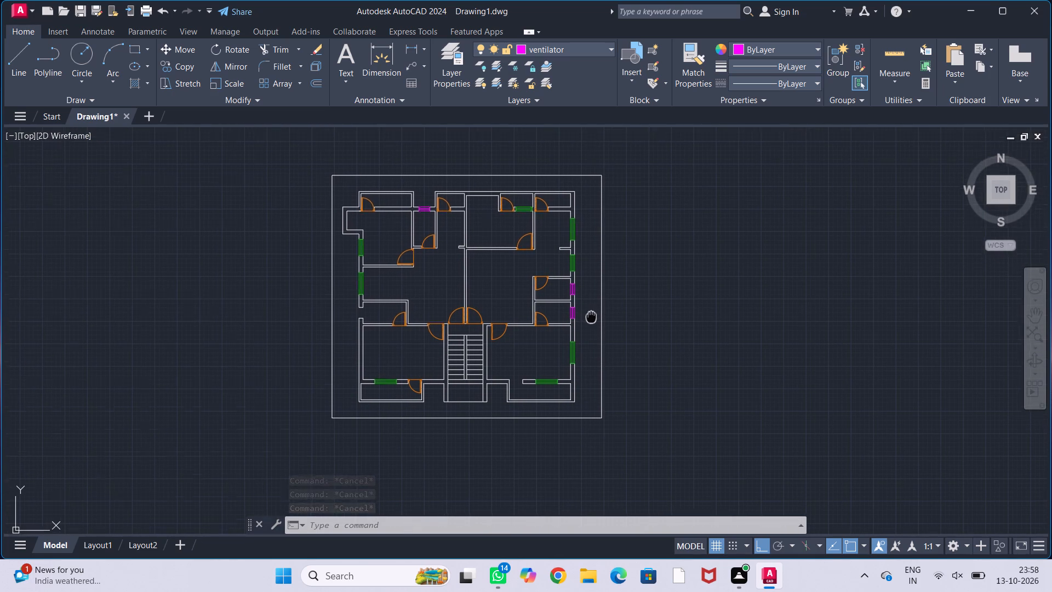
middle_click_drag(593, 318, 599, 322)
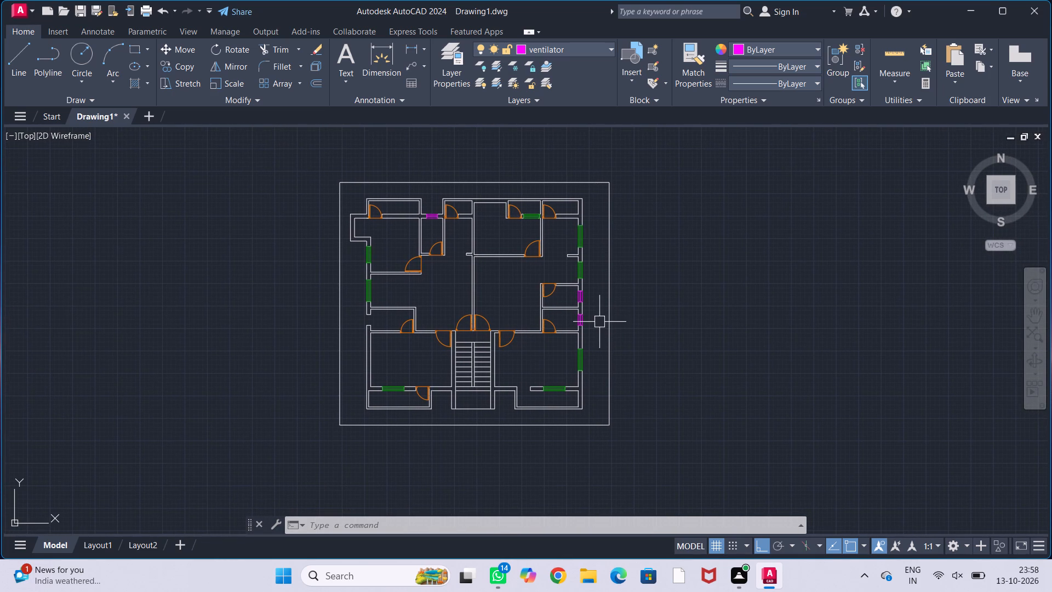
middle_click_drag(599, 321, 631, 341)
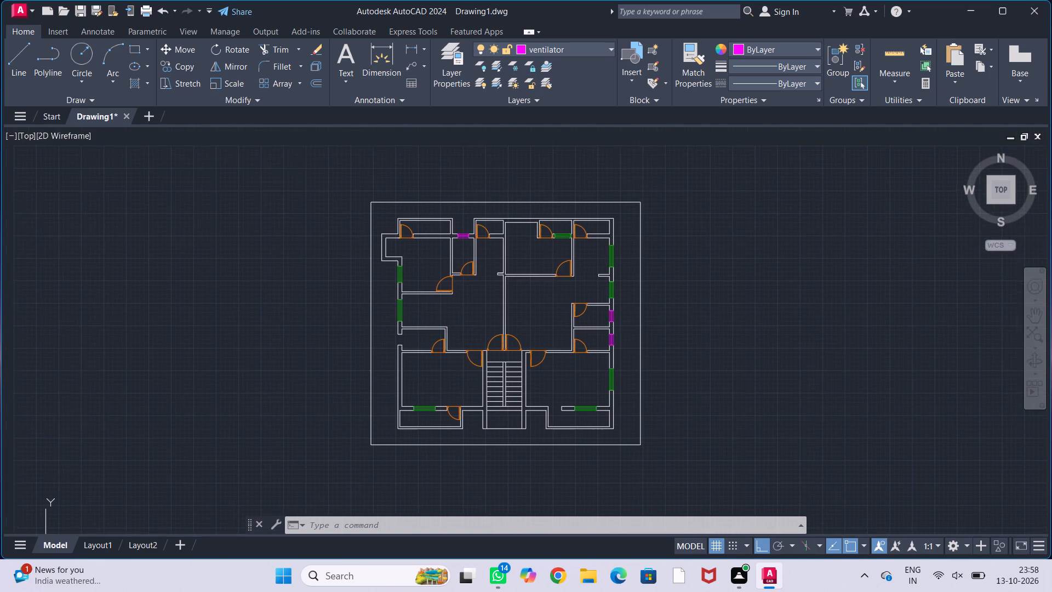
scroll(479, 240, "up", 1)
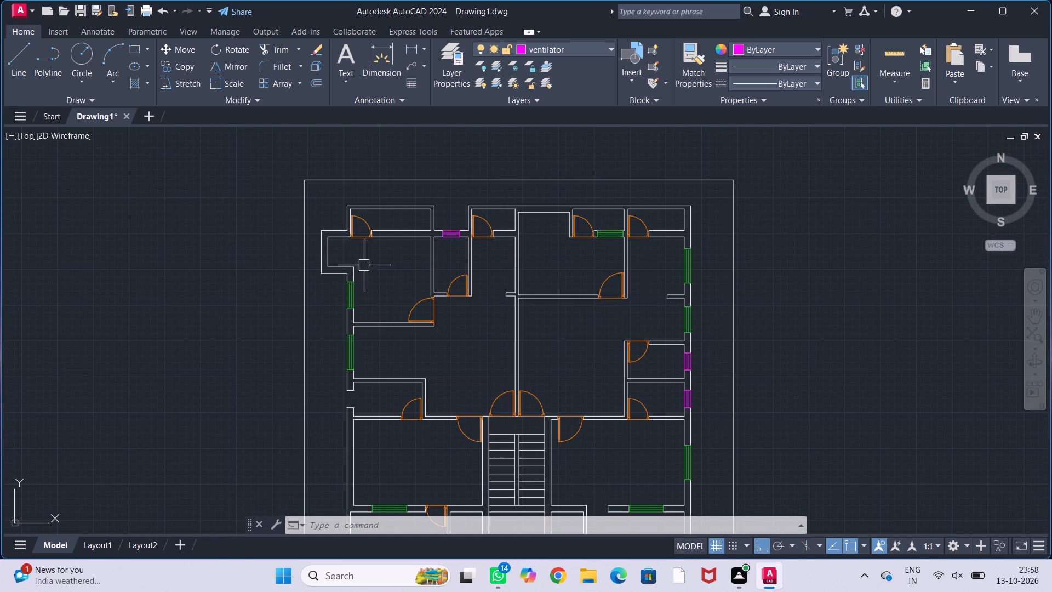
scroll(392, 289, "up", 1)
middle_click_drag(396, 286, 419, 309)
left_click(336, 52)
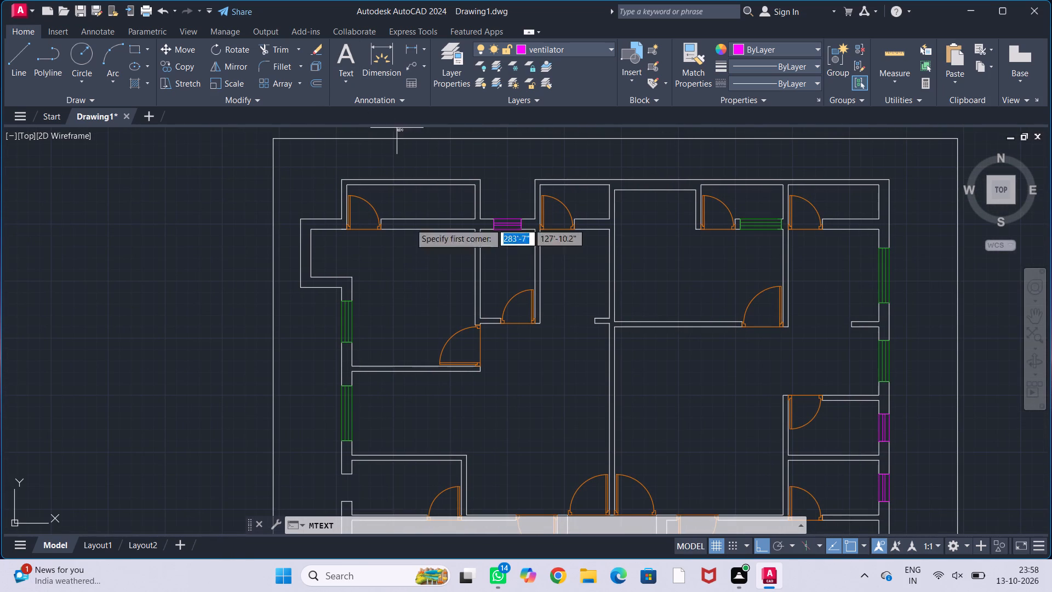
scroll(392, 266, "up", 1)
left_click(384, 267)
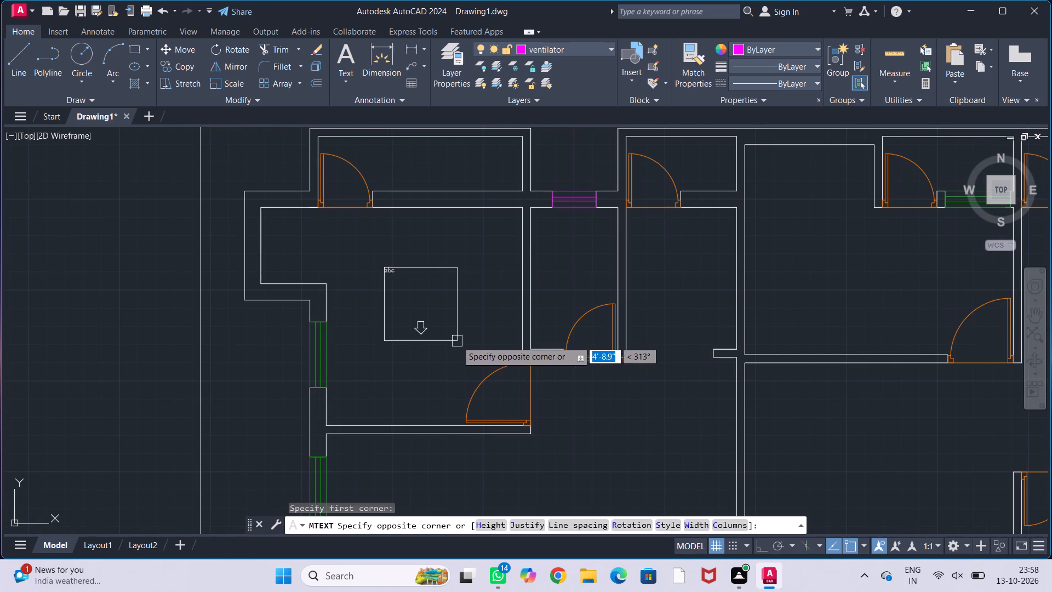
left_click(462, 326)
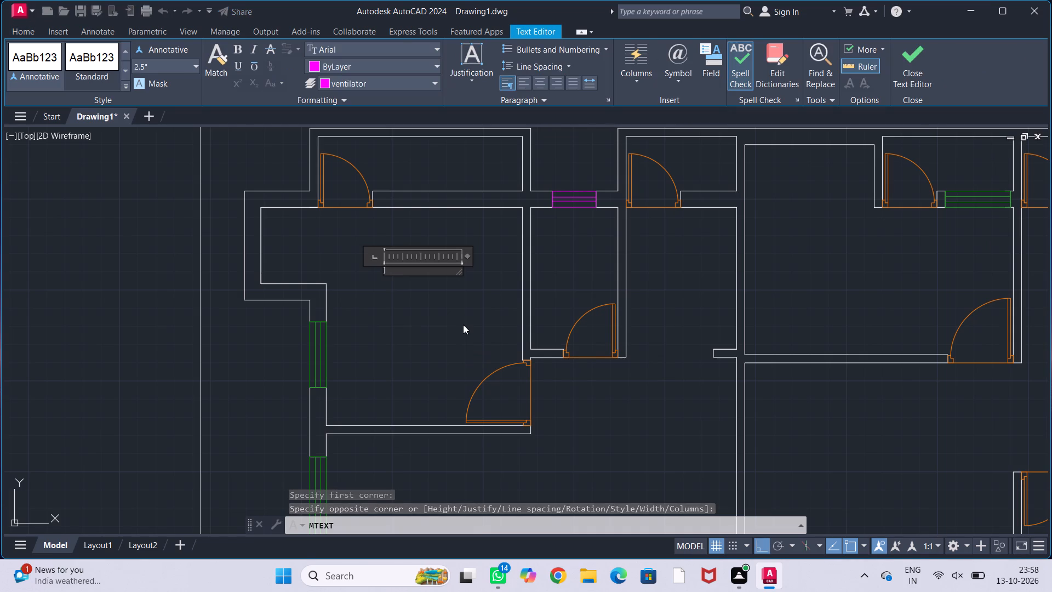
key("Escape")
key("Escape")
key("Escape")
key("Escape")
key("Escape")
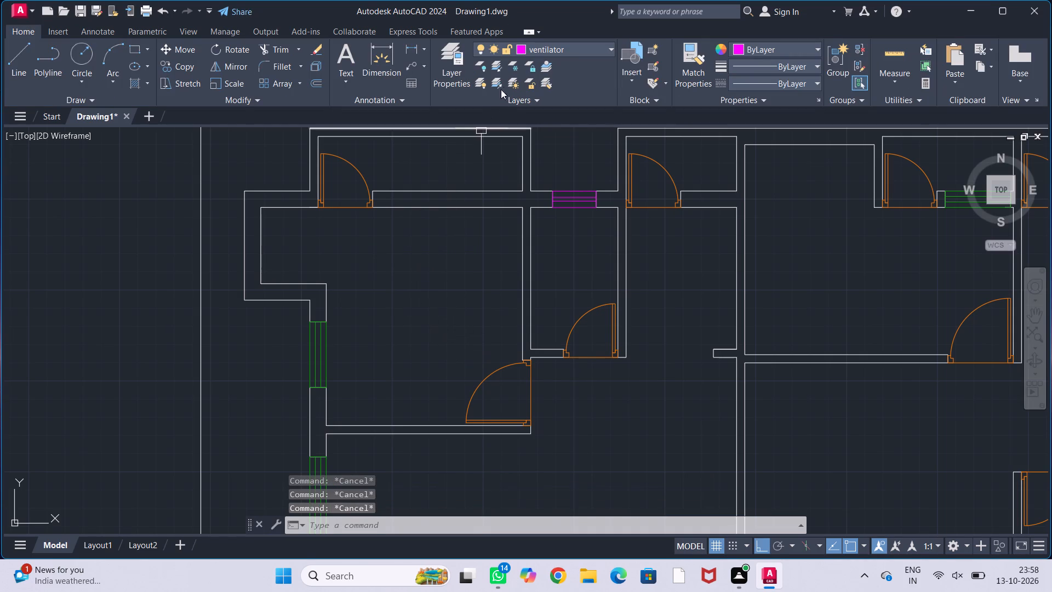
On the wall layer, add a two-line multiline text label in the northwest room reading BEDROOM and 9'-0" X 13'-0".
left_click(570, 46)
left_click(566, 112)
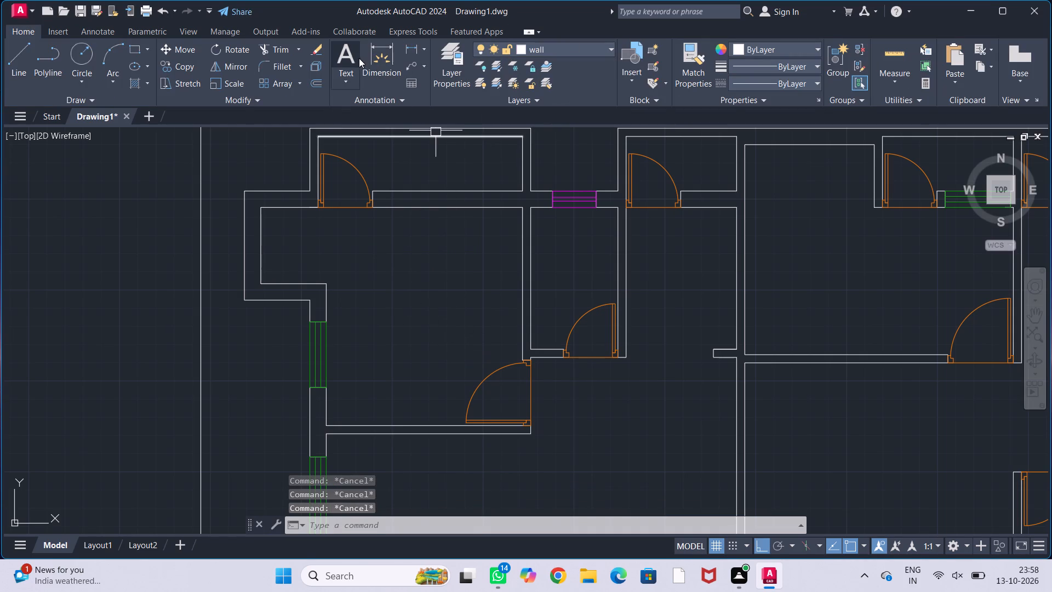
left_click(347, 59)
left_click_drag(377, 265, 386, 264)
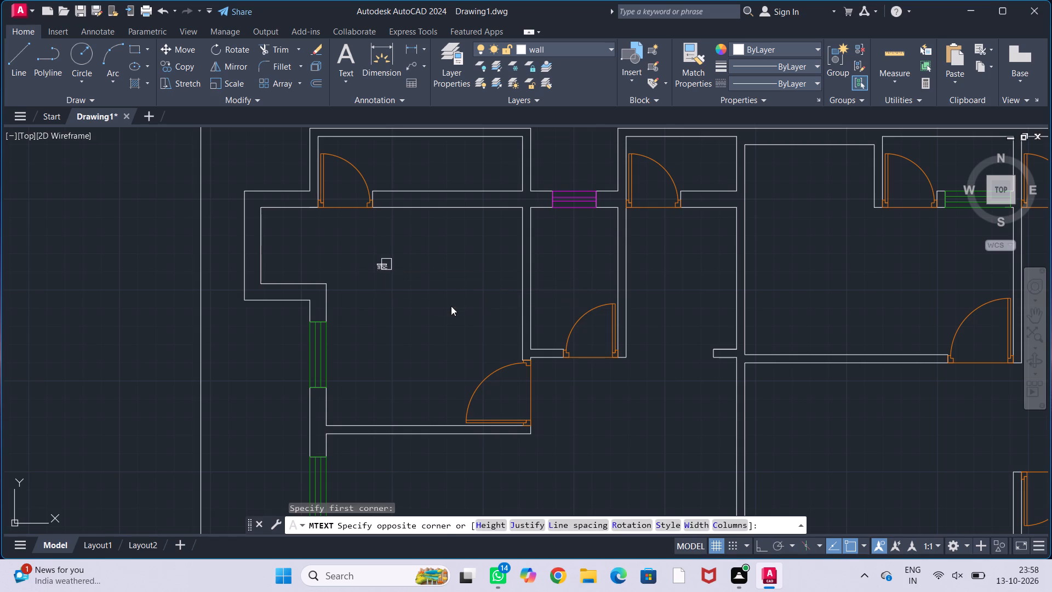
left_click(454, 317)
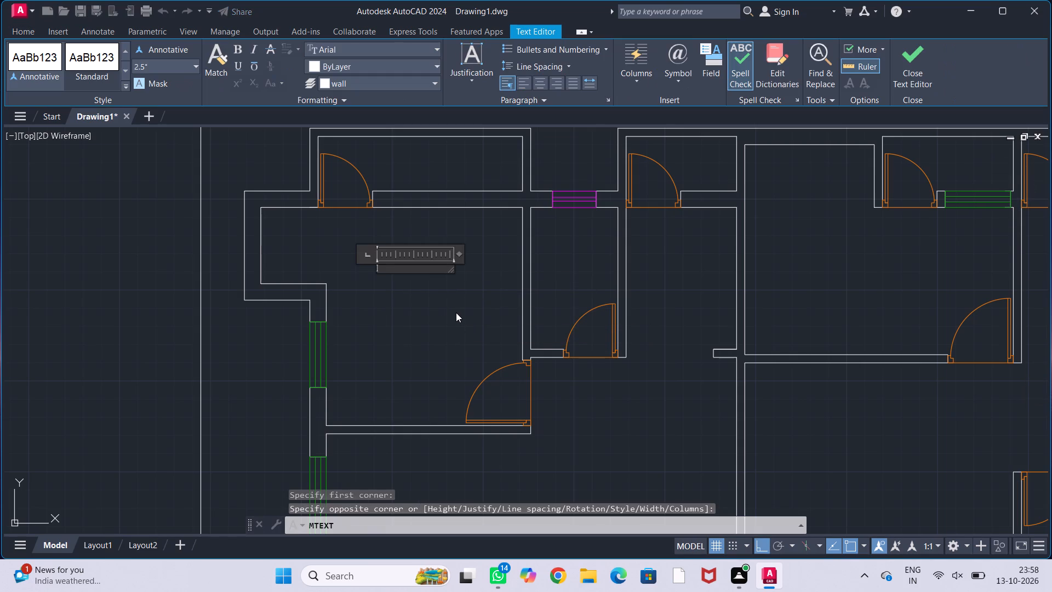
key("b")
key("e")
type("DROOM")
key("Return")
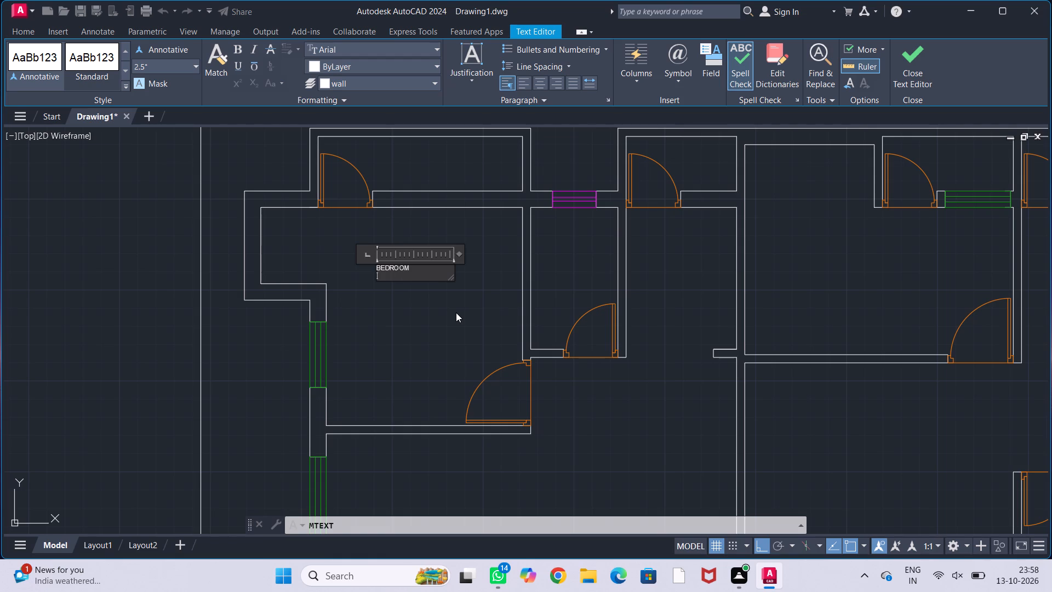
type("9'")
key("minus")
type("0\"")
key("space")
type("X")
key("space")
type("13")
key("apostrophe")
key("minus")
type("0\"")
left_click(403, 320)
key("Escape")
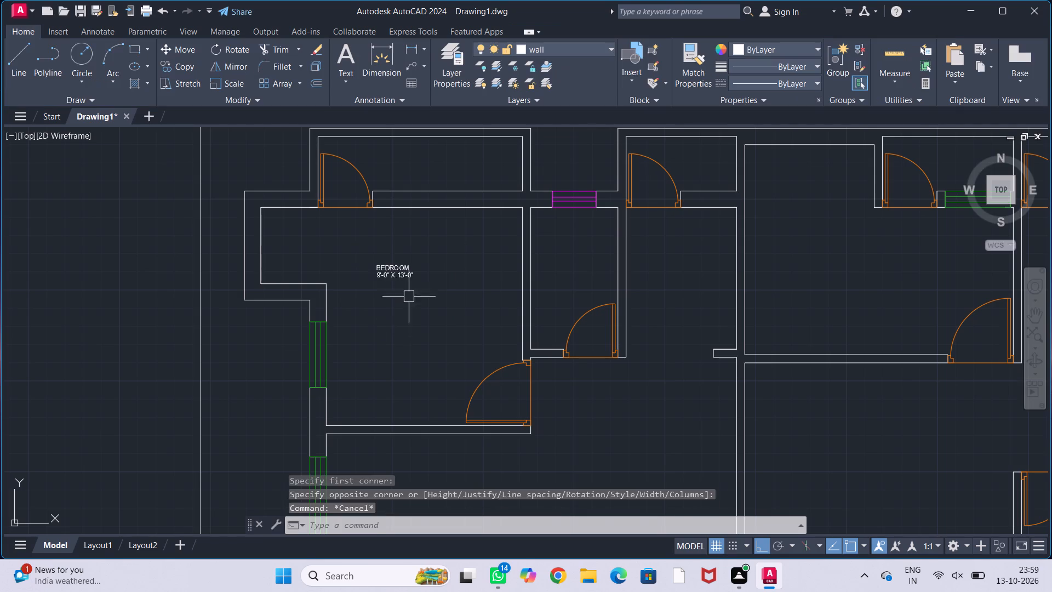
key("Escape")
Set the text height of the BEDROOM label to 5".
left_click(401, 276)
right_click(401, 276)
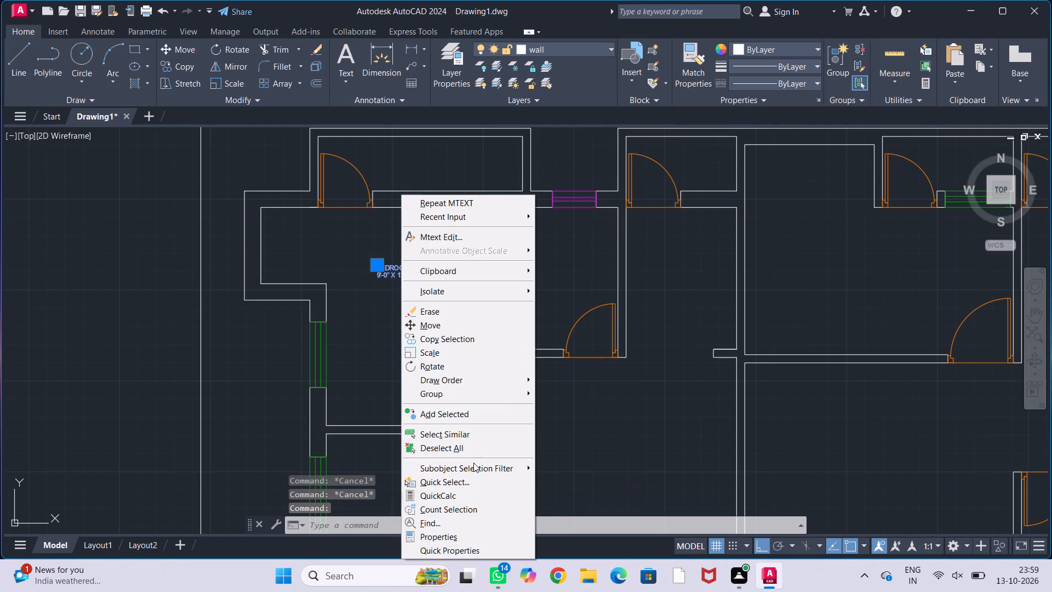
left_click(493, 534)
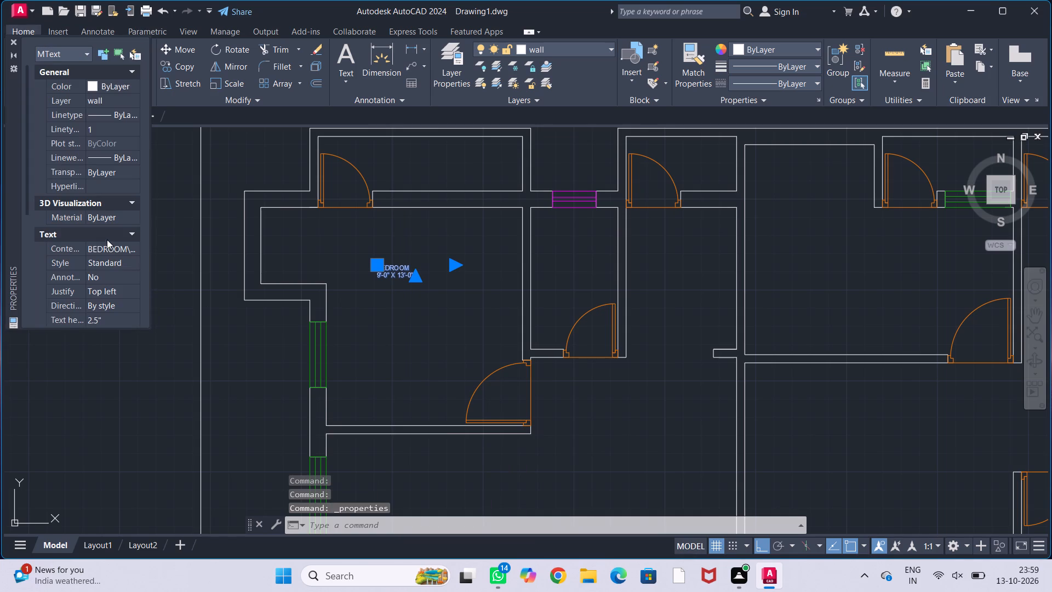
scroll(102, 246, "down", 2)
left_click(113, 186)
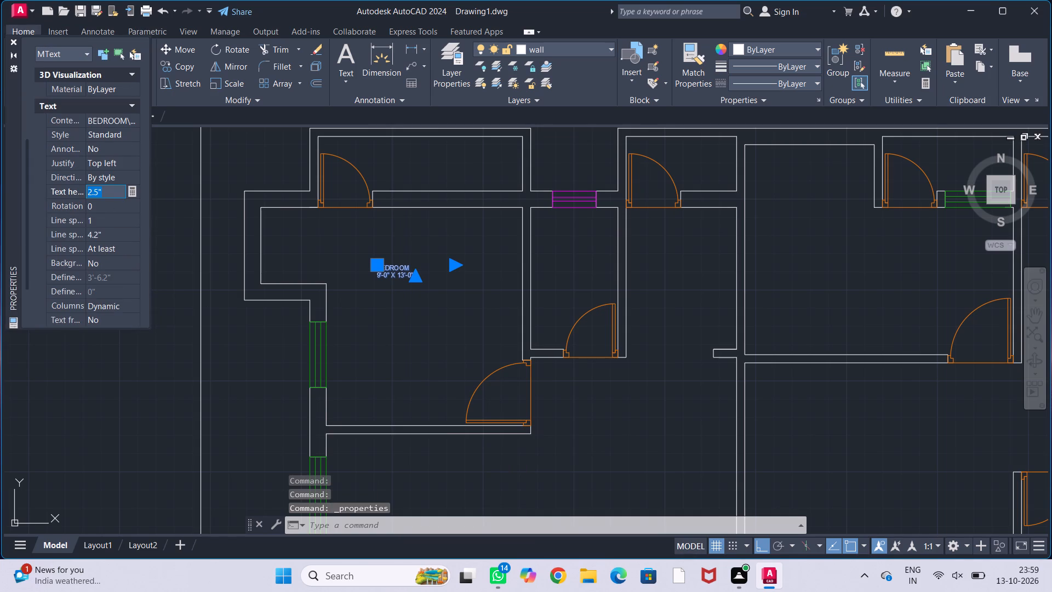
key("BackSpace")
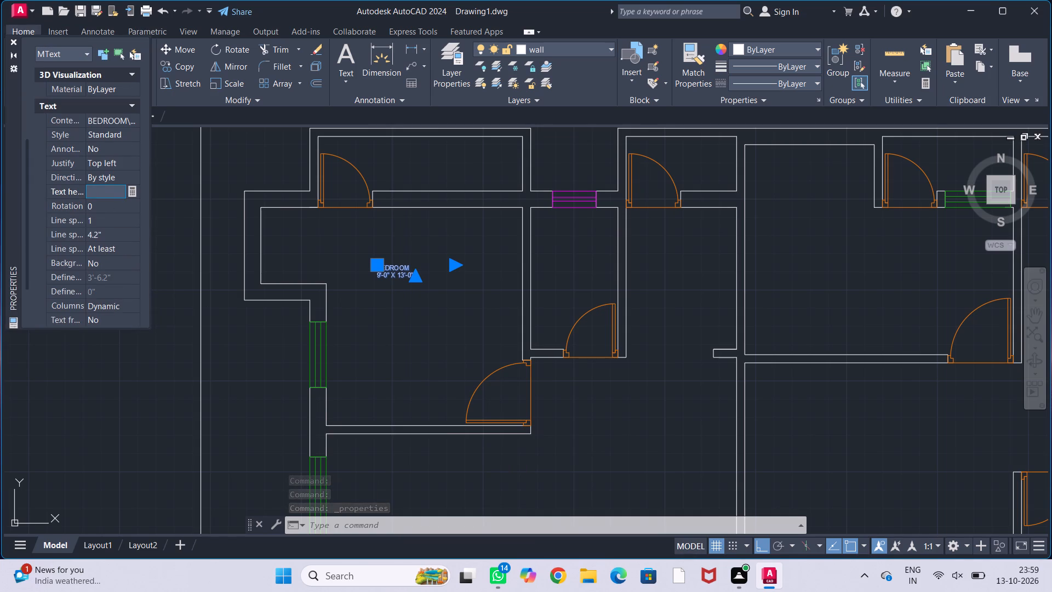
type("5\"")
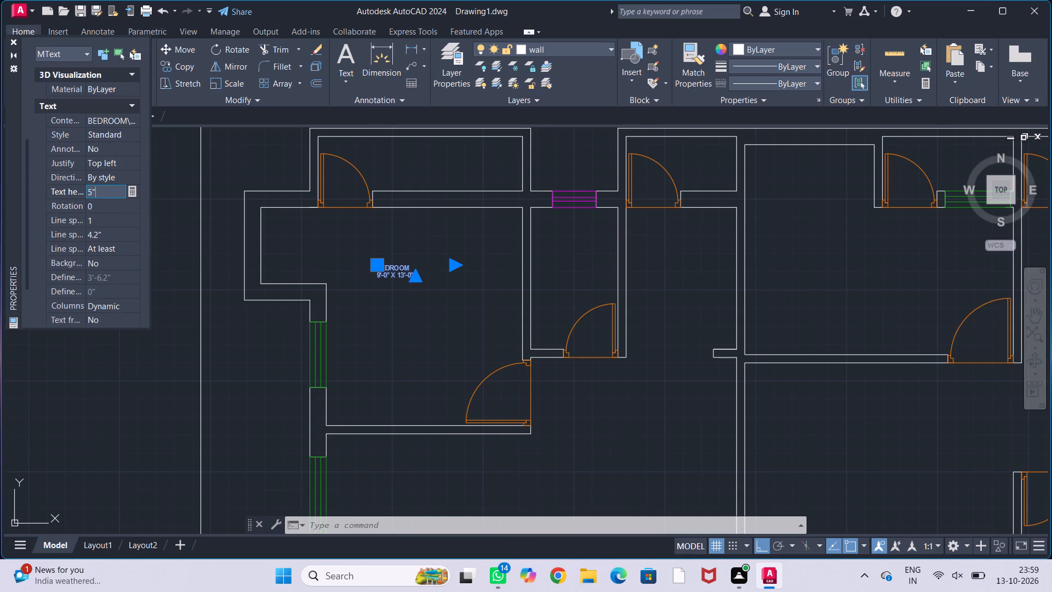
key("Return")
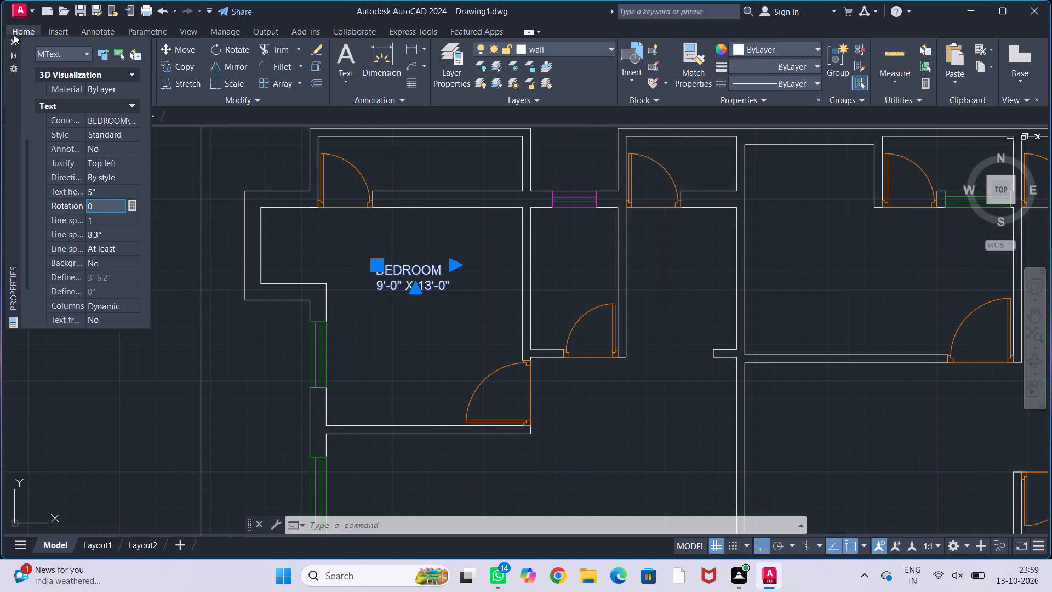
left_click(12, 43)
key("Escape")
key("Escape")
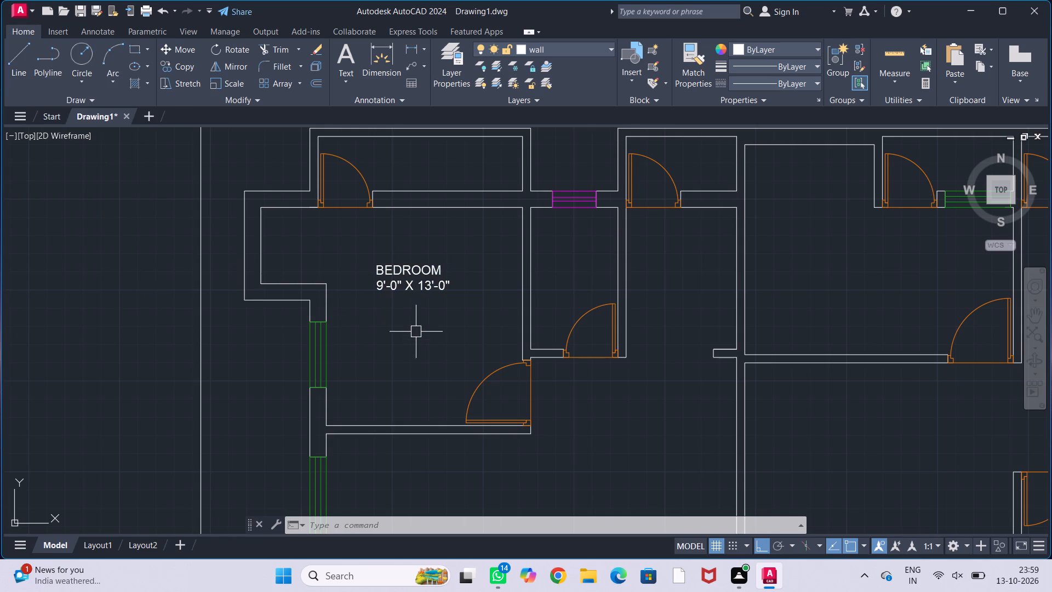
key("Escape")
Add a multiline text label reading SERVICE AREA in the narrow space north of the northwest bedroom.
scroll(418, 321, "down", 2)
middle_click_drag(430, 329, 398, 296)
scroll(391, 287, "up", 1)
middle_click_drag(391, 286, 399, 340)
scroll(379, 259, "up", 2)
middle_click_drag(408, 241, 424, 231)
left_click(344, 59)
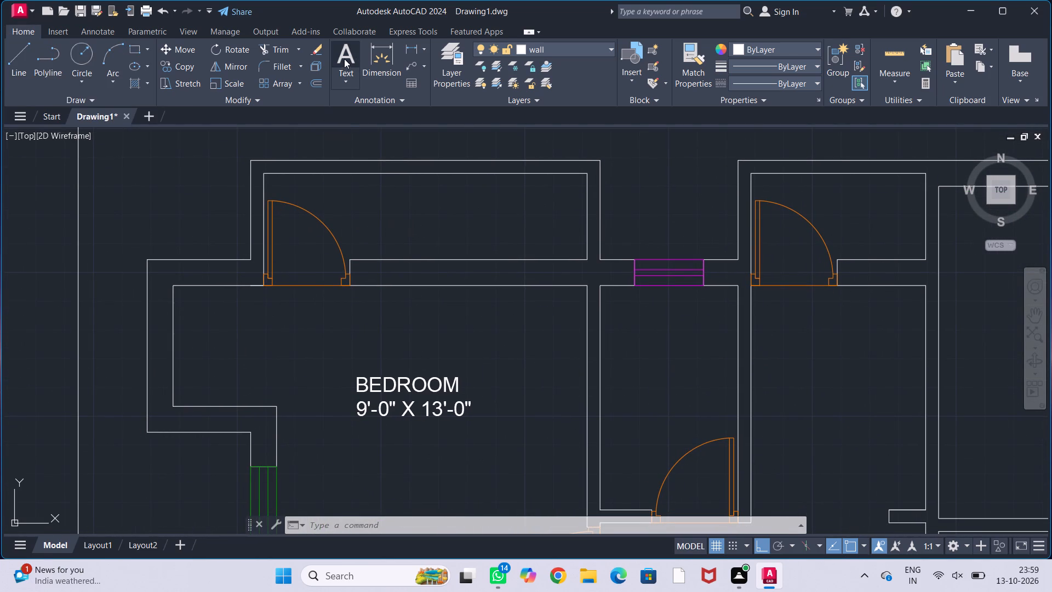
left_click(355, 197)
left_click(534, 231)
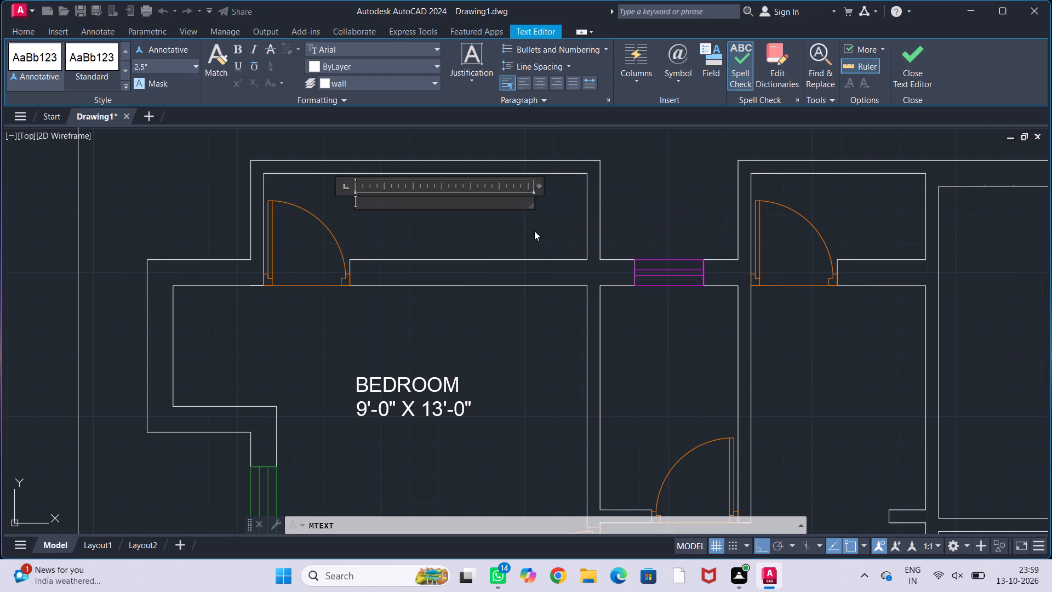
key("s")
type("ERV")
type("ICE AREA")
left_click(499, 229)
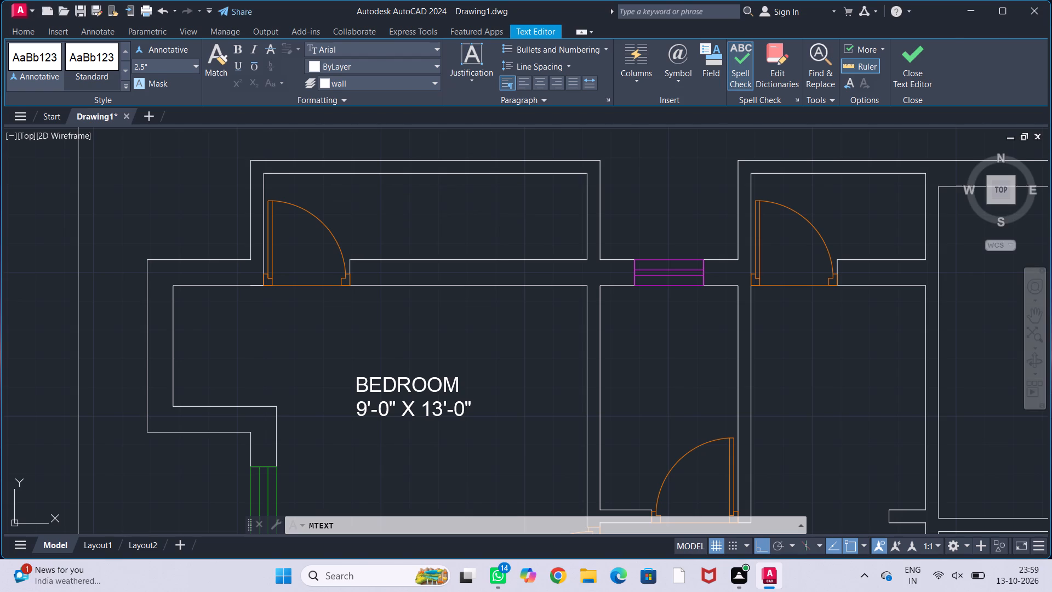
key("Escape")
key("Escape")
key("Escape")
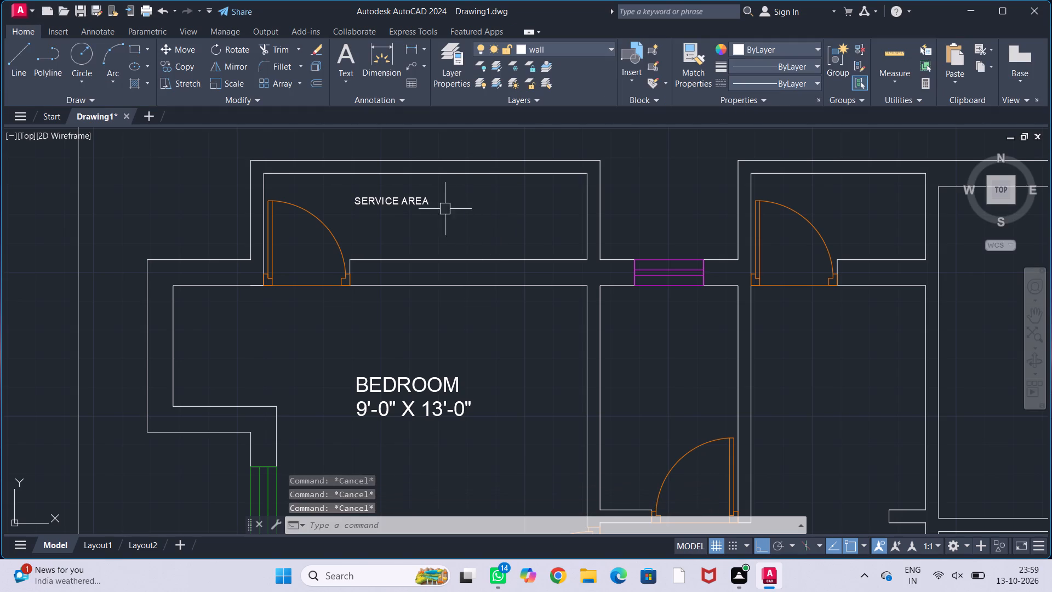
Match the properties of the northwest room's BEDROOM label onto the SERVICE AREA label.
left_click(455, 386)
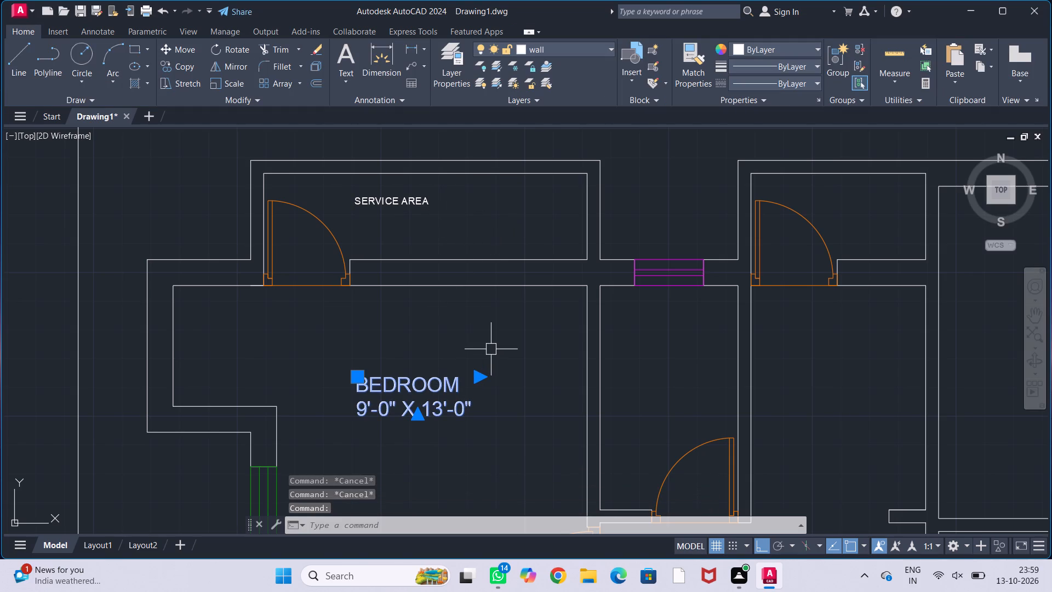
type("MATCHP")
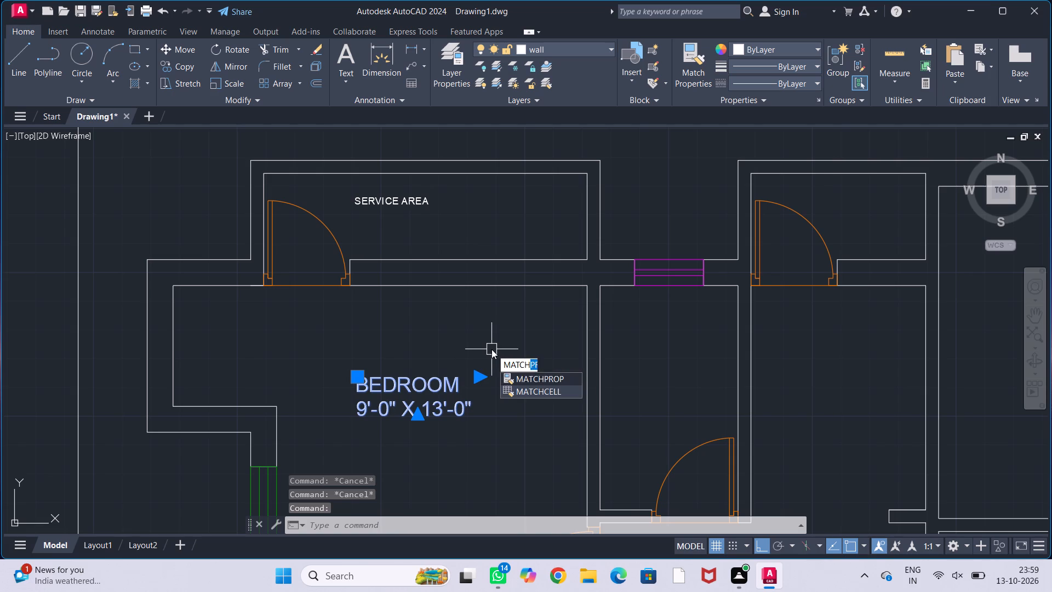
left_click(544, 380)
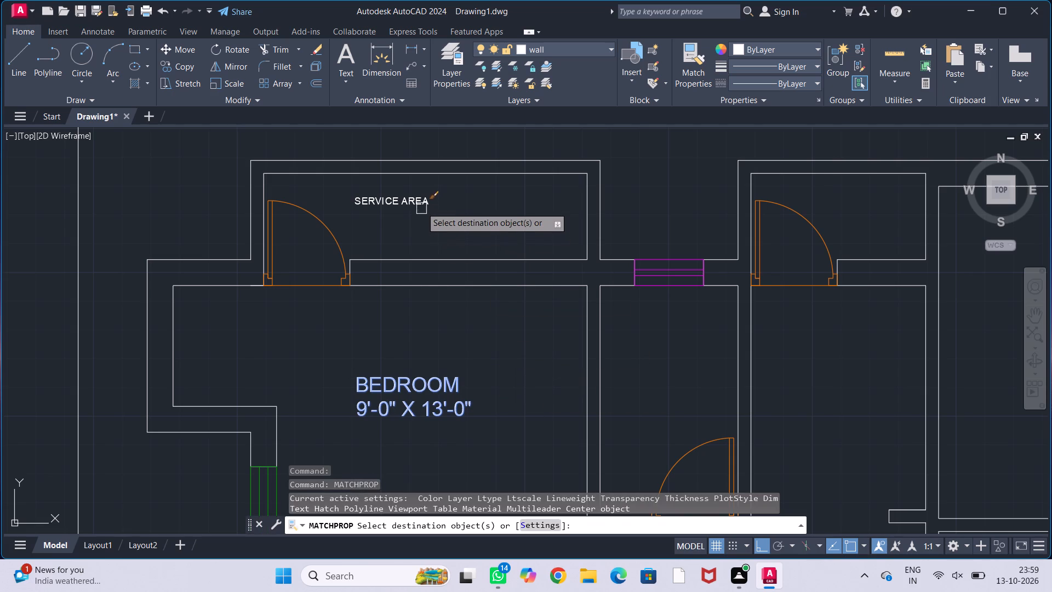
left_click(418, 198)
key("Escape")
key("Escape")
key("Escape")
key("Escape")
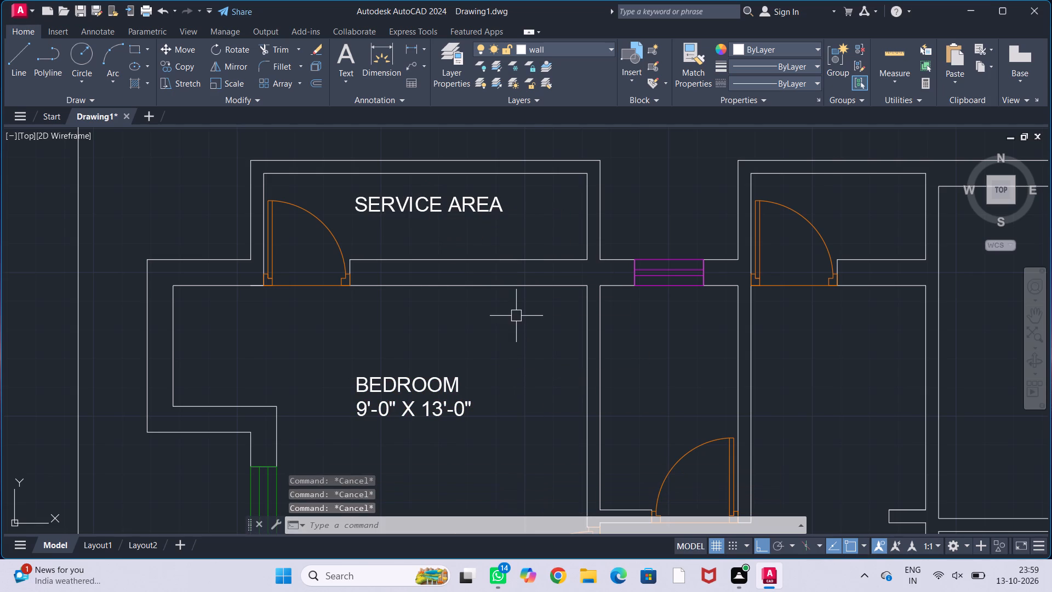
Copy the BEDROOM label straight east into the other four rooms along the north side of the plan.
middle_click_drag(518, 331, 502, 248)
scroll(505, 267, "down", 2)
middle_click_drag(501, 271, 453, 270)
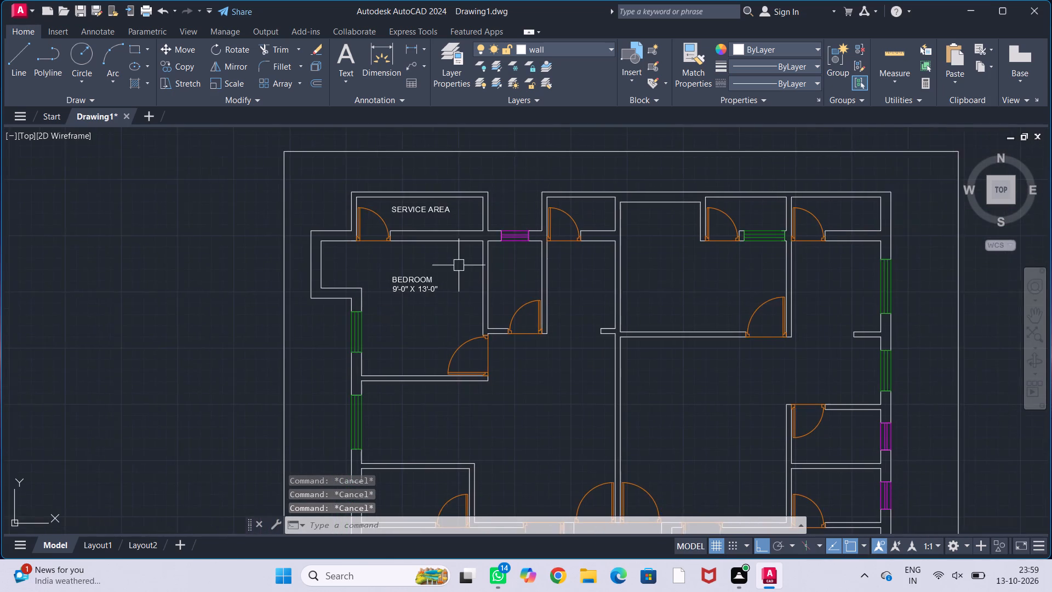
scroll(459, 265, "down", 1)
middle_click_drag(466, 275, 438, 277)
left_click(414, 284)
type("CO")
key("Return")
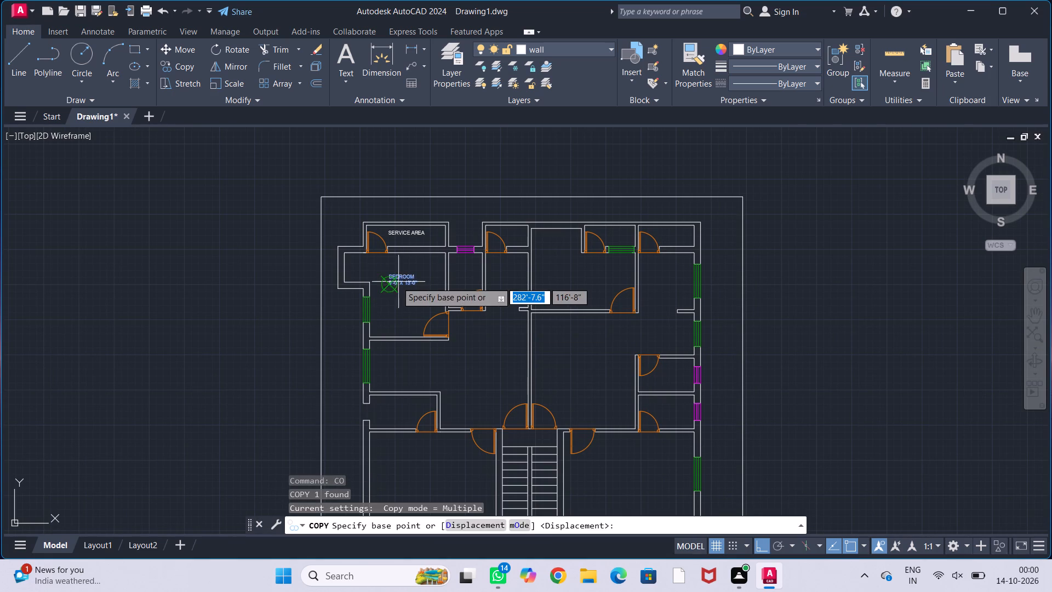
left_click(392, 287)
scroll(495, 286, "up", 2)
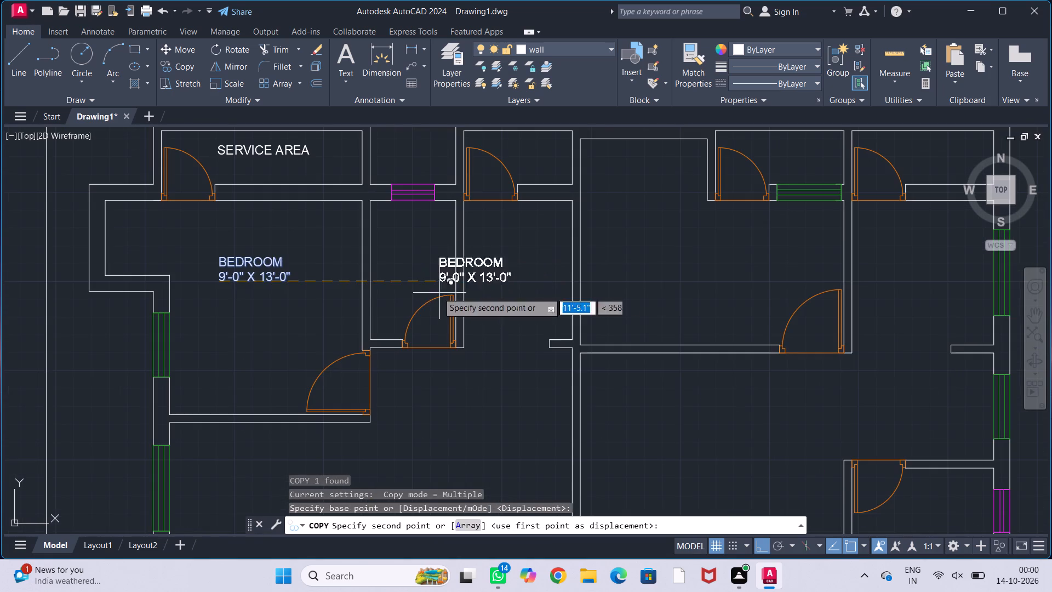
left_click(382, 283)
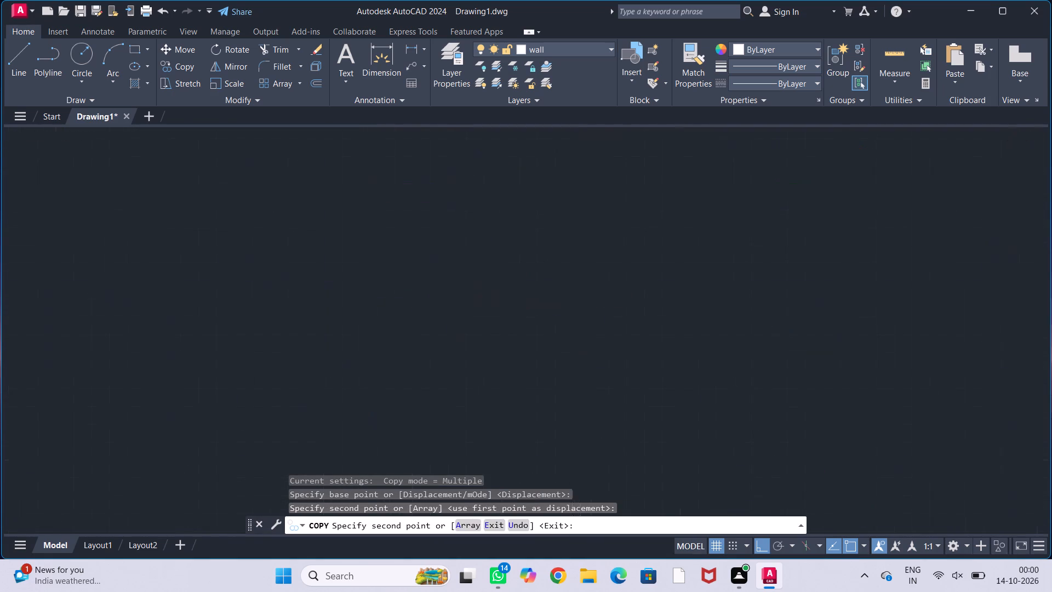
left_click(484, 283)
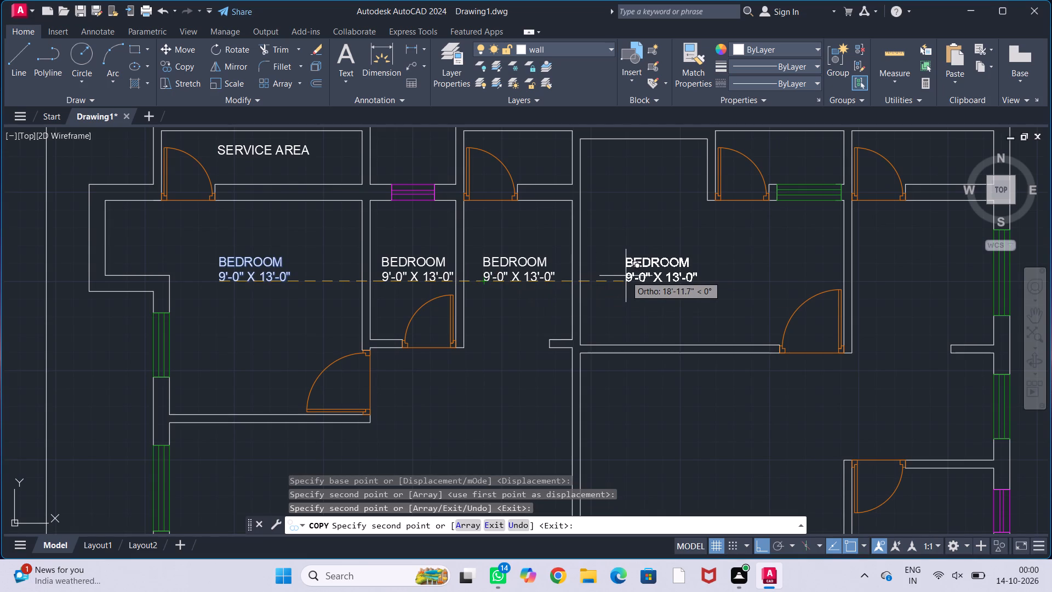
left_click(660, 272)
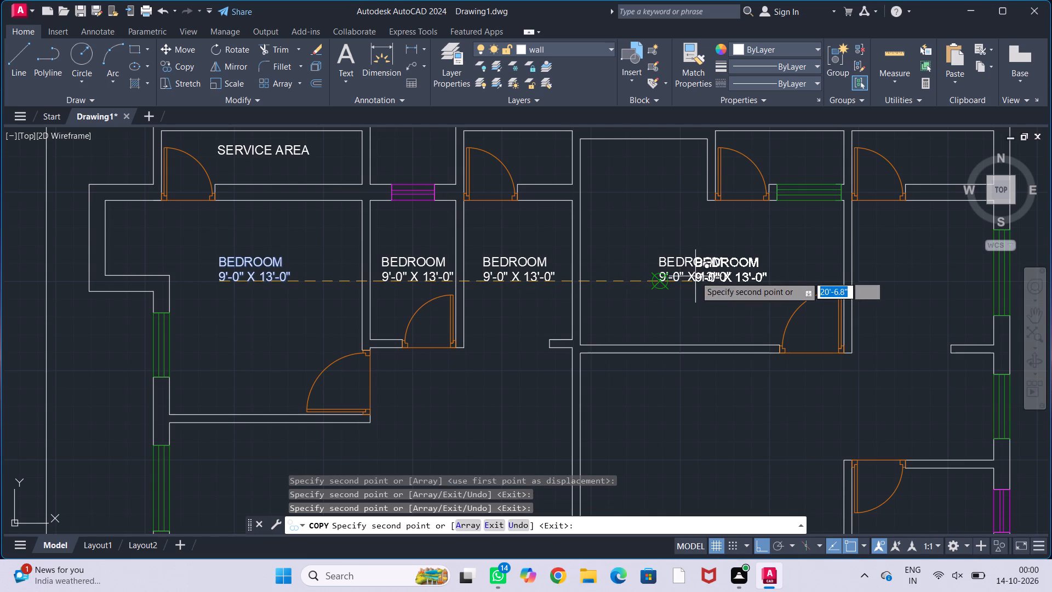
middle_click_drag(695, 276, 444, 274)
left_click(639, 273)
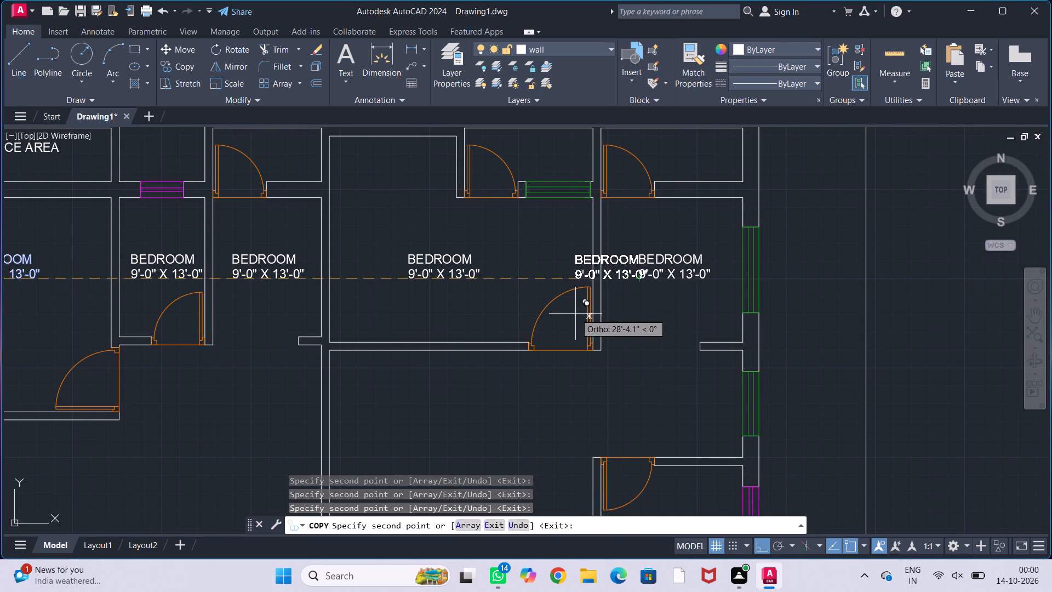
With Ortho off, copy the BEDROOM label into the large central west room and the small west room below it.
key("F8")
scroll(579, 326, "down", 2)
middle_click_drag(538, 357, 685, 288)
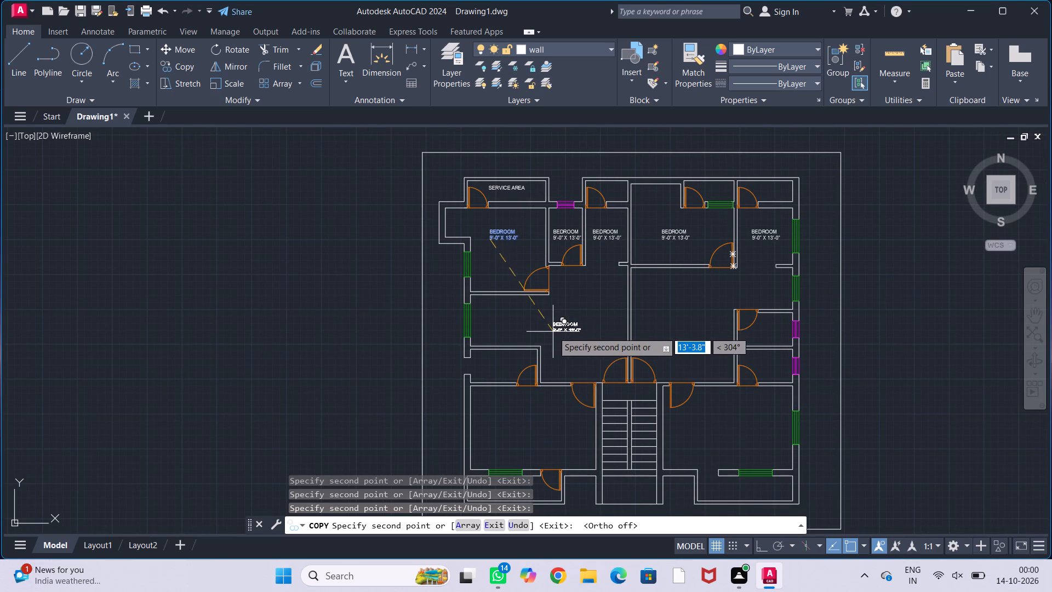
scroll(553, 332, "up", 1)
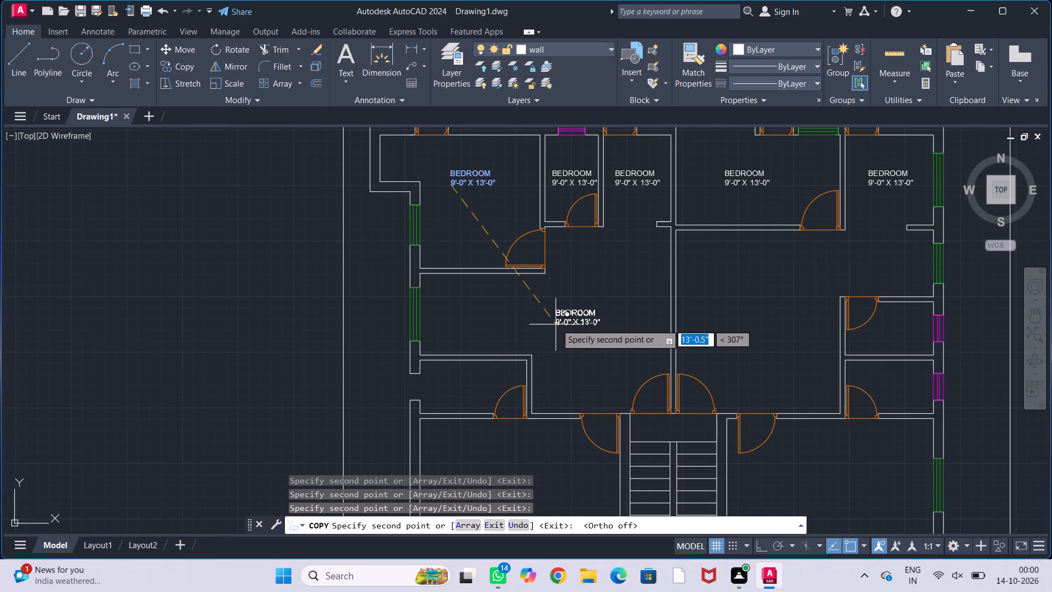
left_click(558, 318)
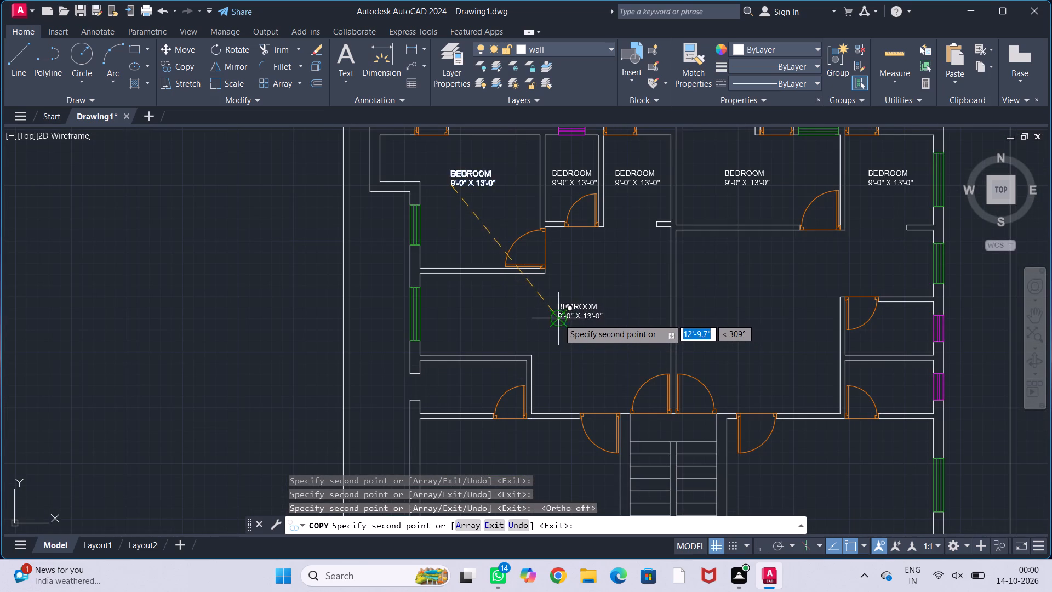
middle_click_drag(560, 348, 540, 308)
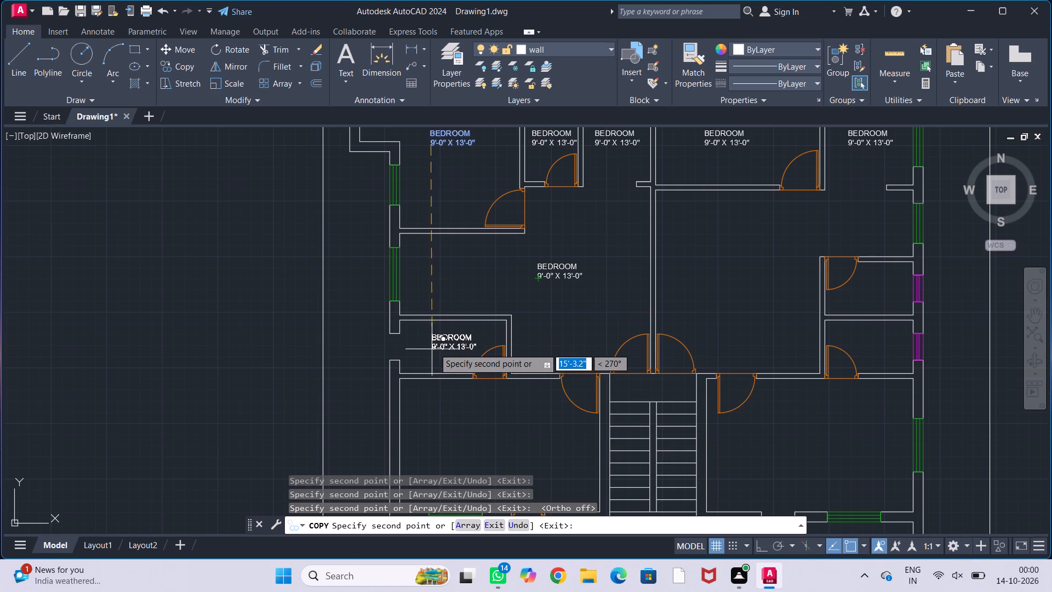
left_click(432, 350)
Copy the BEDROOM label into the large central east room and the two small rooms on the east side.
middle_click_drag(561, 328, 556, 328)
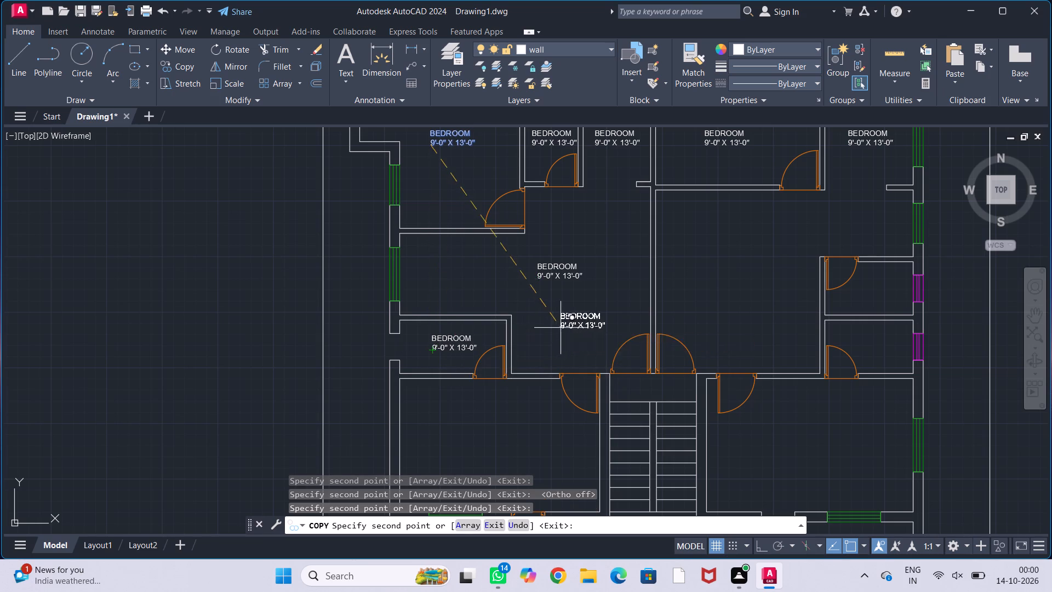
middle_click_drag(556, 328, 422, 354)
left_click(583, 306)
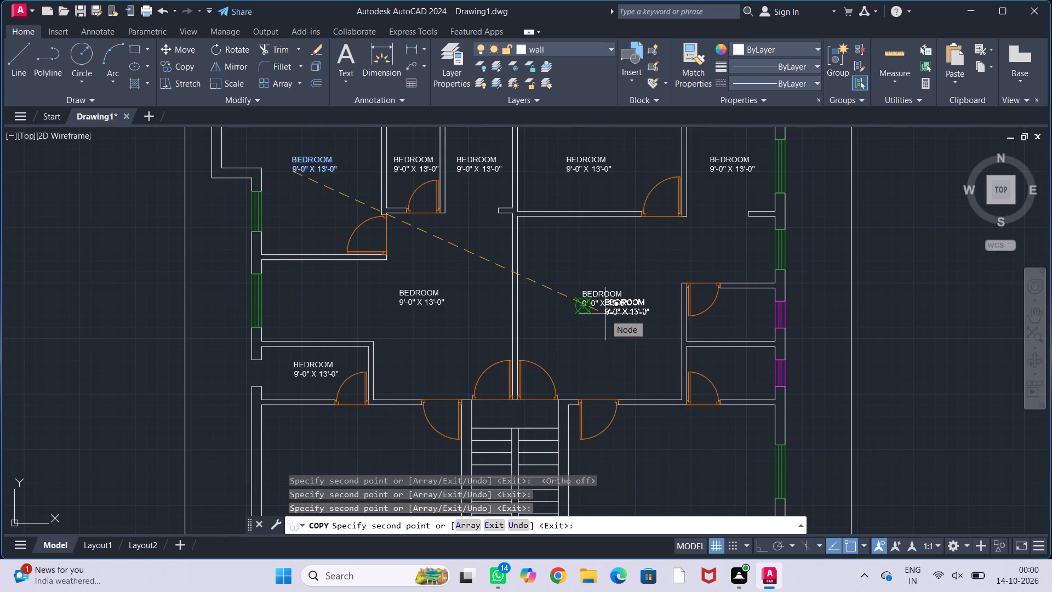
scroll(737, 322, "up", 2)
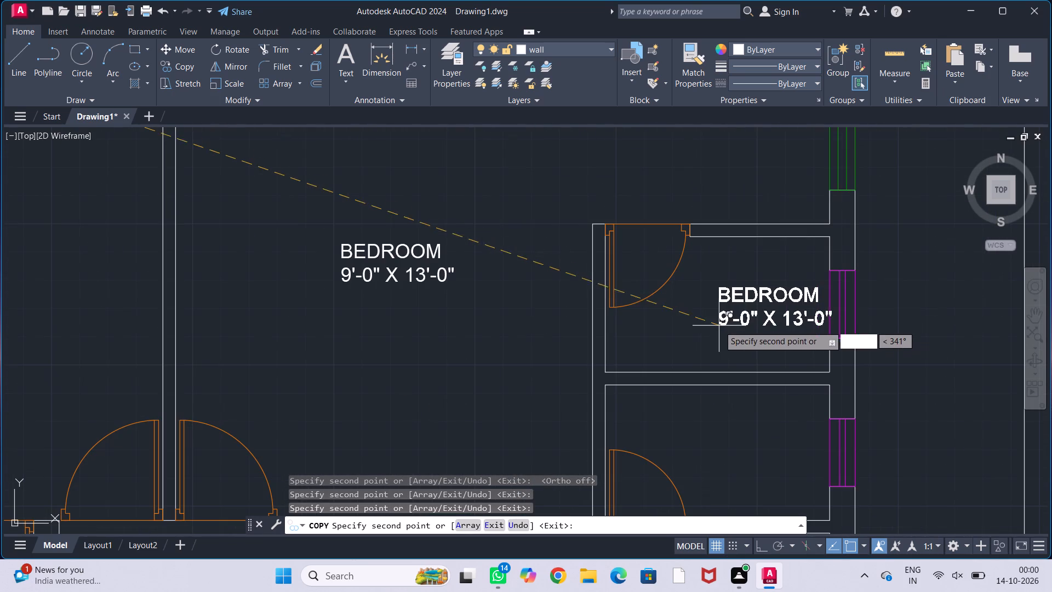
left_click(692, 327)
scroll(699, 310, "down", 1)
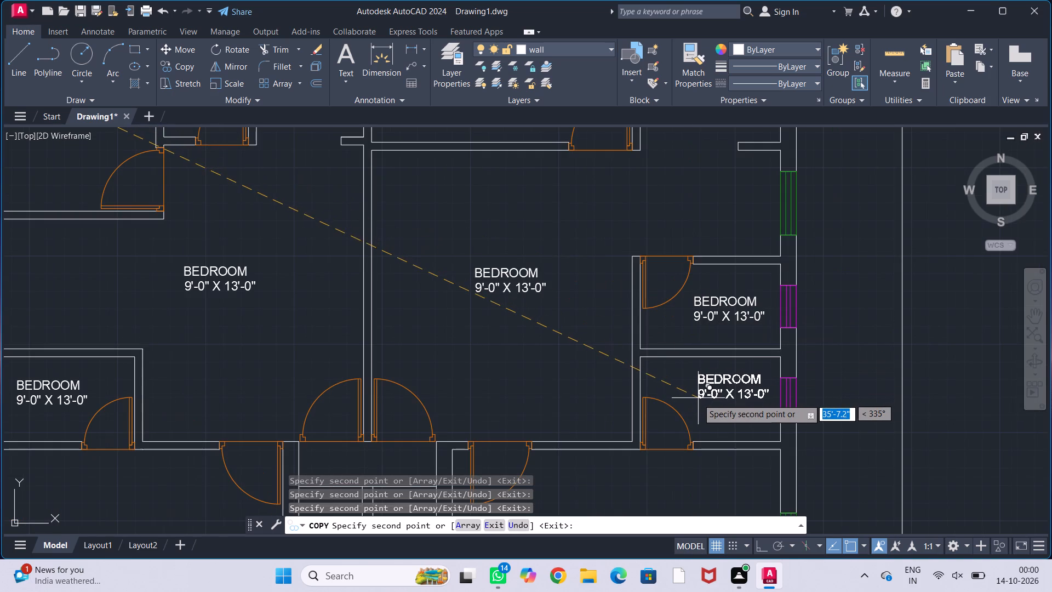
left_click(697, 401)
Copy the BEDROOM label into the two southern rooms on either side of the staircase.
scroll(706, 339, "down", 2)
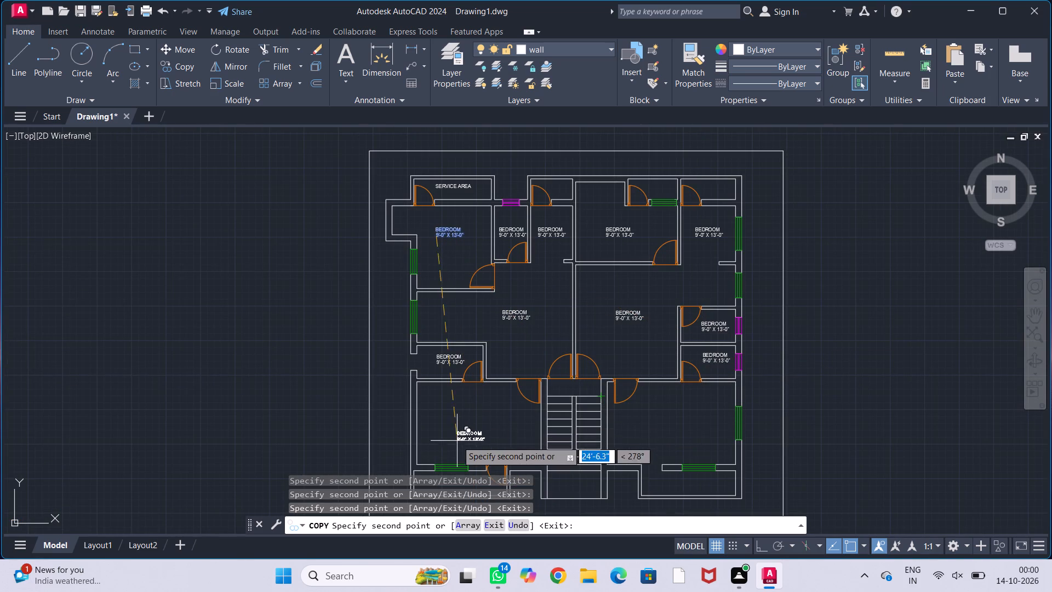
middle_click_drag(457, 429, 495, 338)
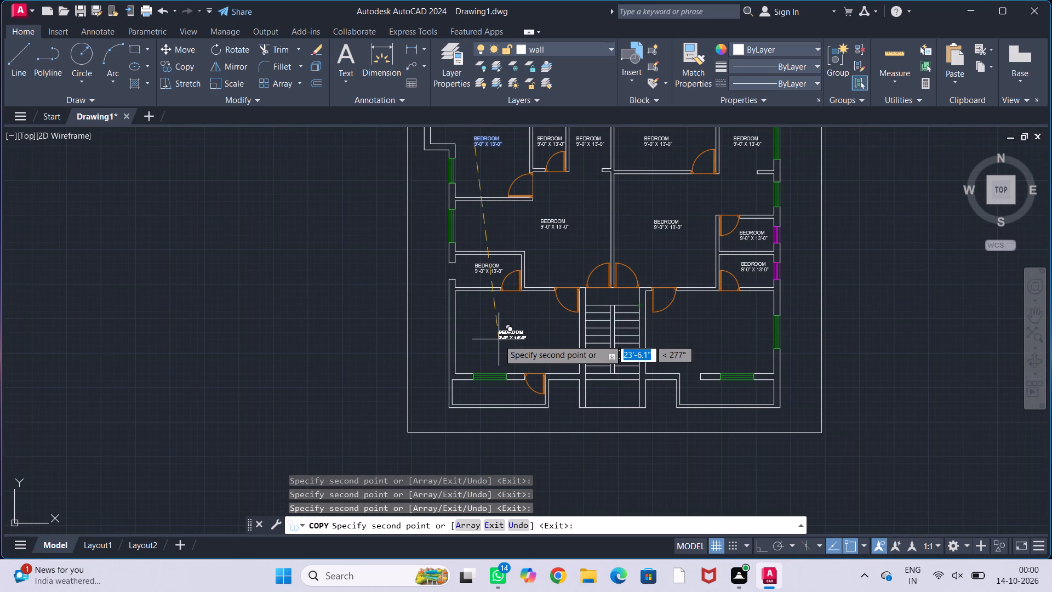
scroll(471, 334, "up", 1)
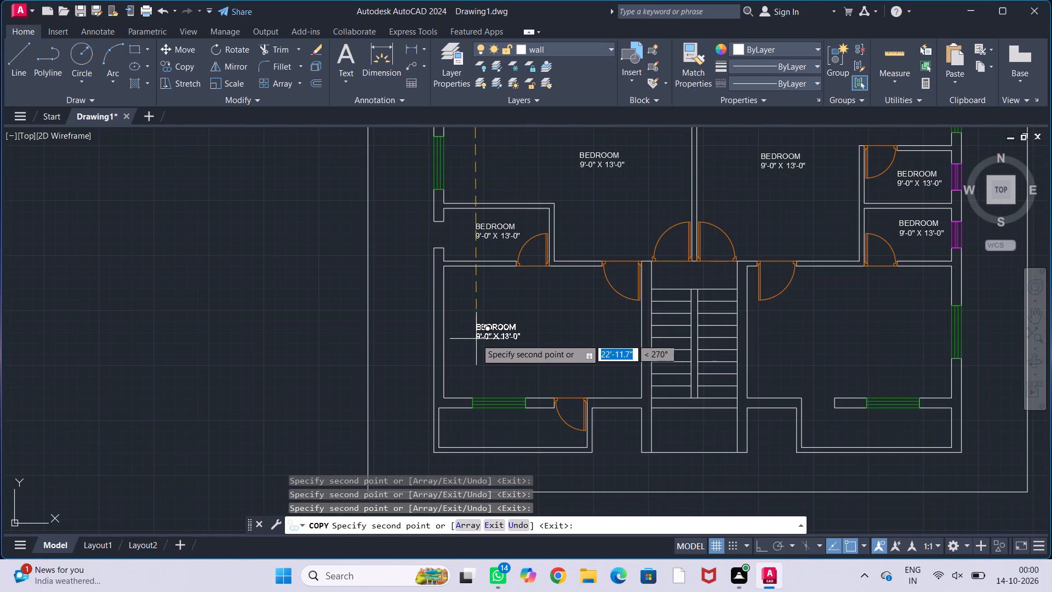
left_click(503, 336)
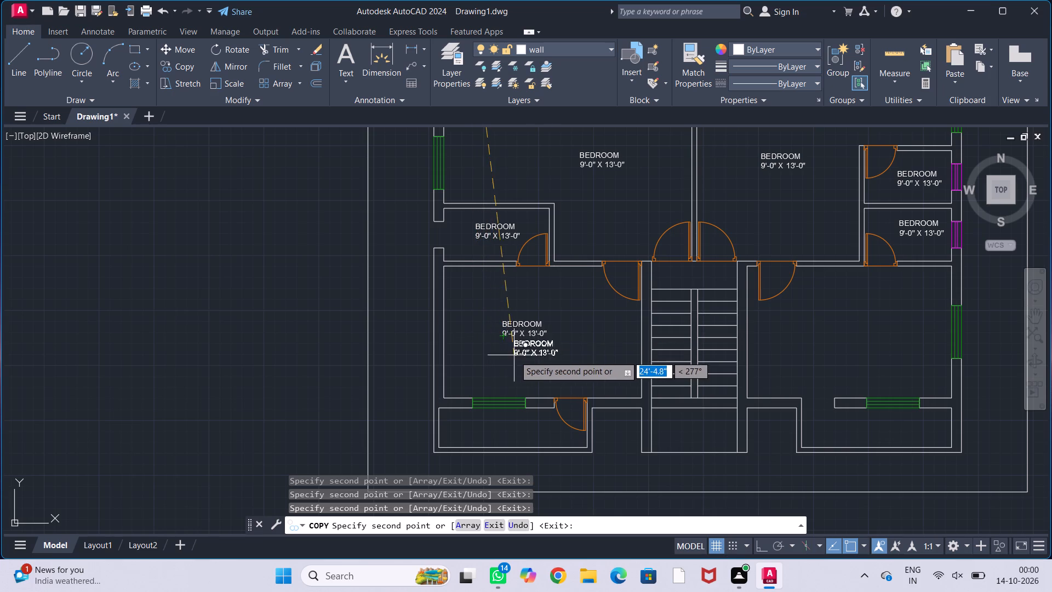
middle_click_drag(511, 355, 402, 344)
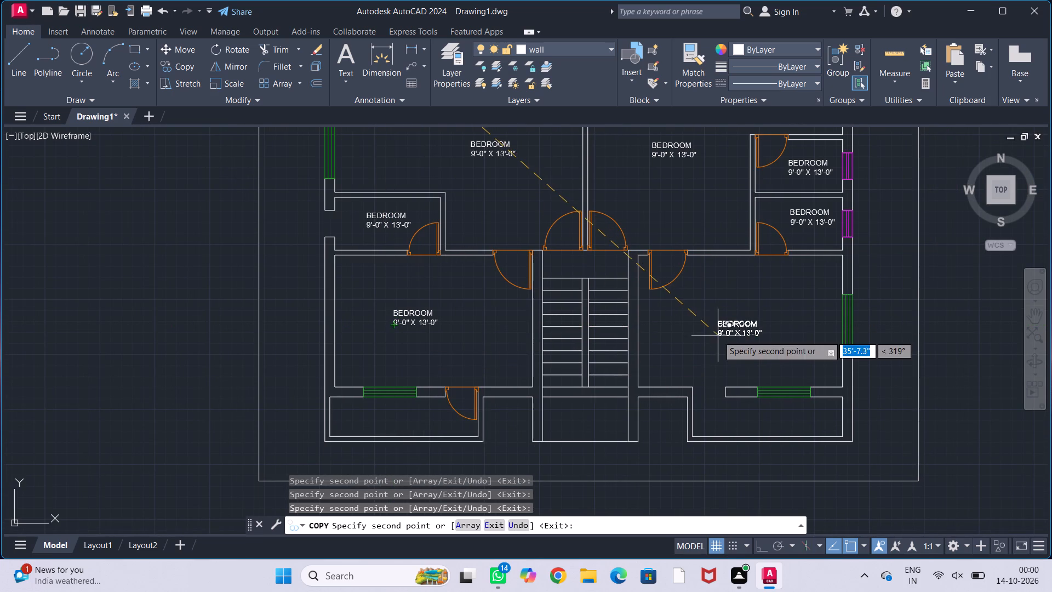
left_click(719, 327)
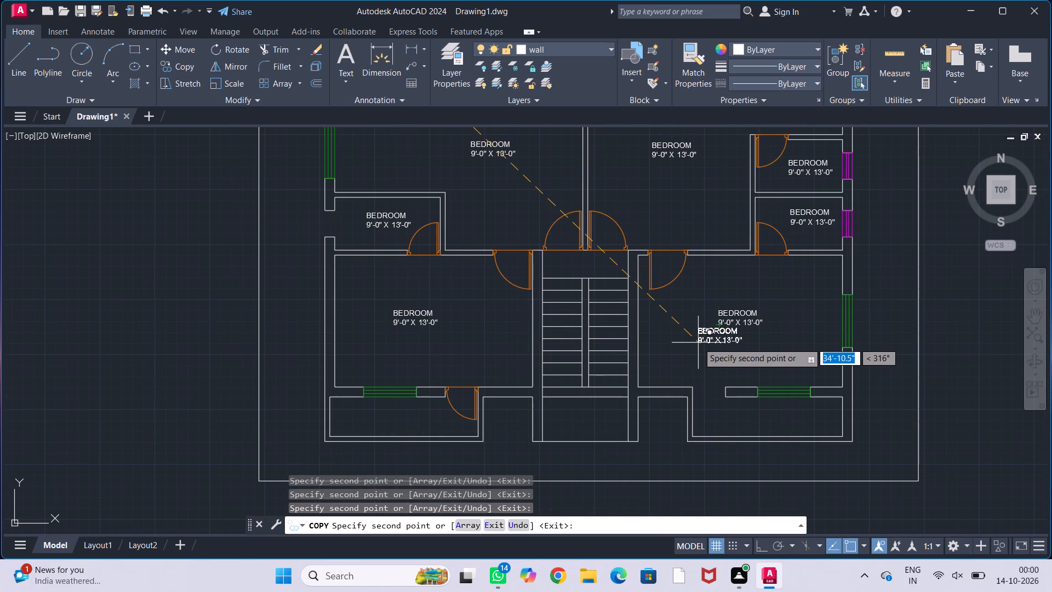
key("Escape")
key("Escape")
key("Escape")
key("Escape")
Copy the SERVICE AREA label east into four more positions along the north side of the plan, turning Ortho on.
scroll(697, 348, "down", 2)
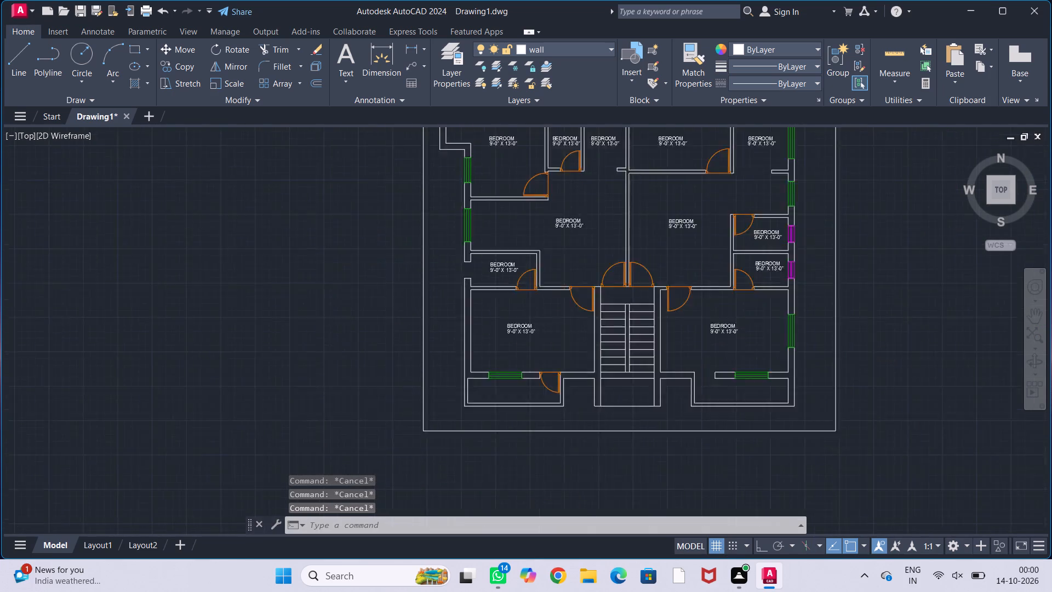
middle_click_drag(704, 326, 674, 396)
scroll(580, 274, "up", 2)
middle_click_drag(526, 238, 425, 235)
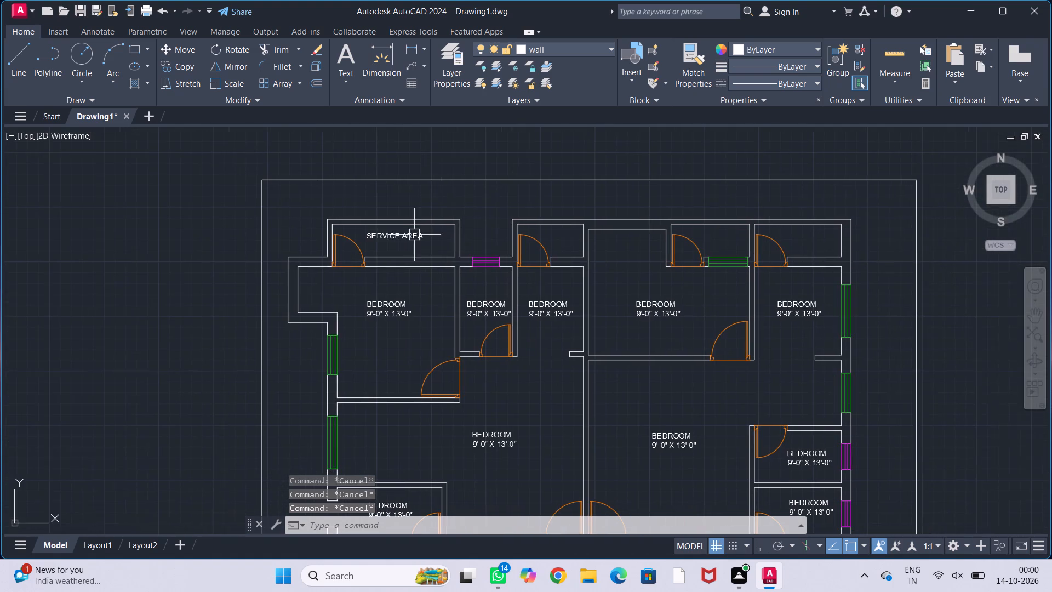
scroll(409, 237, "up", 2)
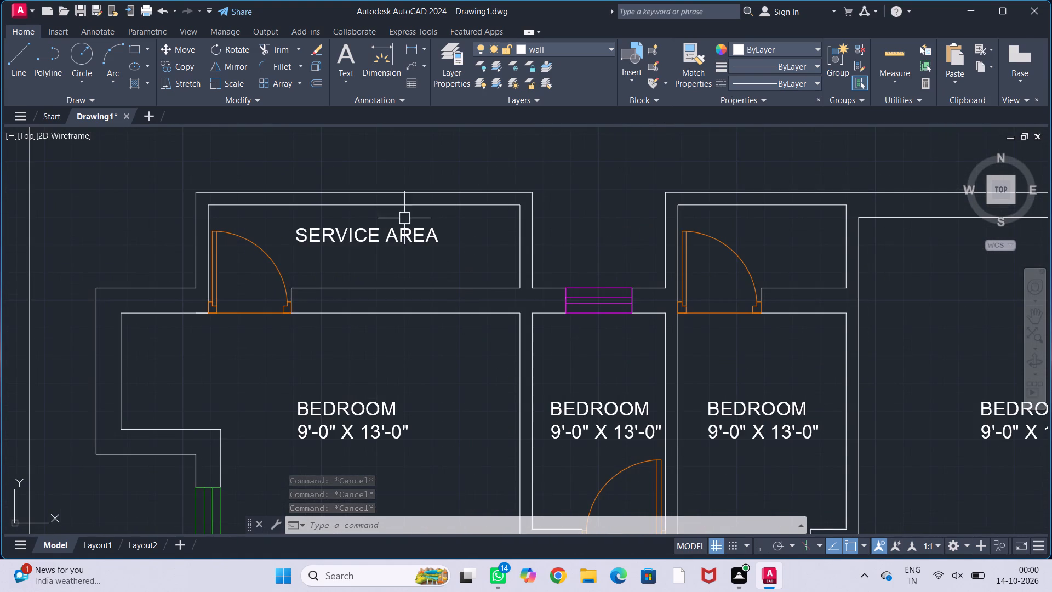
left_click(382, 242)
type("CO")
key("Return")
left_click(294, 244)
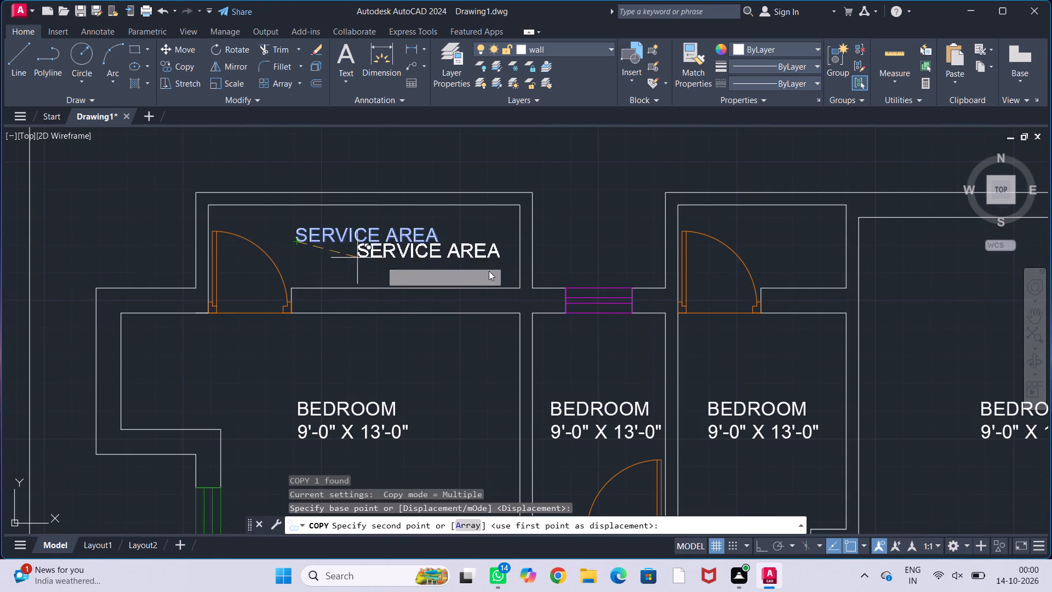
scroll(491, 270, "down", 1)
middle_click_drag(526, 258, 400, 259)
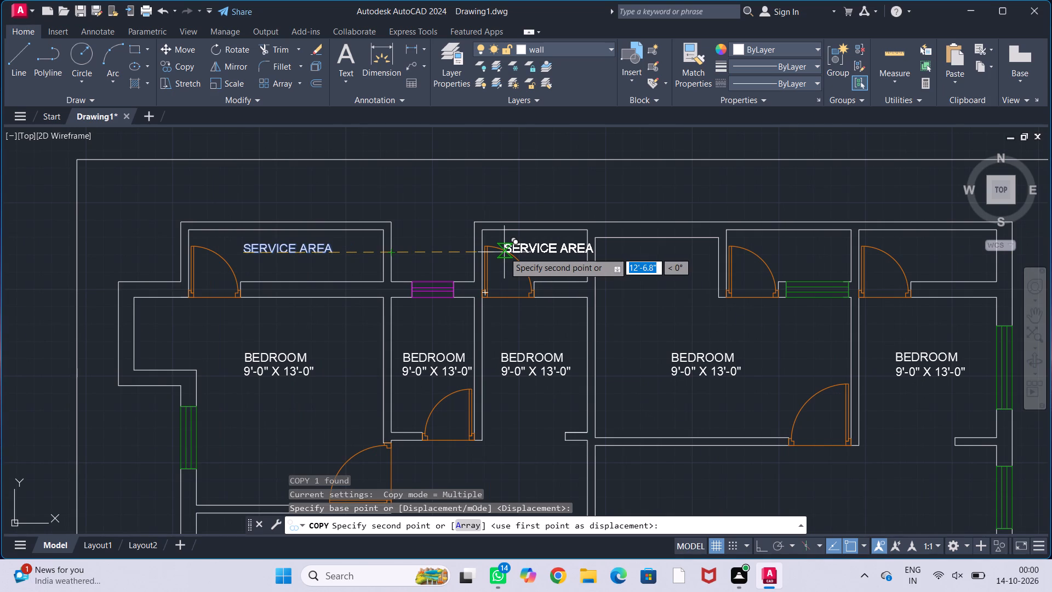
key("F8")
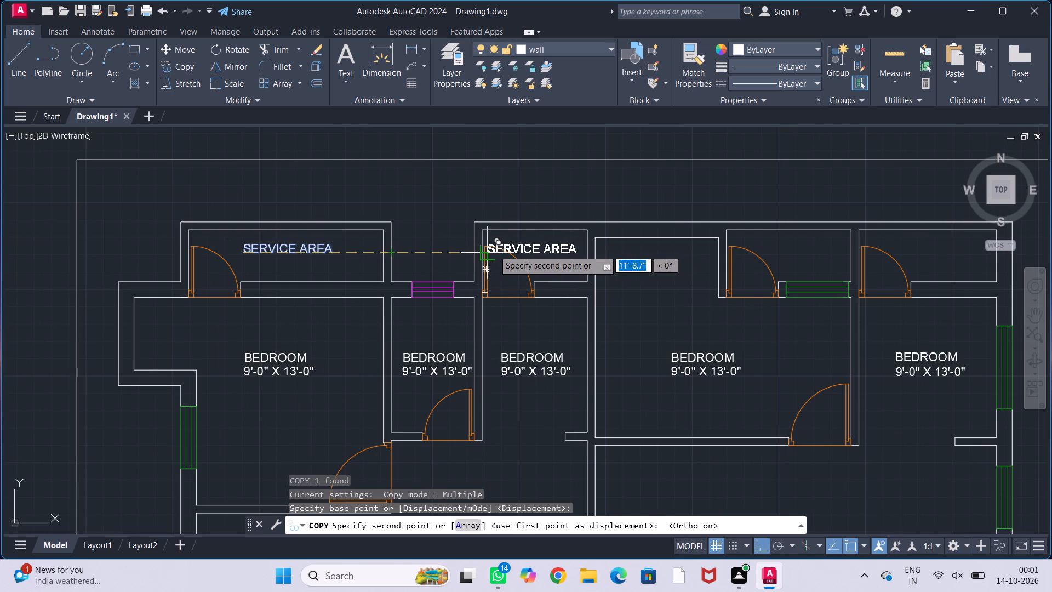
left_click(494, 250)
middle_click_drag(637, 277, 531, 274)
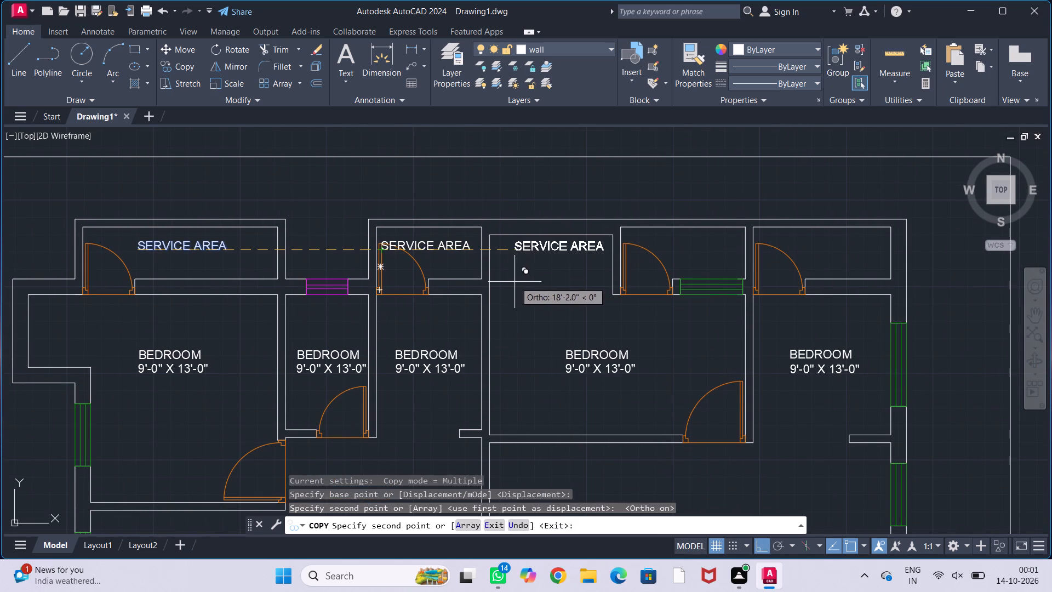
left_click(514, 282)
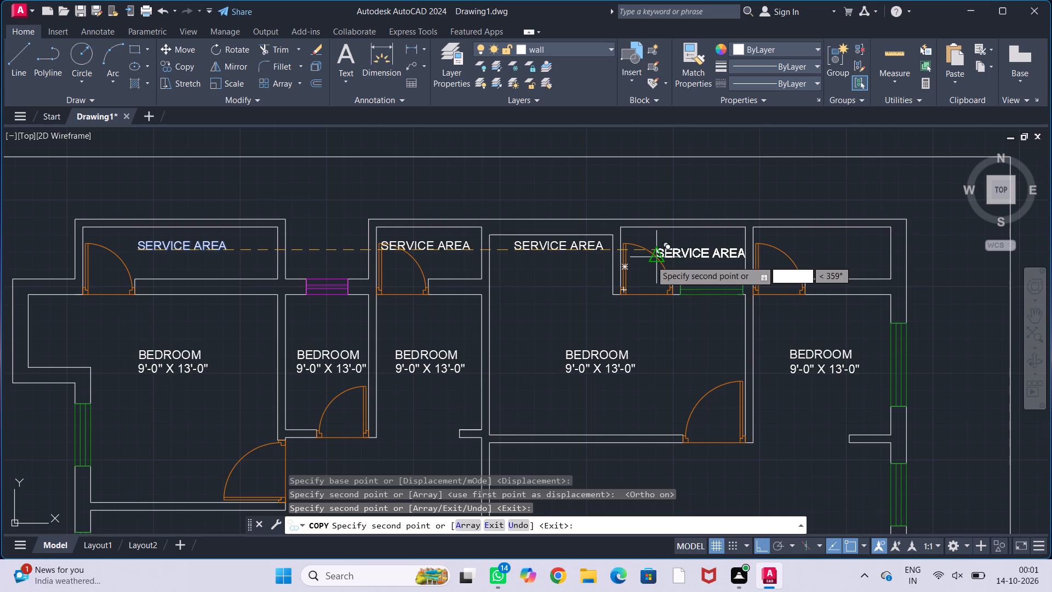
left_click(651, 260)
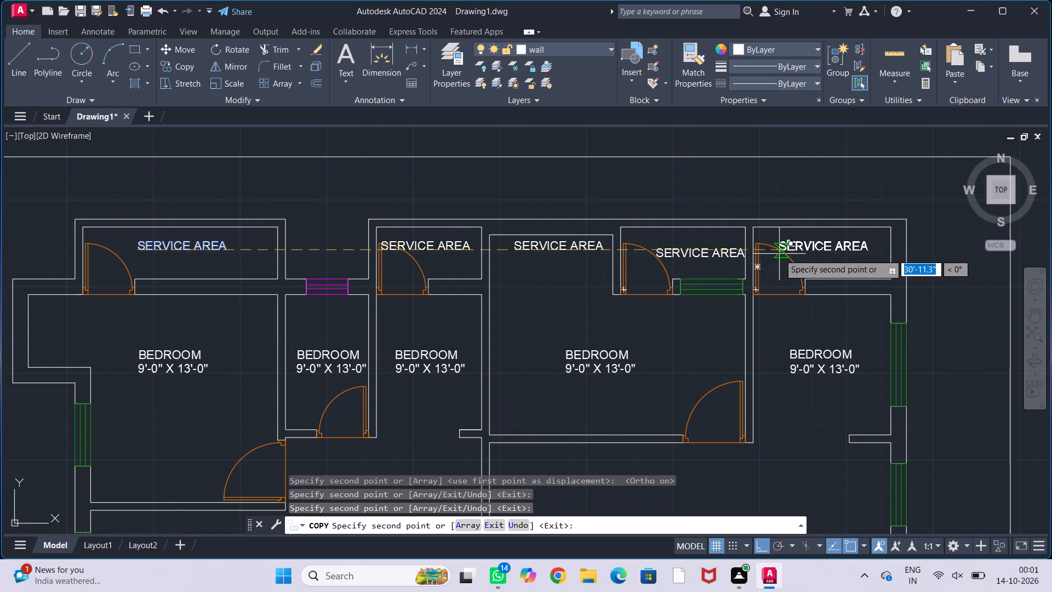
left_click(779, 254)
Copy the SERVICE AREA label into the two narrow spaces below the southern rooms, turning Ortho off for the eastern one.
scroll(601, 289, "down", 1)
middle_click_drag(598, 295, 609, 171)
middle_click_drag(517, 286, 516, 243)
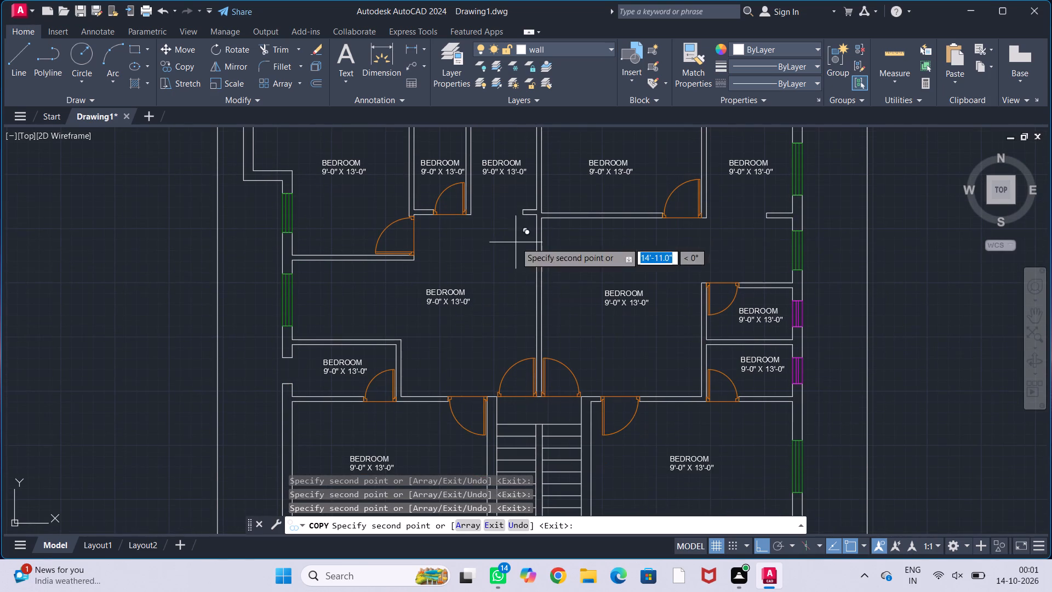
middle_click_drag(474, 351, 512, 189)
middle_click_drag(477, 355, 461, 281)
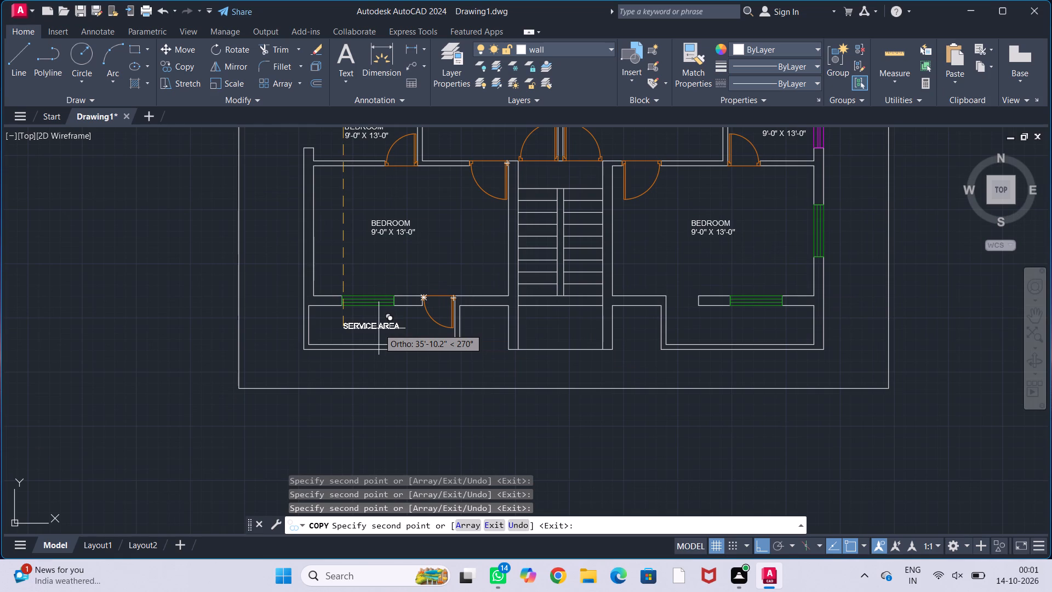
left_click(379, 328)
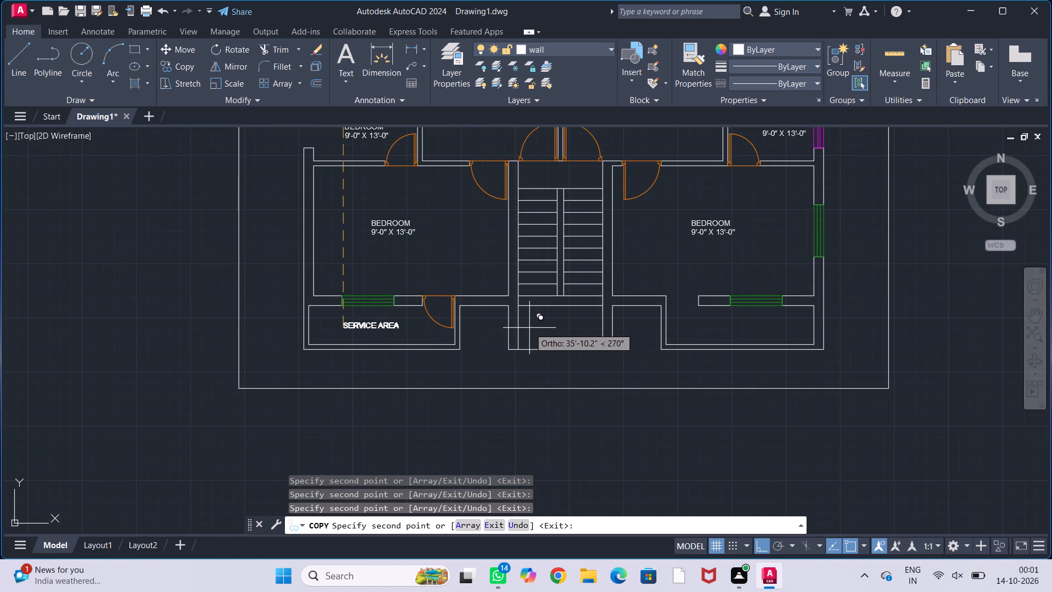
key("F8")
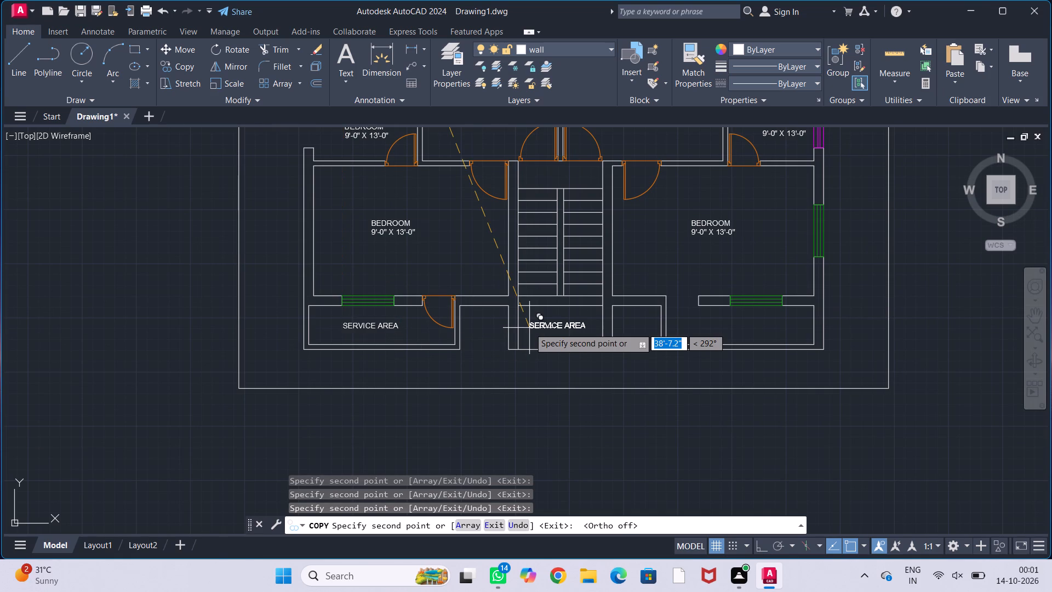
left_click(723, 333)
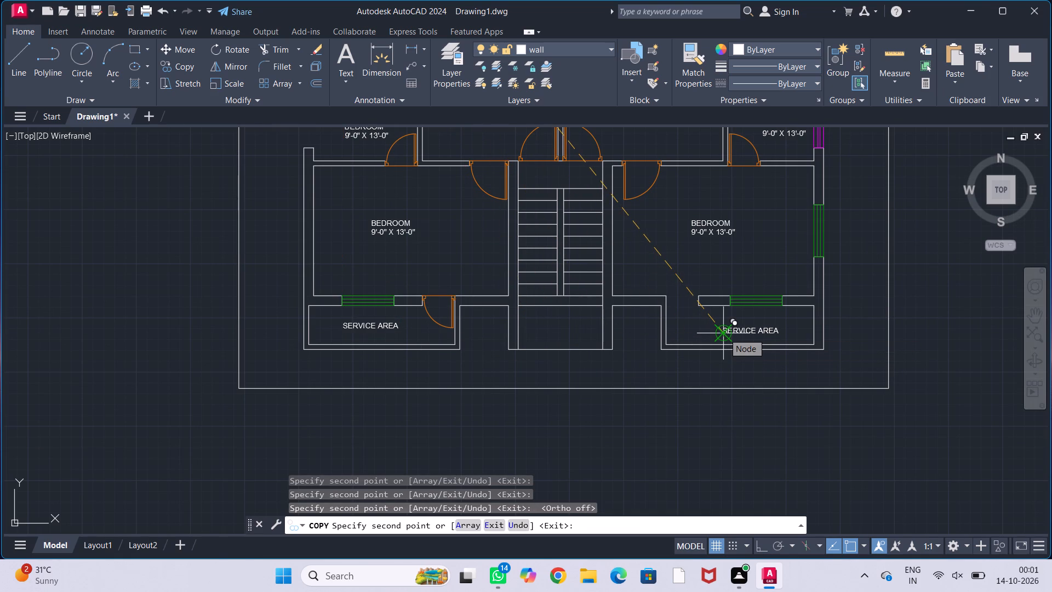
middle_click_drag(437, 278, 448, 293)
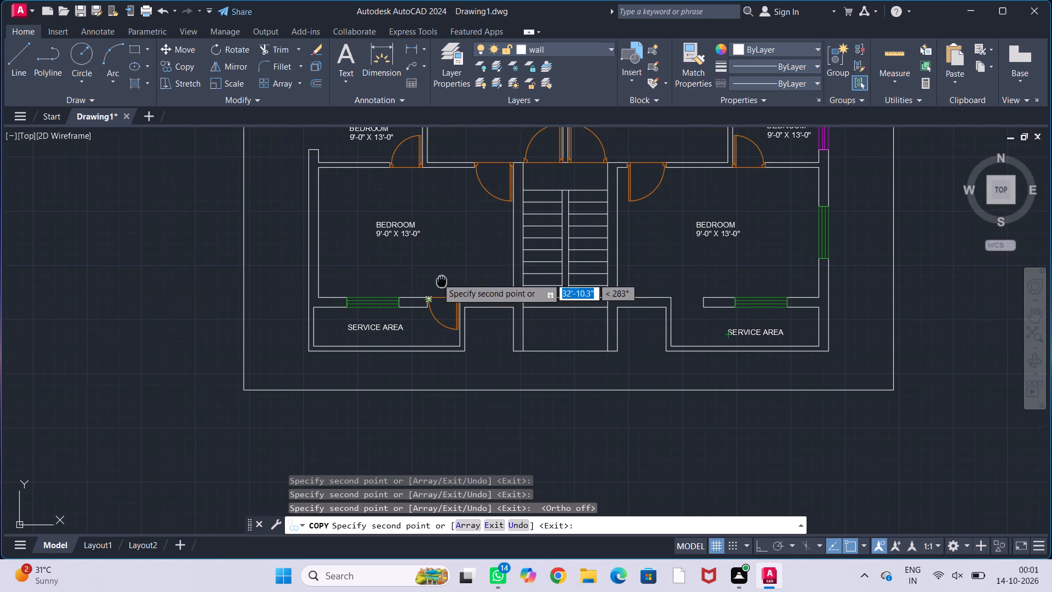
middle_click_drag(448, 293, 456, 327)
key("Escape")
key("Escape")
key("Escape")
key("Escape")
Rename the BEDROOM label in the narrow room just east of the northwest bedroom as TOILET.
middle_click_drag(478, 283, 464, 438)
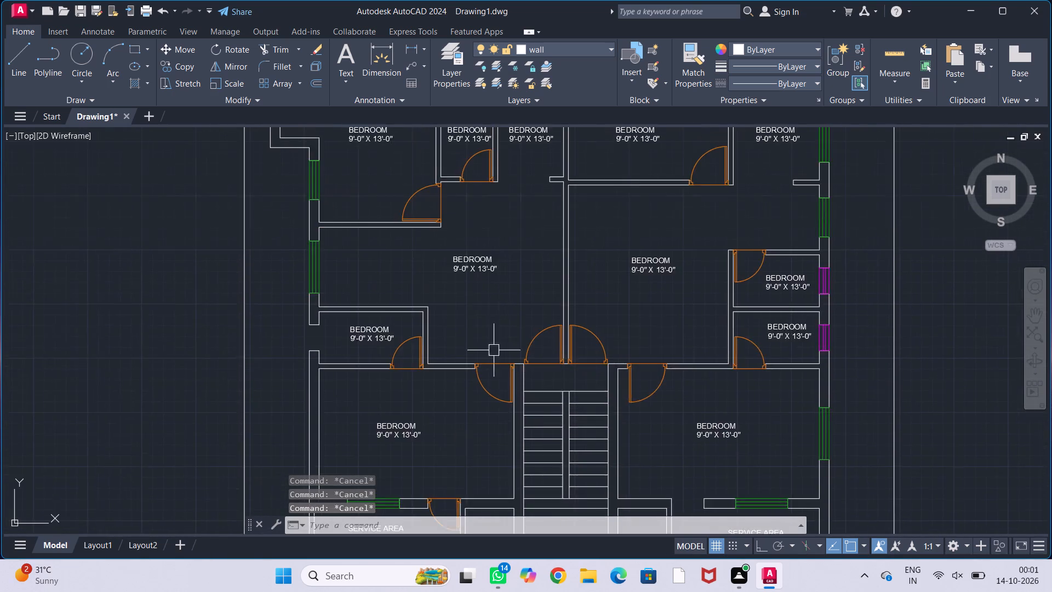
scroll(500, 305, "down", 2)
middle_click_drag(526, 283, 454, 375)
scroll(357, 293, "up", 3)
middle_click_drag(425, 354, 385, 254)
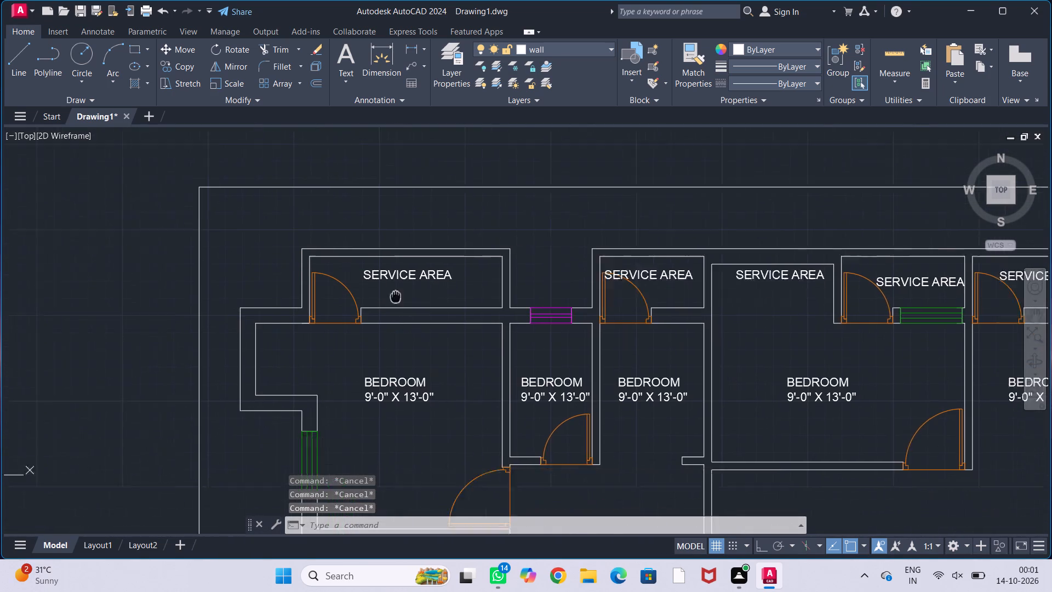
middle_click_drag(385, 254, 384, 248)
middle_click_drag(418, 287, 438, 235)
middle_click_drag(455, 247, 411, 218)
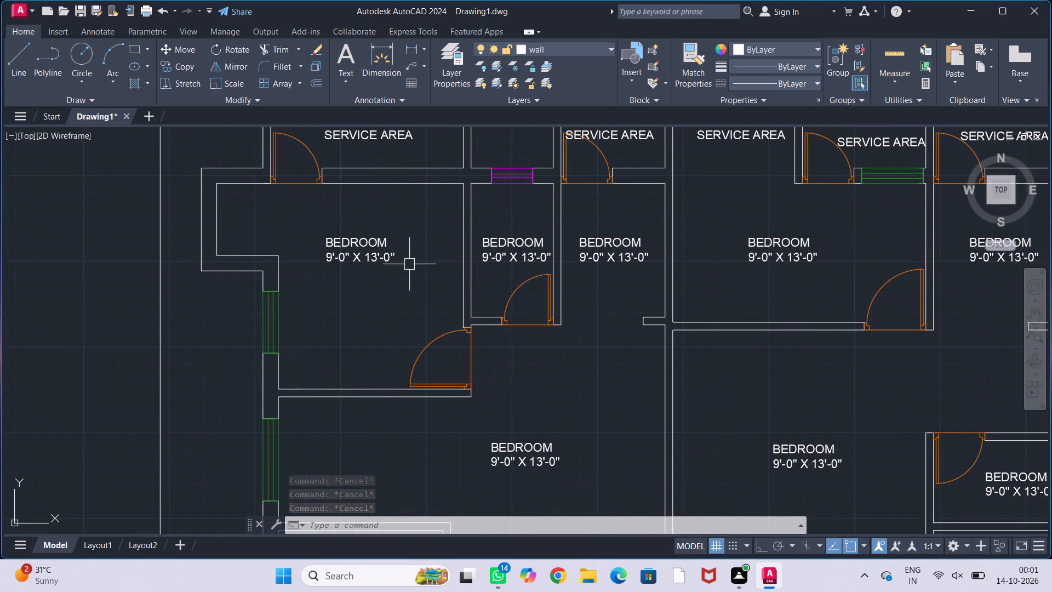
middle_click_drag(411, 255, 396, 301)
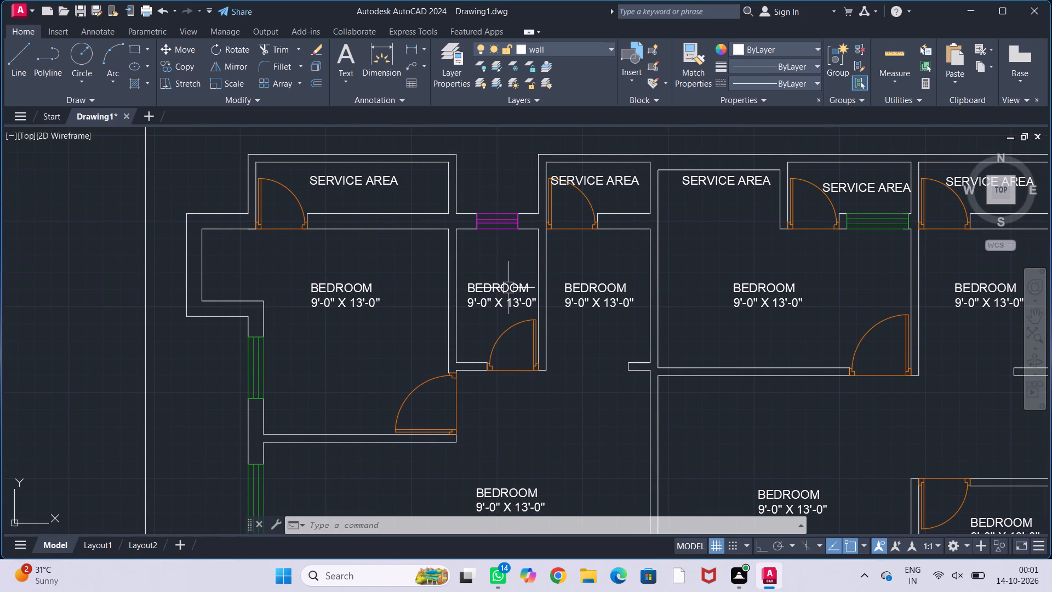
double_click(509, 291)
scroll(509, 291, "up", 1)
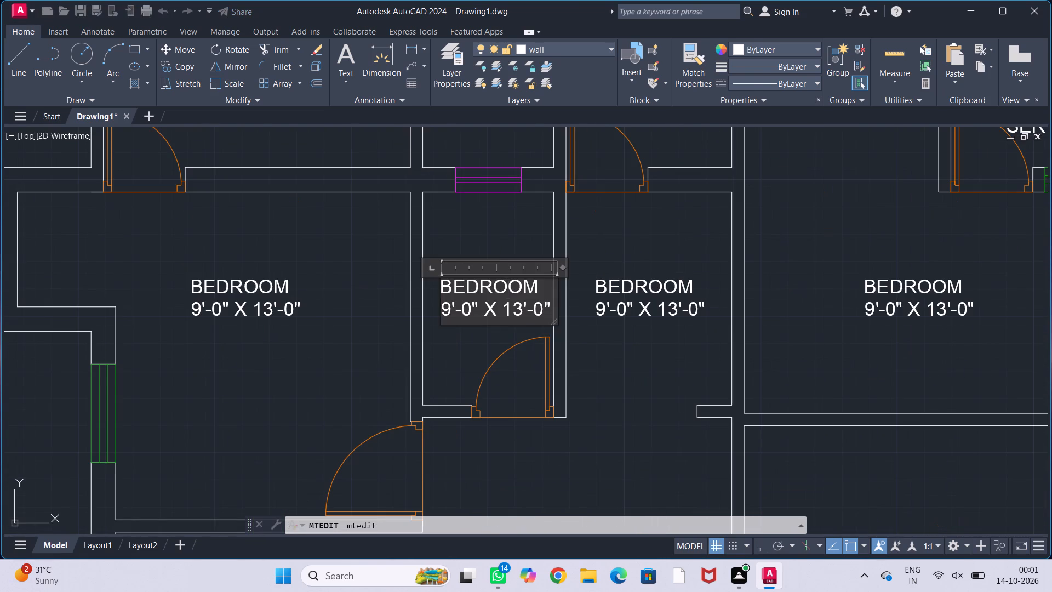
left_click(539, 287)
key("BackSpace")
key("BackSpace")
key("BackSpace")
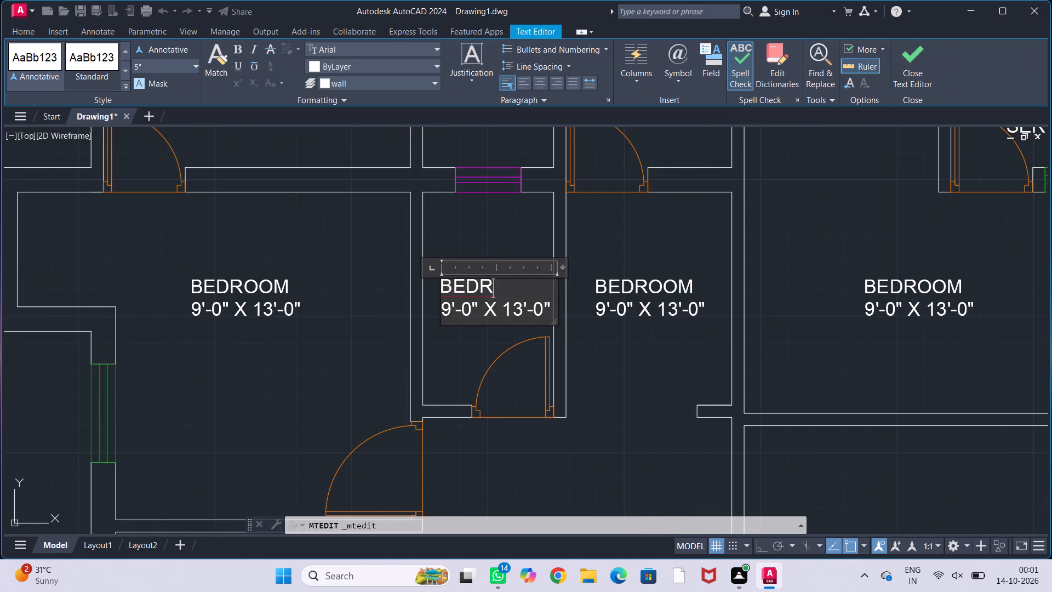
key("BackSpace")
key("BackSpace")
key("BackSpace")
key("BackSpace")
type("TOILET")
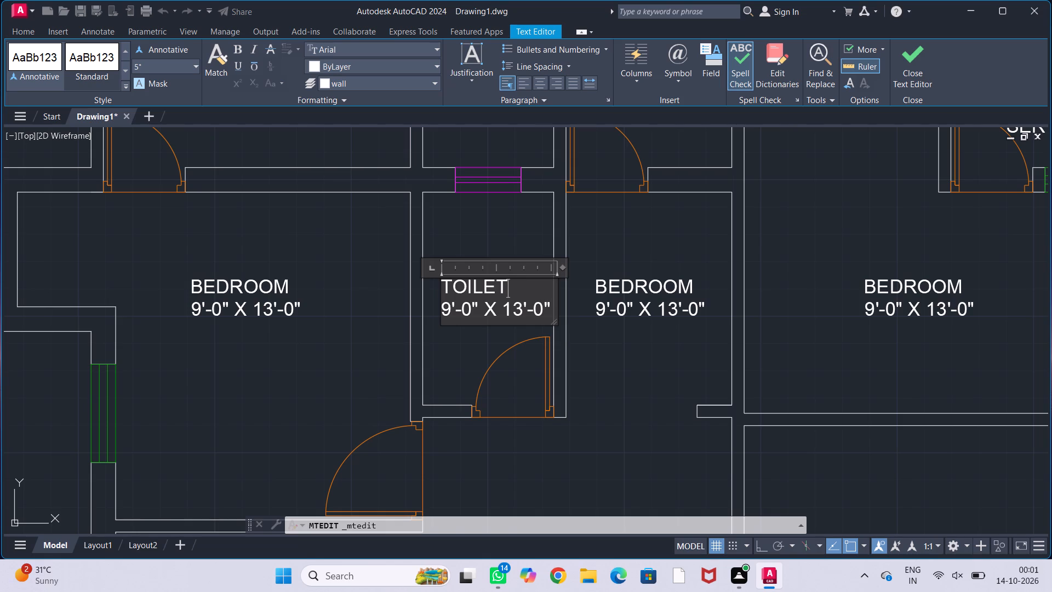
Set the TOILET label's dimensions to 4'-0" X 8'-0" and indent its name with two spaces.
left_click(450, 312)
key("BackSpace")
key("4")
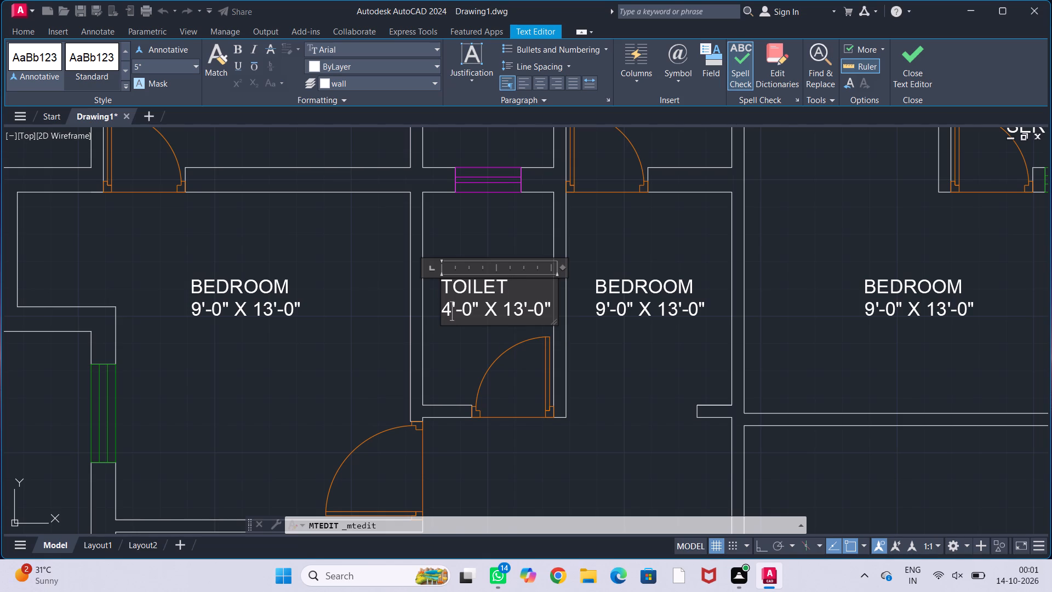
left_click(523, 308)
key("BackSpace")
key("BackSpace")
key("8")
left_click(445, 289)
key("space")
key("space")
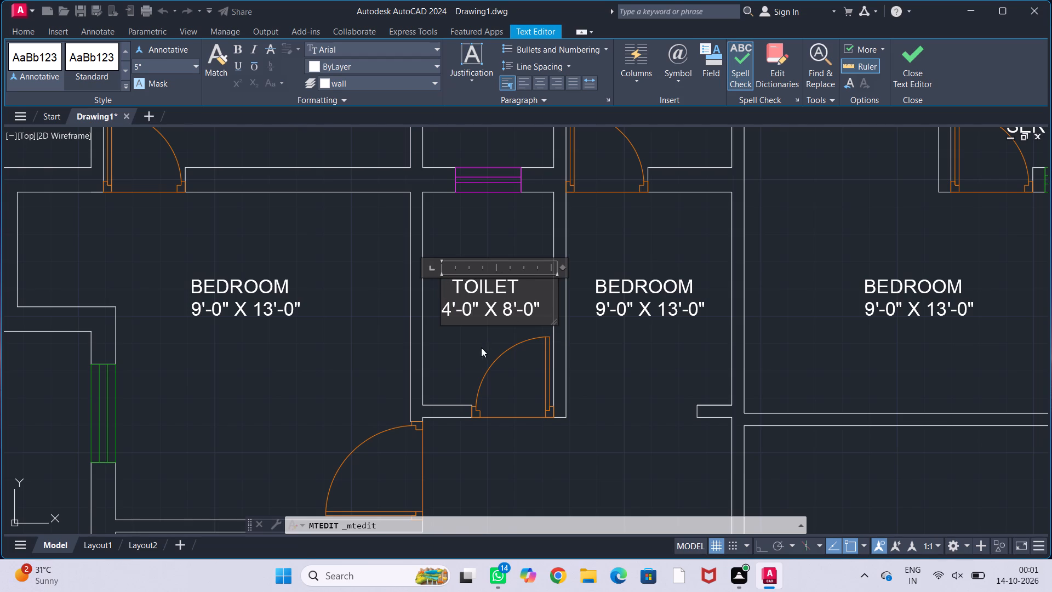
left_click(481, 348)
Rename the BEDROOM label in the room directly east of the toilet as KITCHEN.
middle_click_drag(674, 342, 574, 306)
double_click(558, 268)
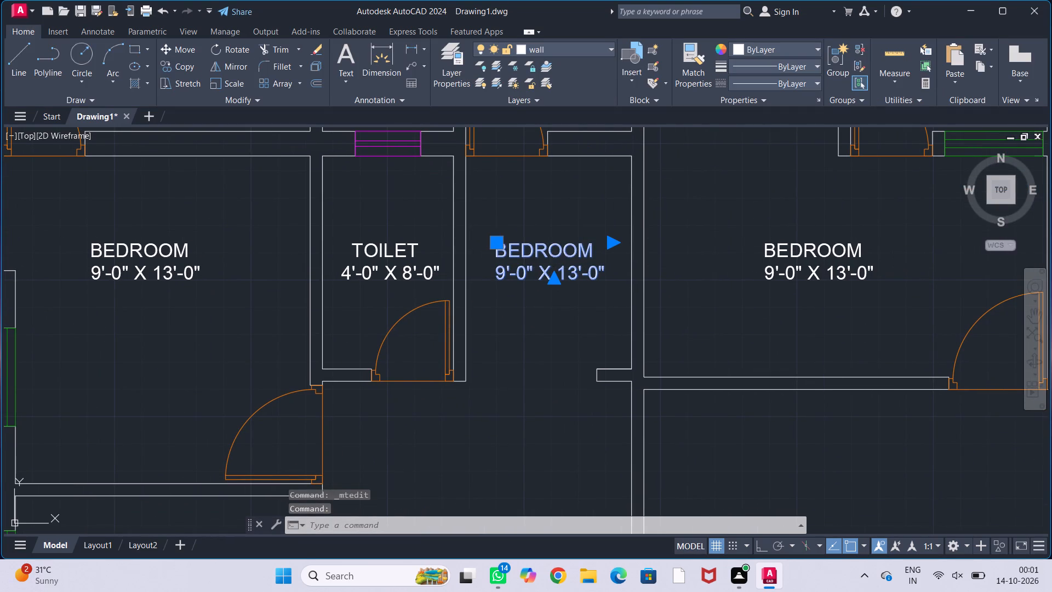
left_click(594, 255)
key("BackSpace")
key("BackSpace")
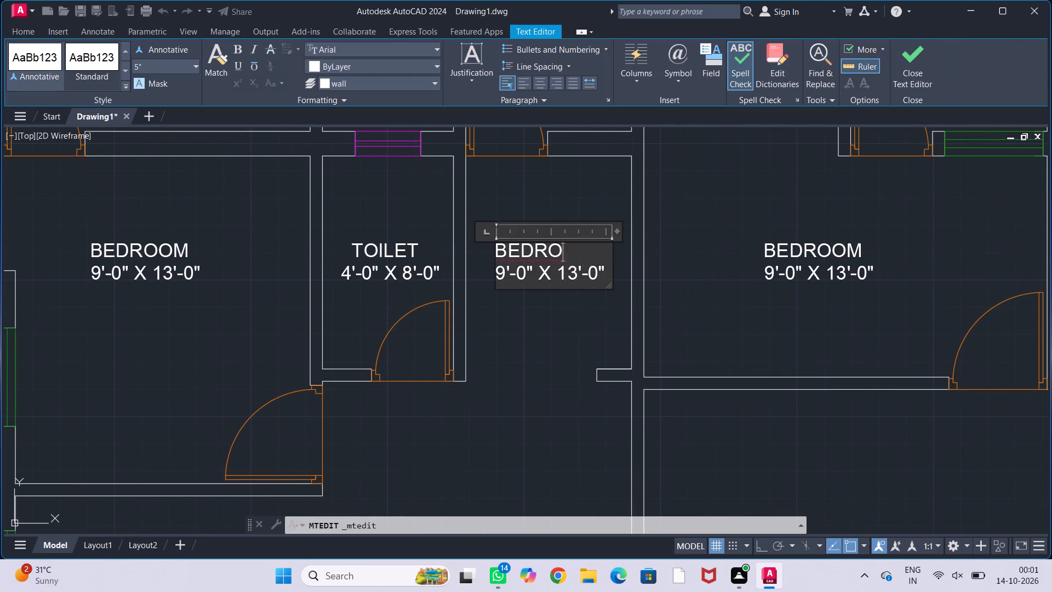
key("BackSpace")
key("BackSpace")
key("BackSpace")
key("BackSpace")
key("BackSpace")
type("KI")
type("TV")
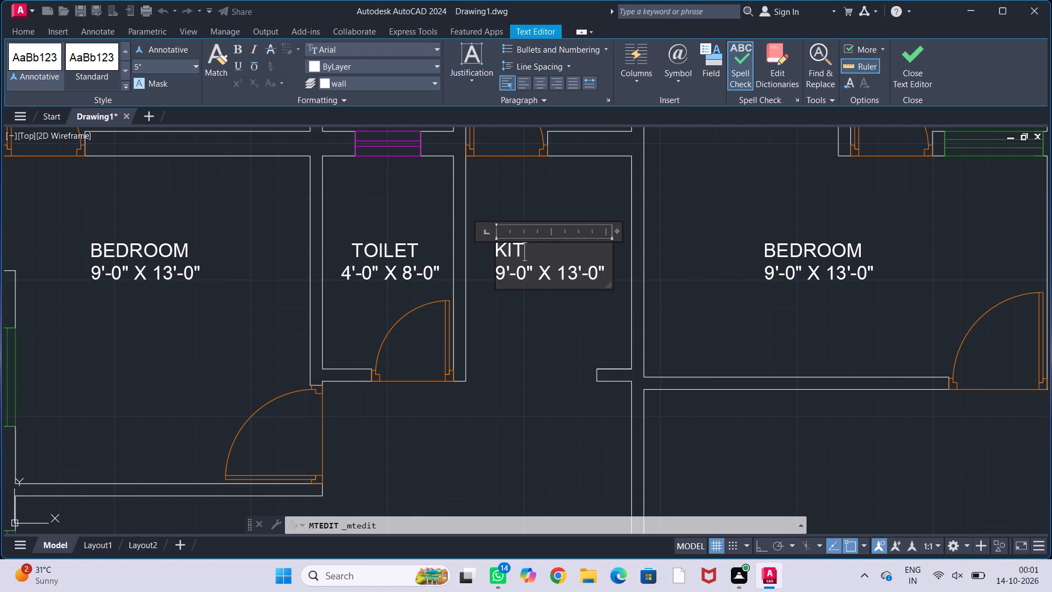
key("BackSpace")
type("CHEN")
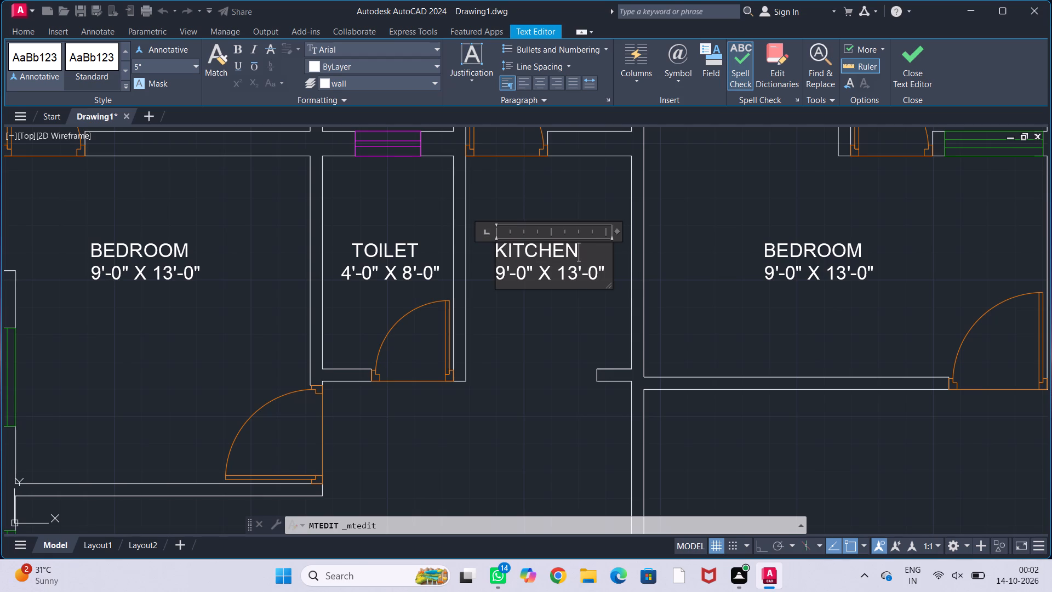
Set the KITCHEN label's dimensions to 6'-0" X 8'-0" and indent its name with one space.
left_click(502, 274)
key("BackSpace")
key("6")
left_click(576, 271)
key("BackSpace")
key("BackSpace")
key("8")
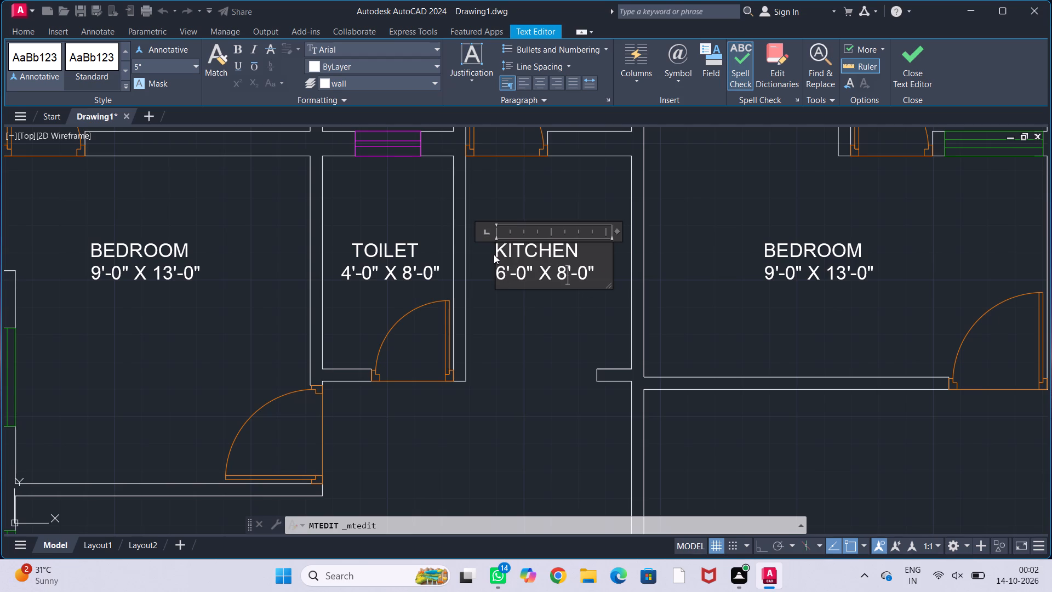
left_click(497, 251)
key("space")
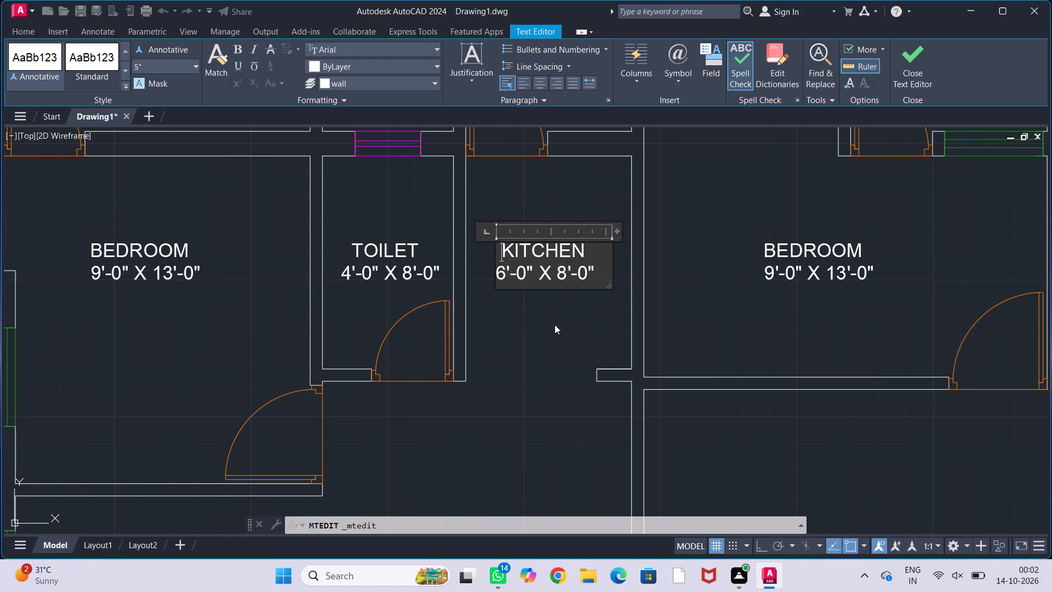
left_click(554, 325)
In the BEDROOM label of the room directly east of the kitchen, set the first dimension to 11'-4.5" and widen the text frame.
middle_click_drag(557, 314, 477, 316)
scroll(667, 313, "down", 1)
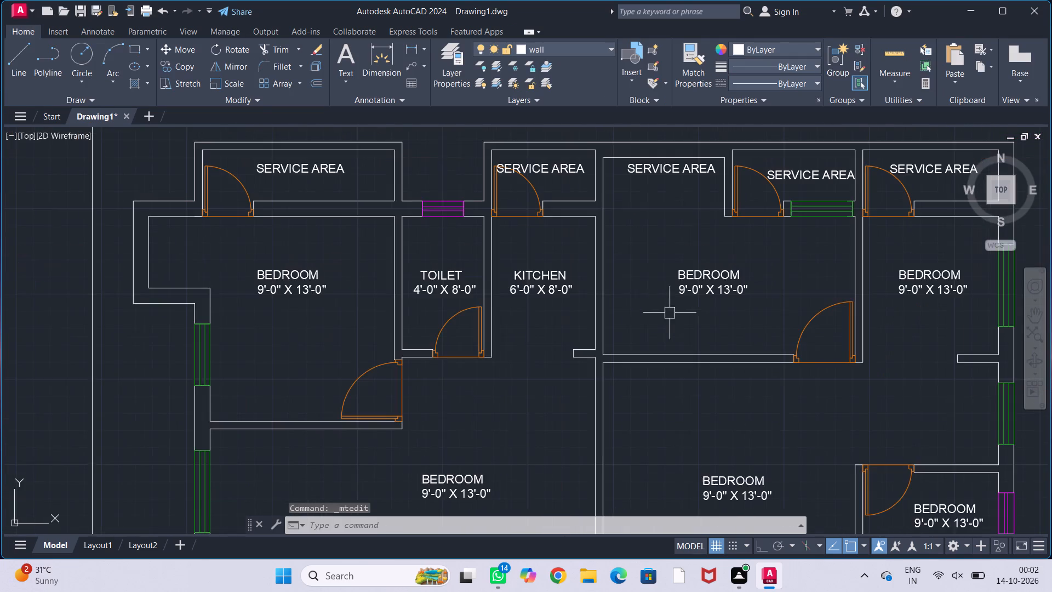
middle_click_drag(676, 314, 568, 312)
middle_click_drag(542, 308, 548, 307)
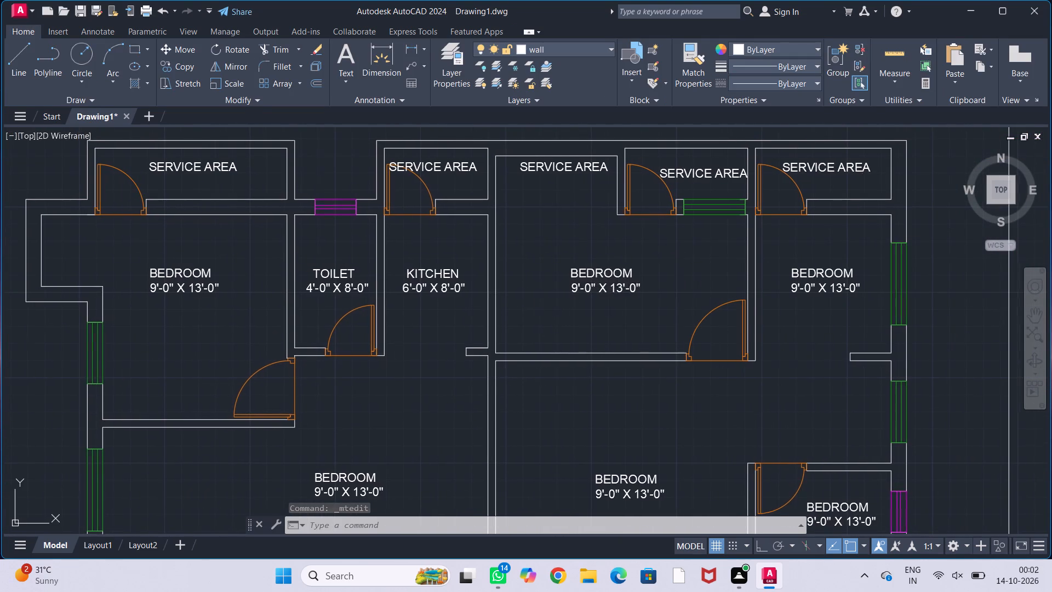
middle_click_drag(548, 307, 660, 322)
middle_click_drag(562, 267, 563, 306)
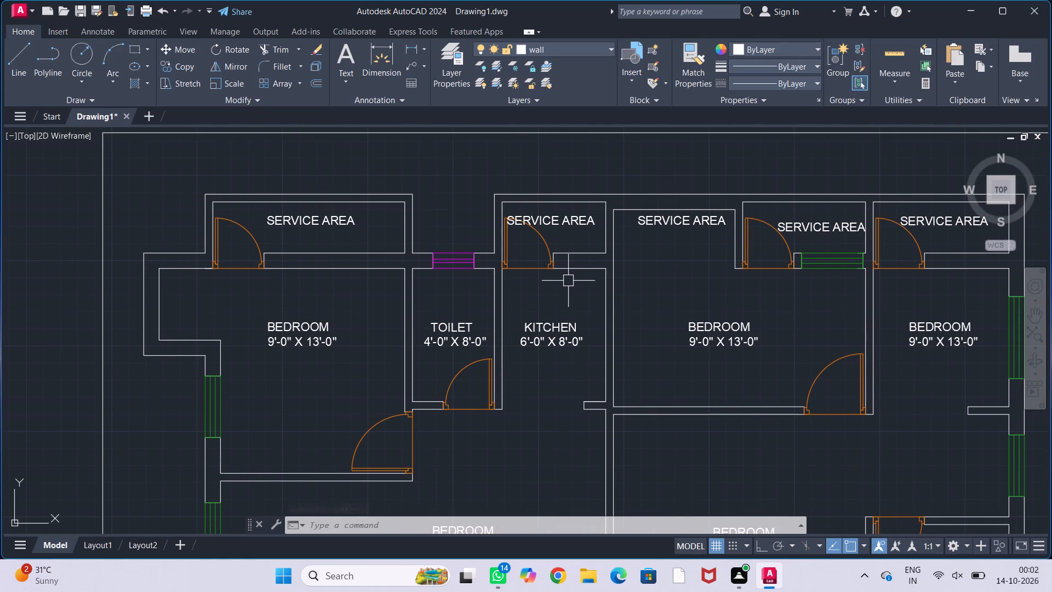
middle_click_drag(663, 293, 562, 269)
double_click(631, 315)
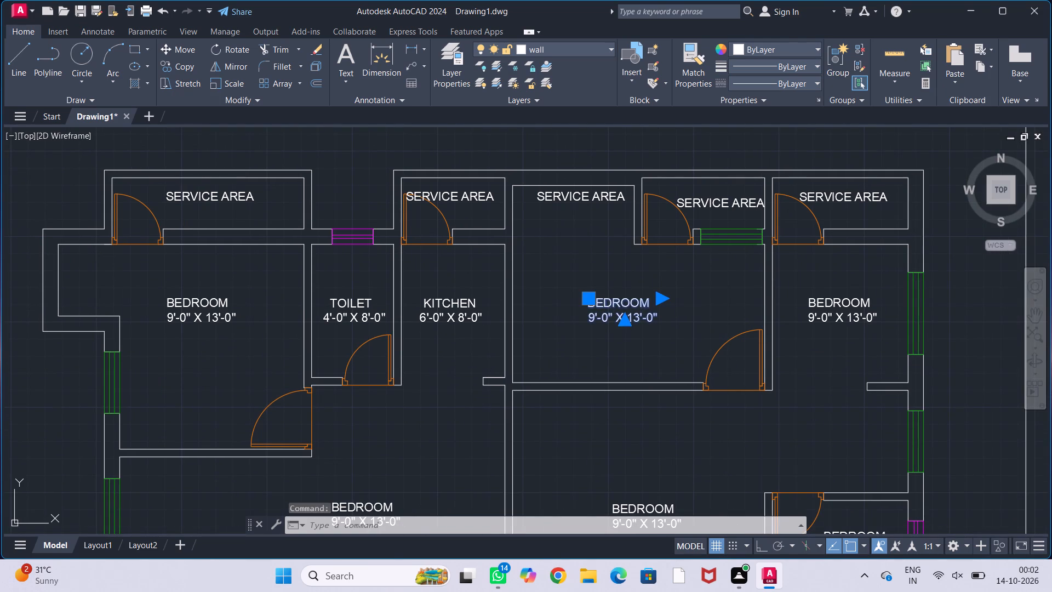
left_click(653, 305)
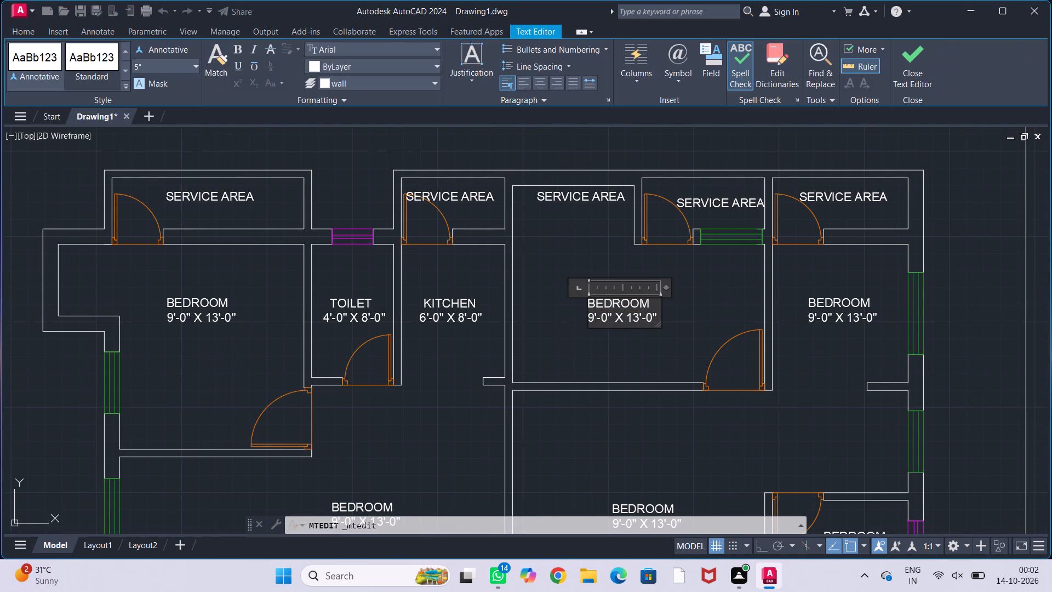
scroll(603, 317, "up", 1)
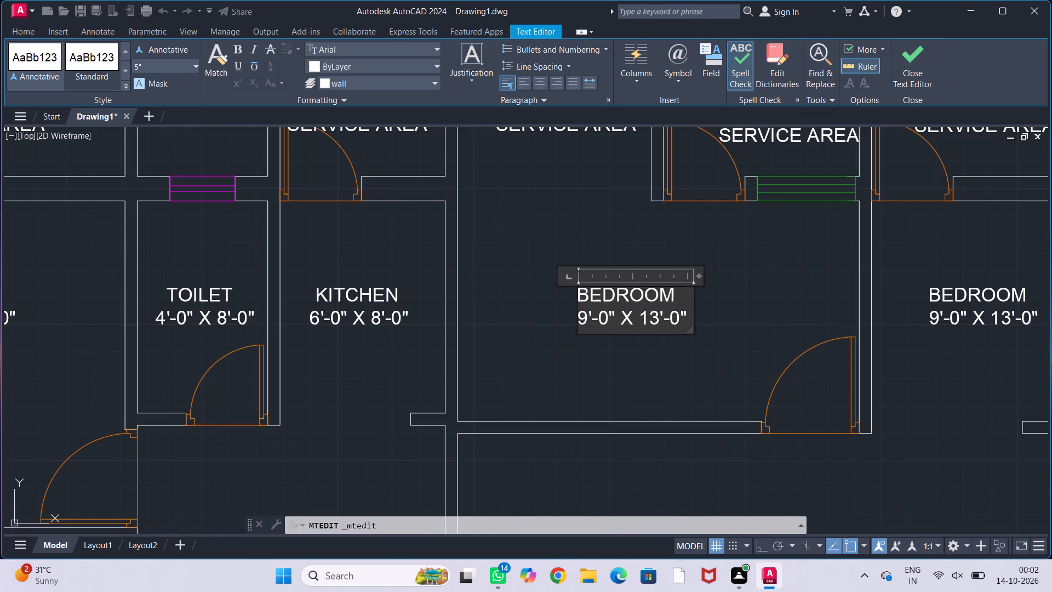
left_click(588, 315)
key("BackSpace")
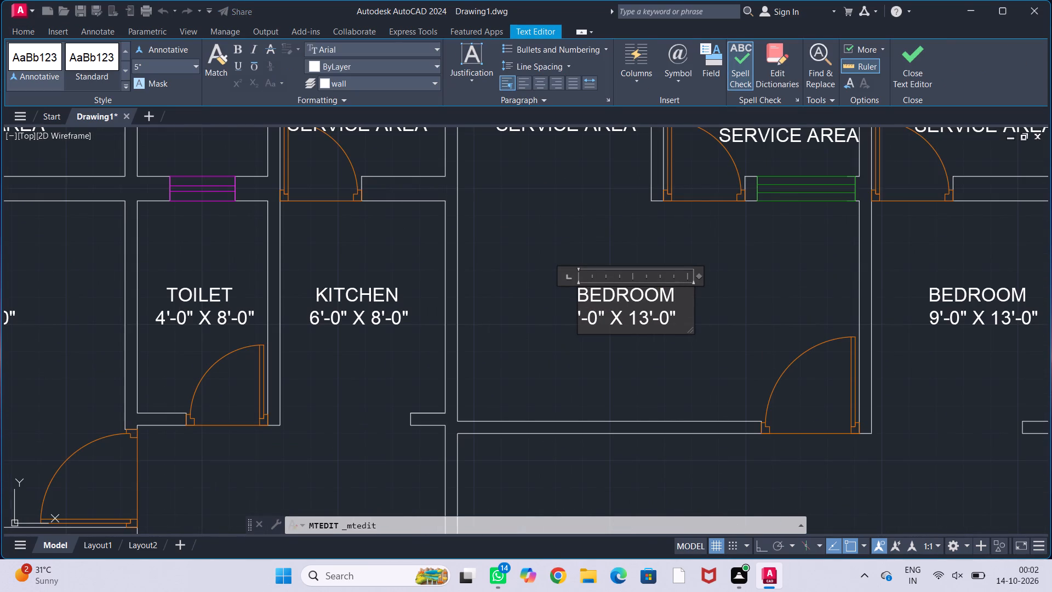
type("11")
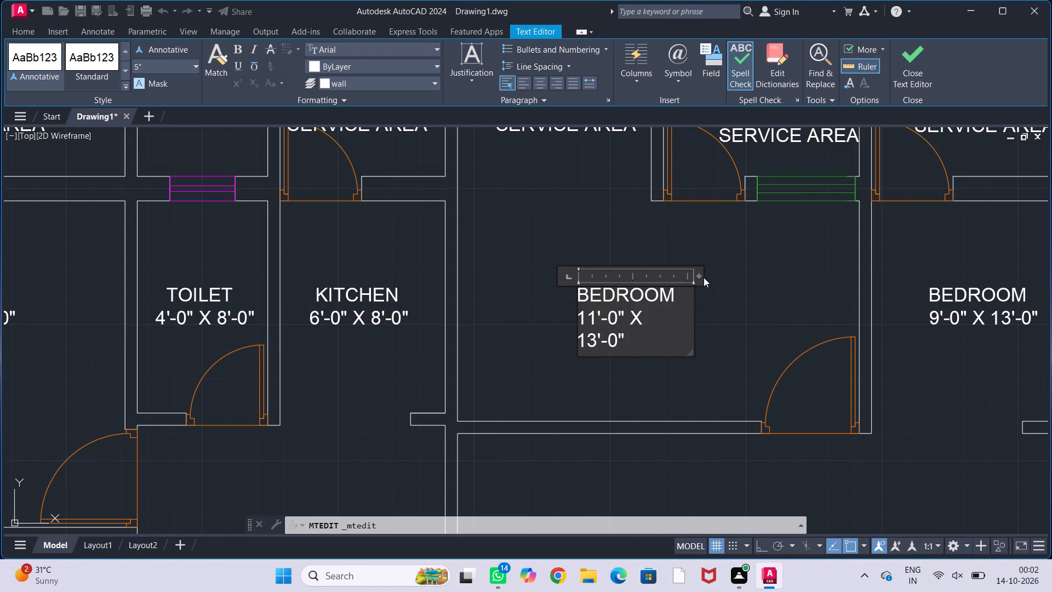
left_click_drag(697, 275, 747, 288)
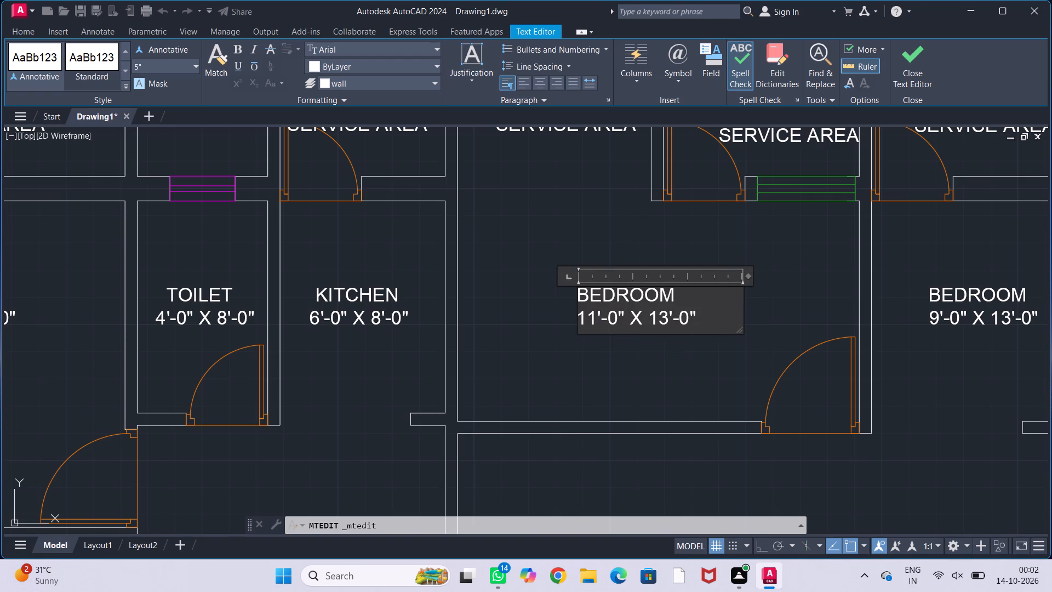
left_click(618, 315)
key("BackSpace")
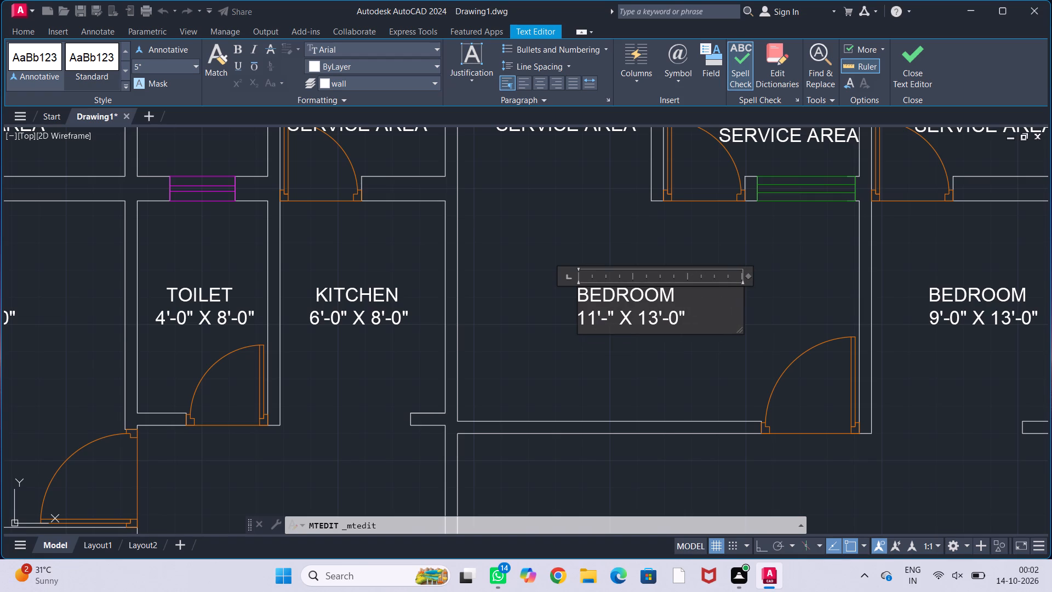
type("4.")
key("5")
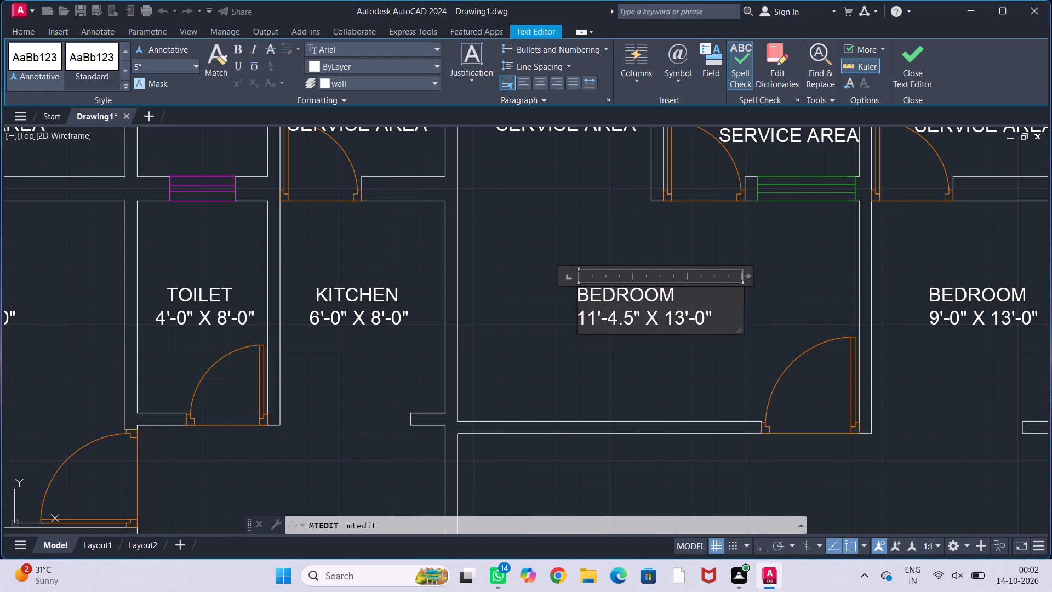
Set the same BEDROOM label's second dimension to 10'-9" and indent its name with two spaces.
left_click(685, 320)
key("BackSpace")
key("0")
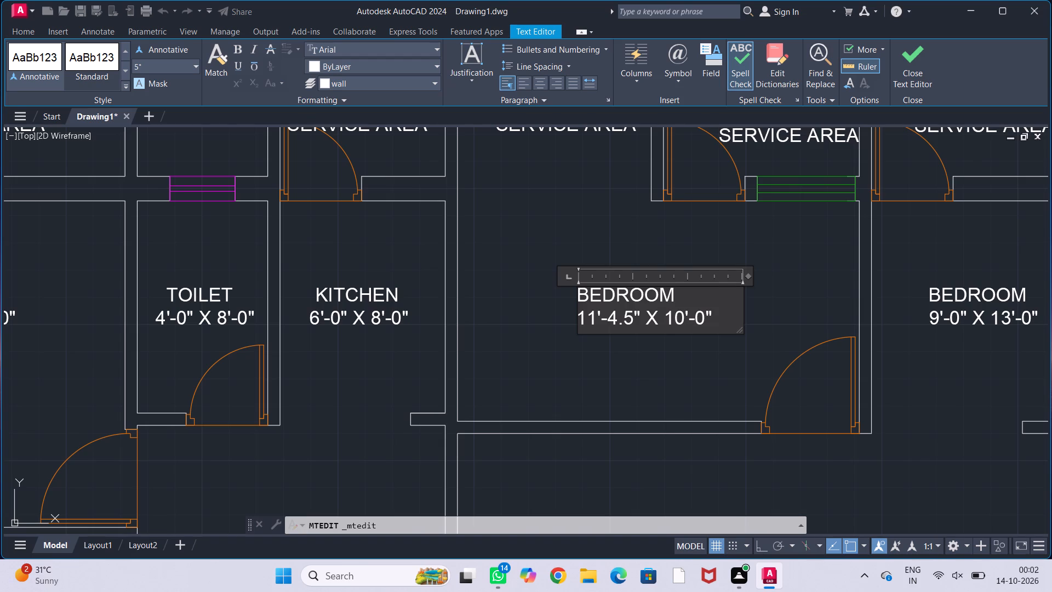
left_click(705, 319)
key("BackSpace")
key("9")
left_click(578, 303)
key("space")
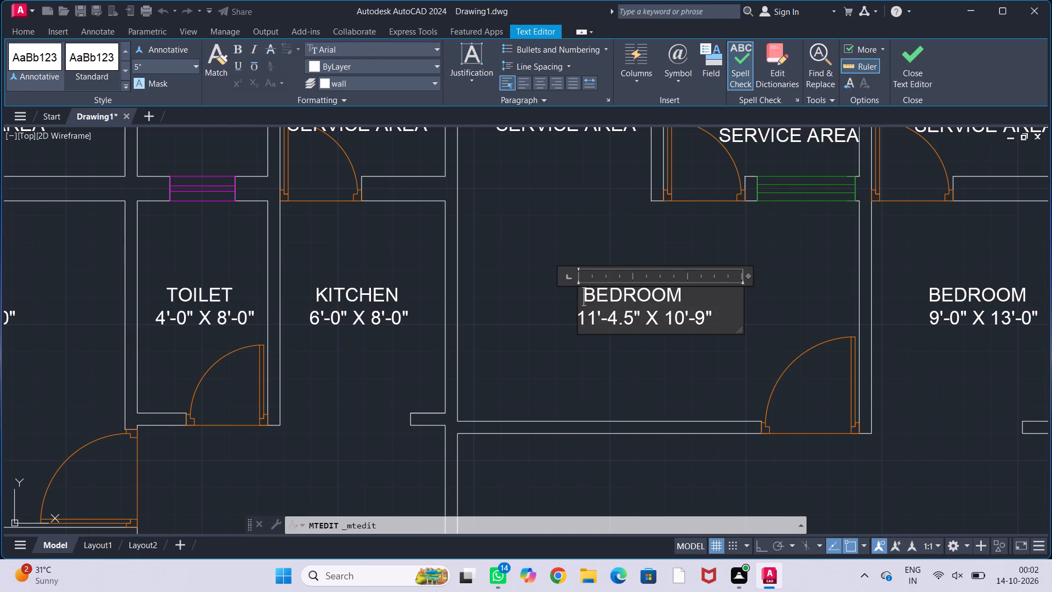
key("space")
left_click(630, 350)
Replace the SERVICE AREA text in the recess along the north wall of the 11'-4.5" wide bedroom with WARD.
scroll(665, 316, "down", 1)
middle_click_drag(698, 278, 659, 320)
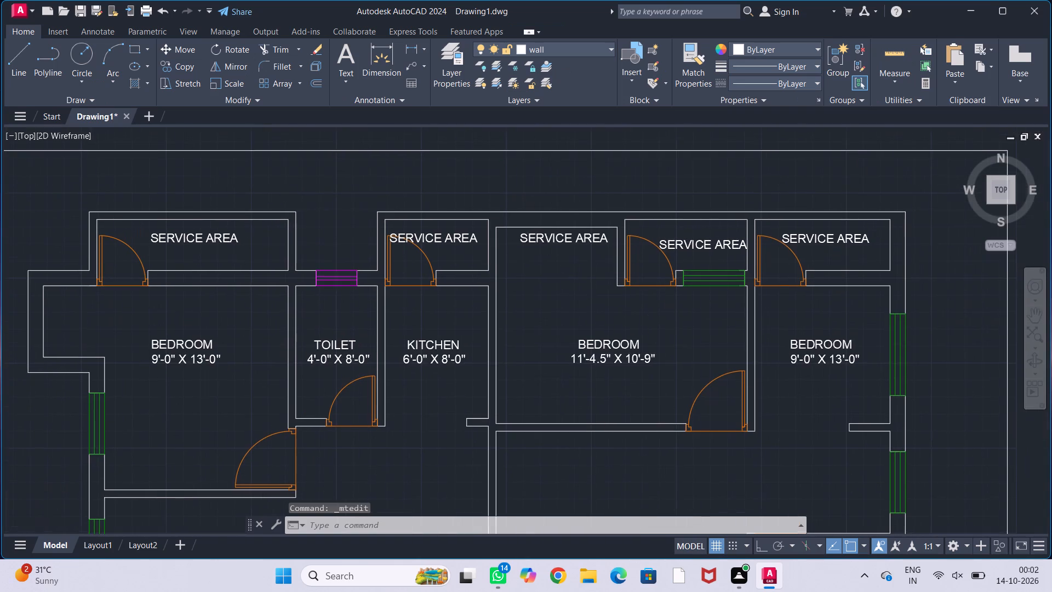
scroll(565, 241, "up", 1)
double_click(565, 240)
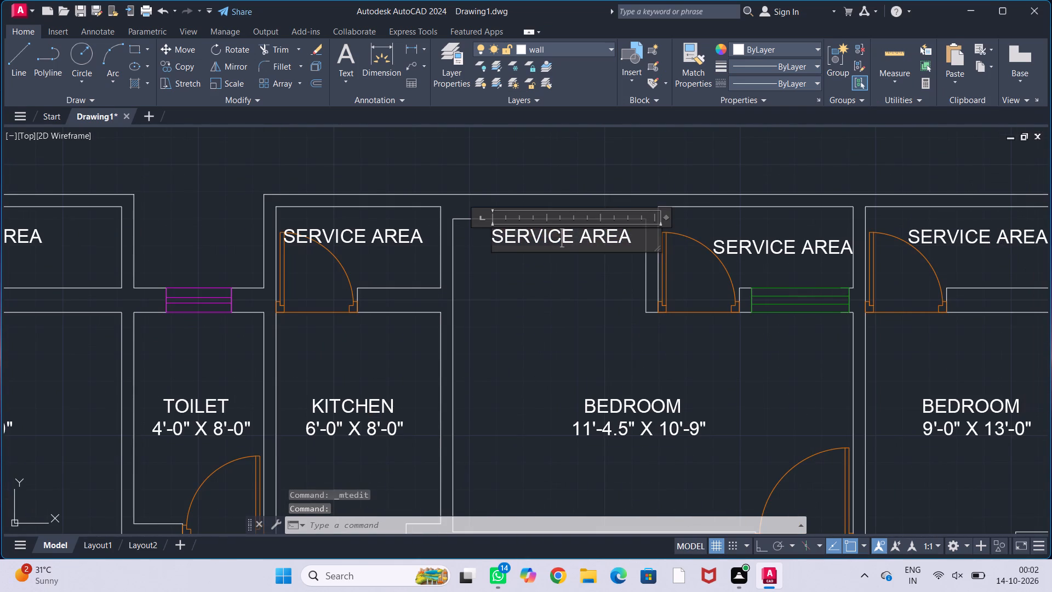
left_click(575, 236)
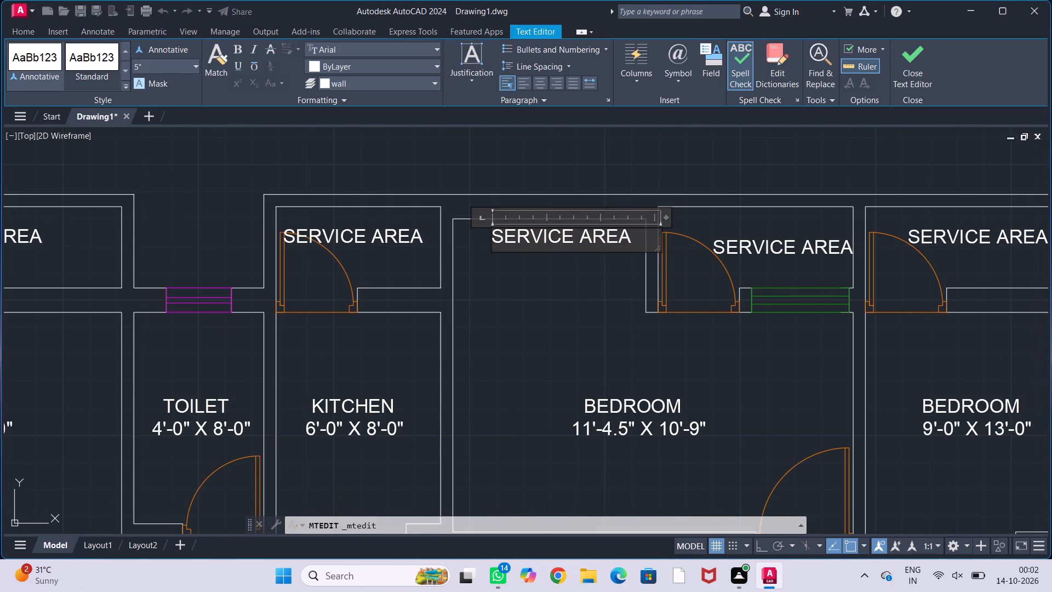
left_click(632, 239)
key("BackSpace")
key("BackSpace")
key("BackSpace")
key("BackSpace")
key("BackSpace")
key("BackSpace")
key("BackSpace")
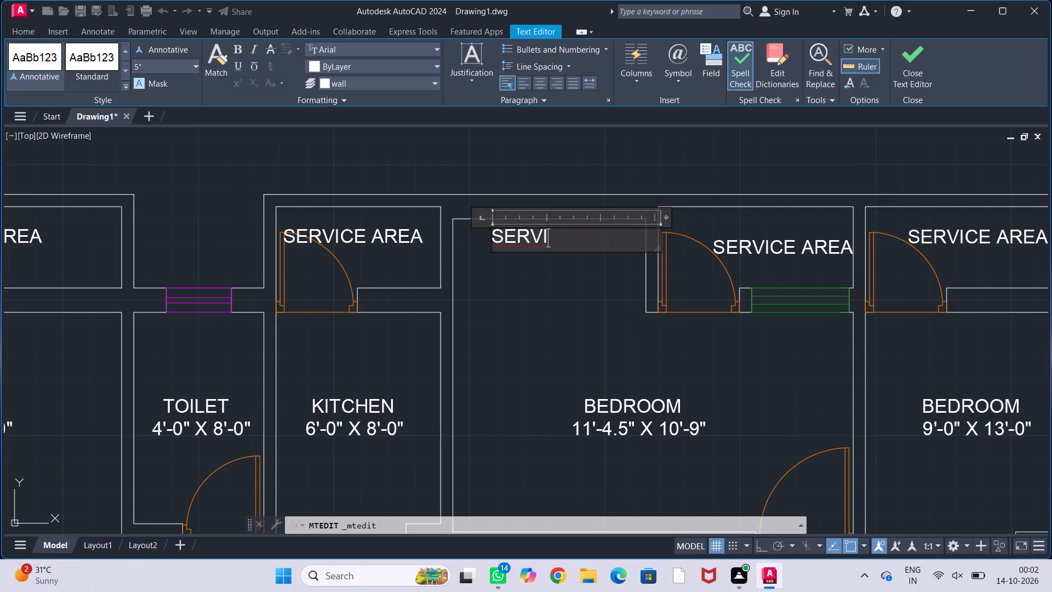
key("BackSpace")
key("BackSpace")
key("BackSpace")
key("BackSpace")
key("BackSpace")
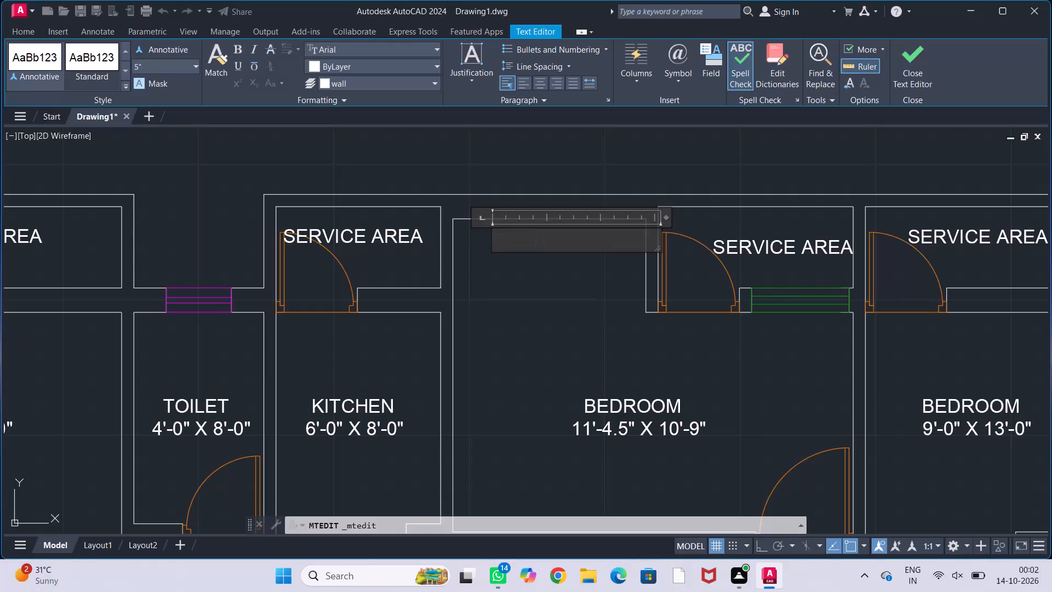
type("WARD")
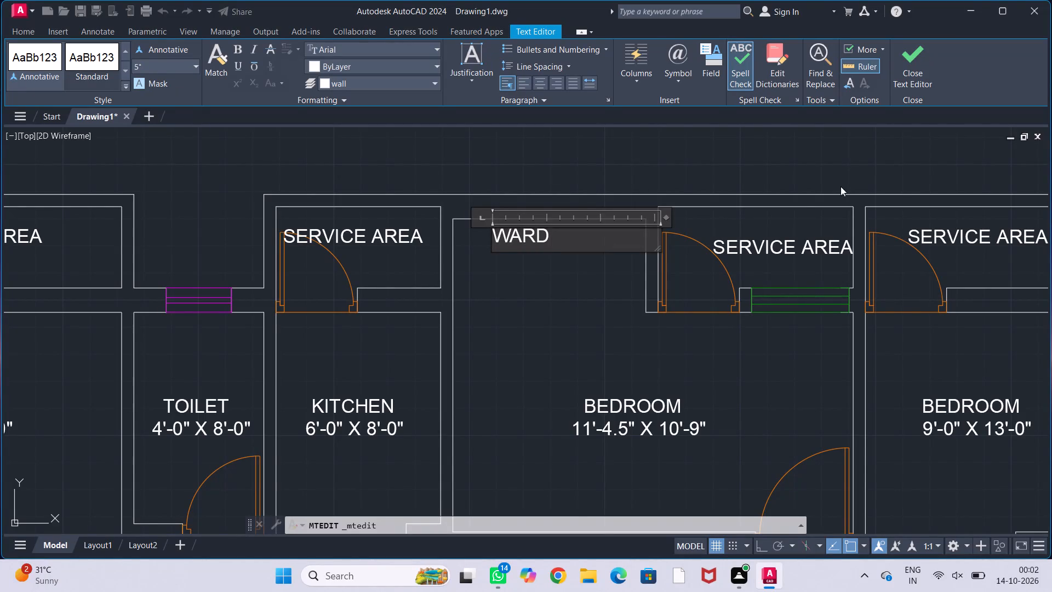
Narrow the WARD label's text frame and add ROBE so that it wraps onto a second line.
left_click_drag(663, 218, 559, 259)
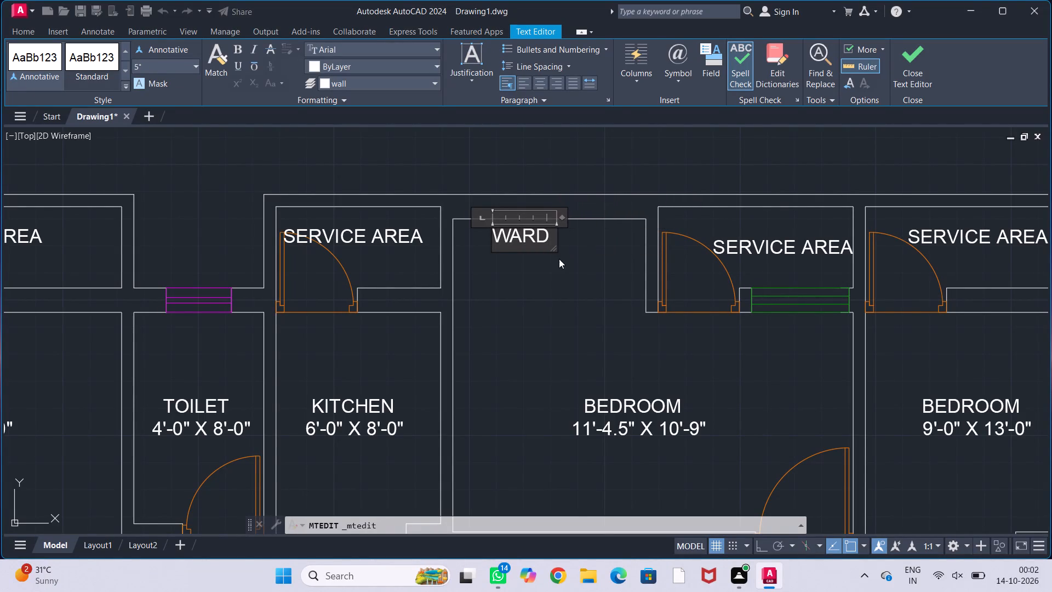
key("space")
type("RO")
type("BE")
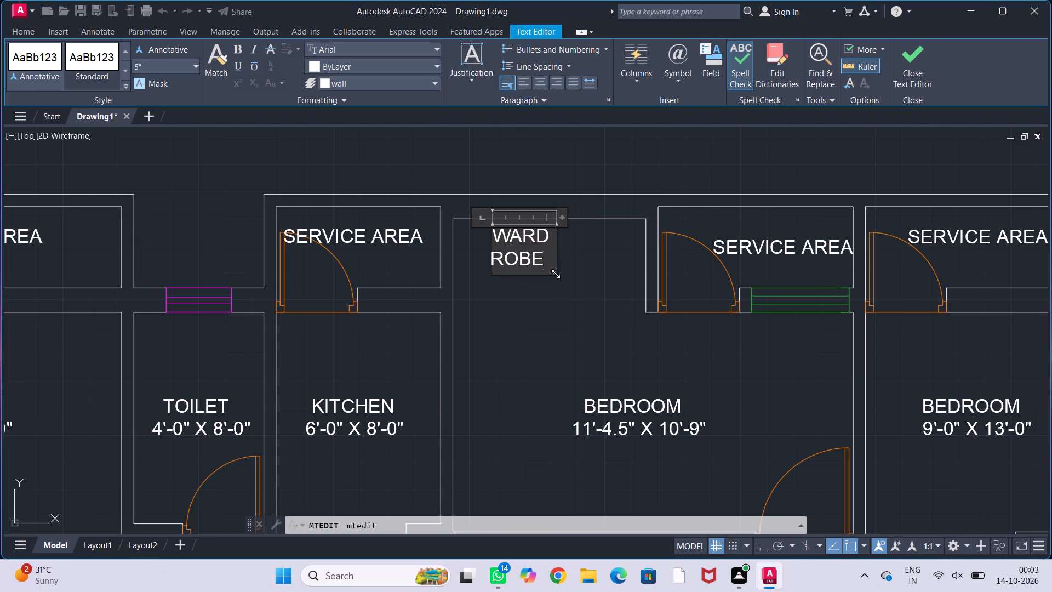
left_click(491, 259)
key("space")
key("space")
left_click_drag(563, 217, 557, 222)
left_click(565, 263)
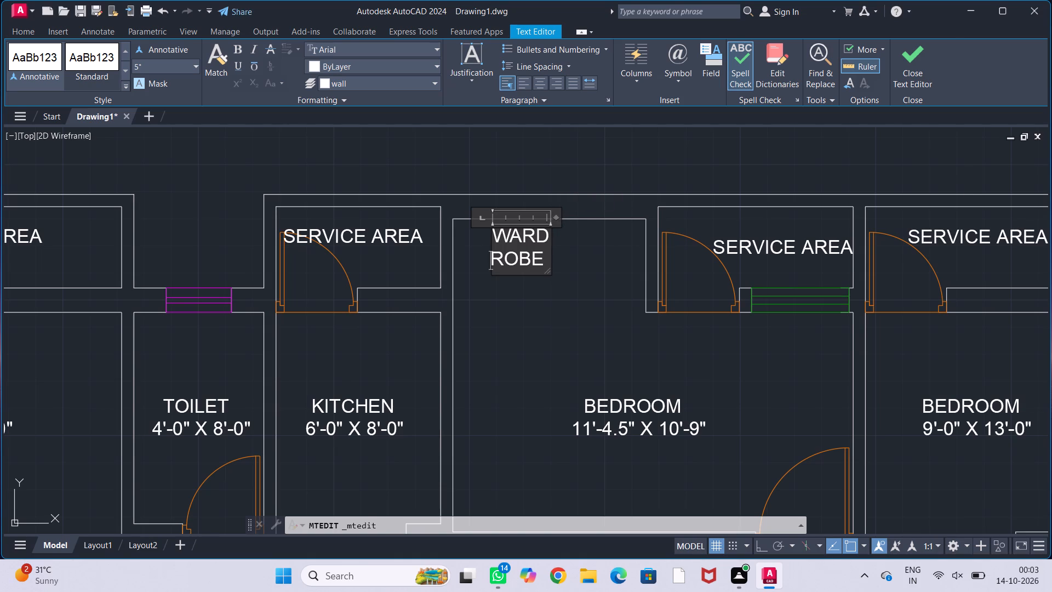
Move the WARD ROBE label slightly southeast, closer to the middle of its recess.
left_click(531, 259)
key("m")
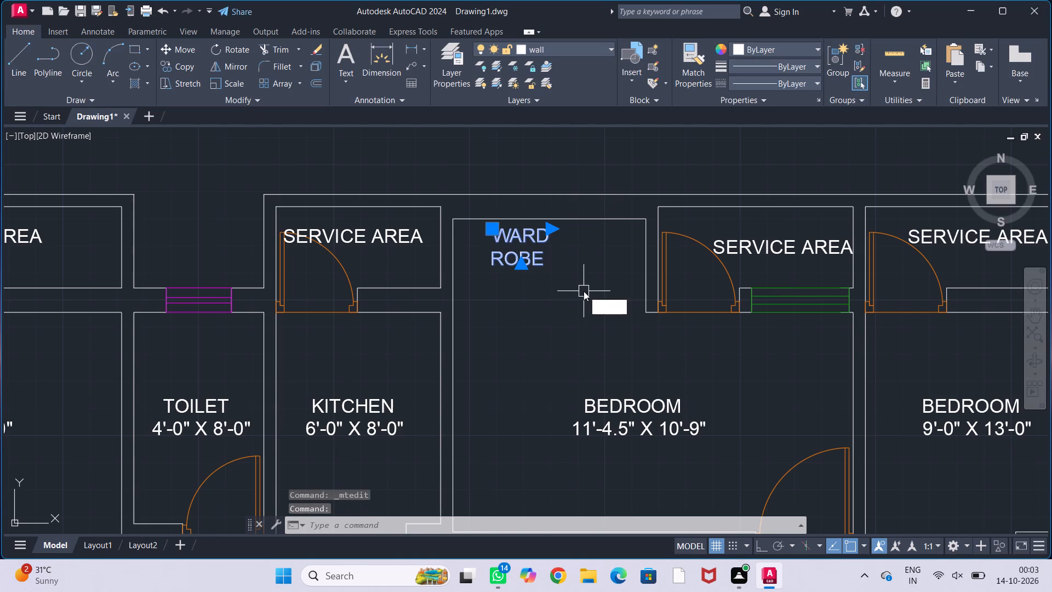
key("Return")
left_click(494, 264)
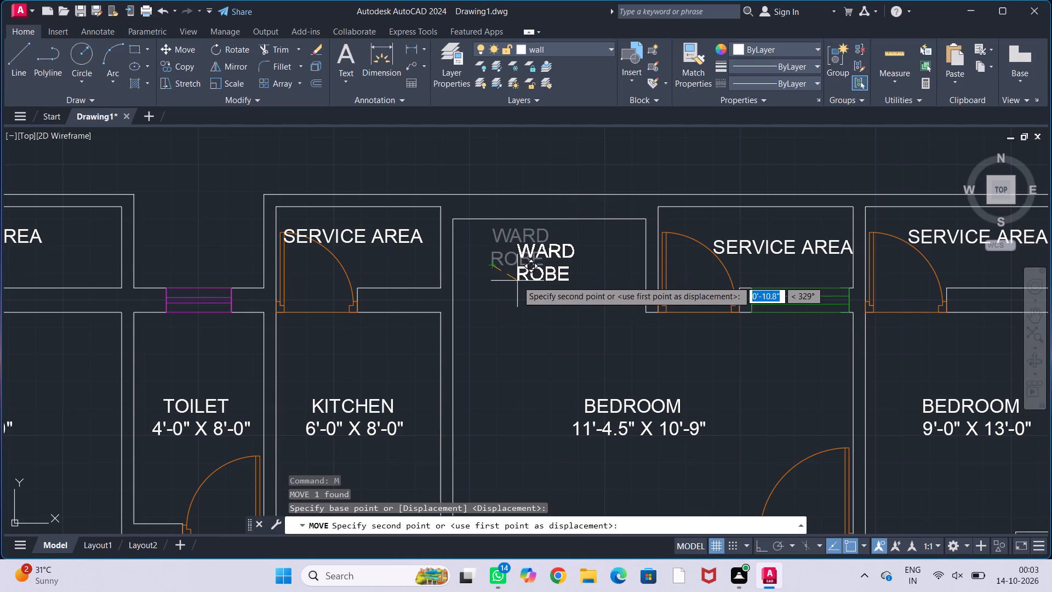
left_click(523, 282)
scroll(552, 302, "down", 2)
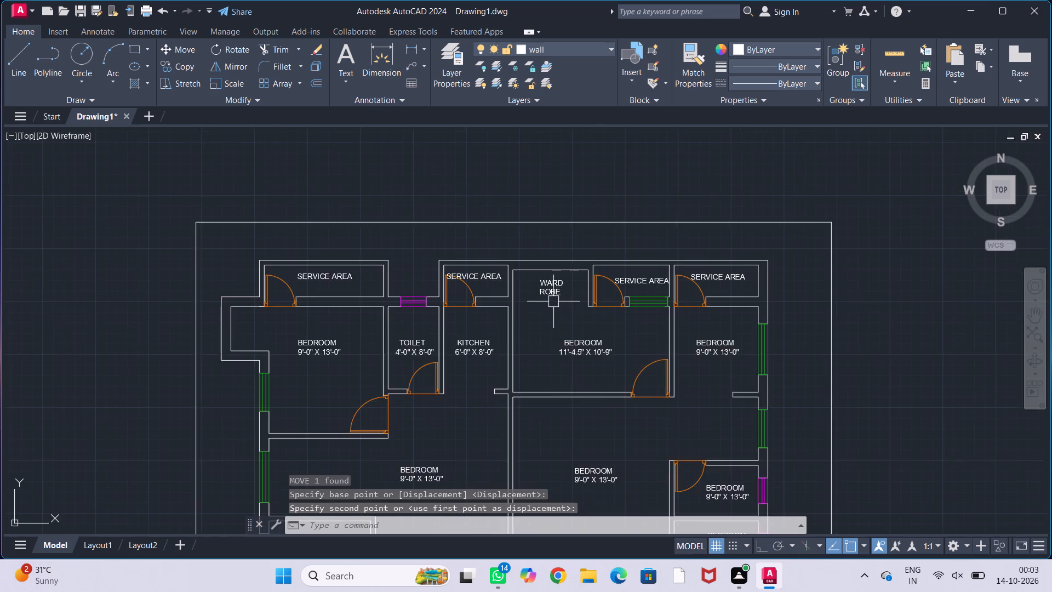
Replace the SERVICE AREA text in the recess just east of the WARD ROBE label with BALCONY.
middle_click_drag(561, 306, 478, 281)
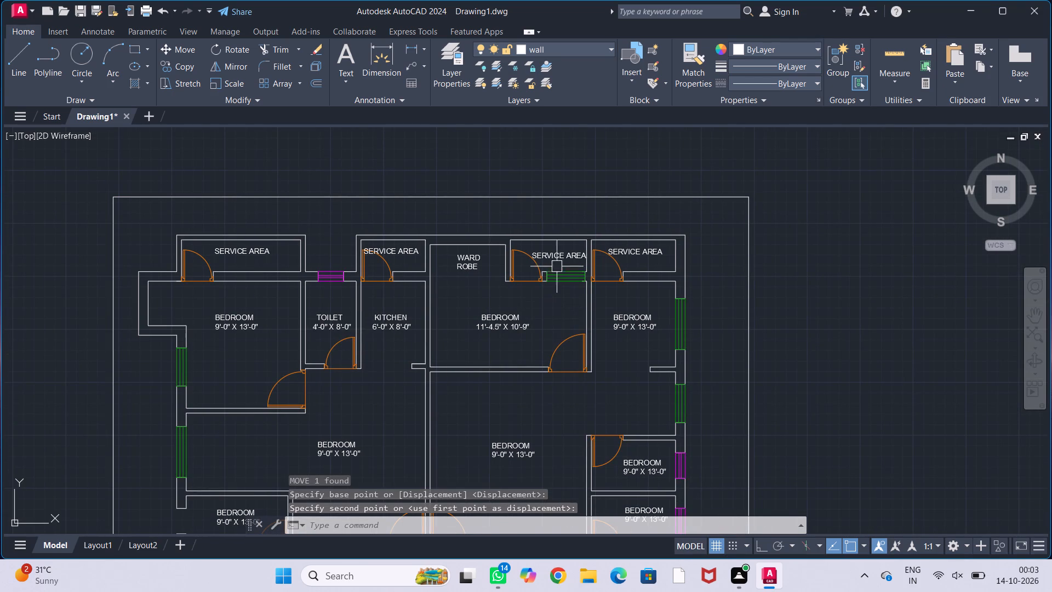
scroll(568, 255, "up", 2)
left_click(564, 255)
left_click(564, 255)
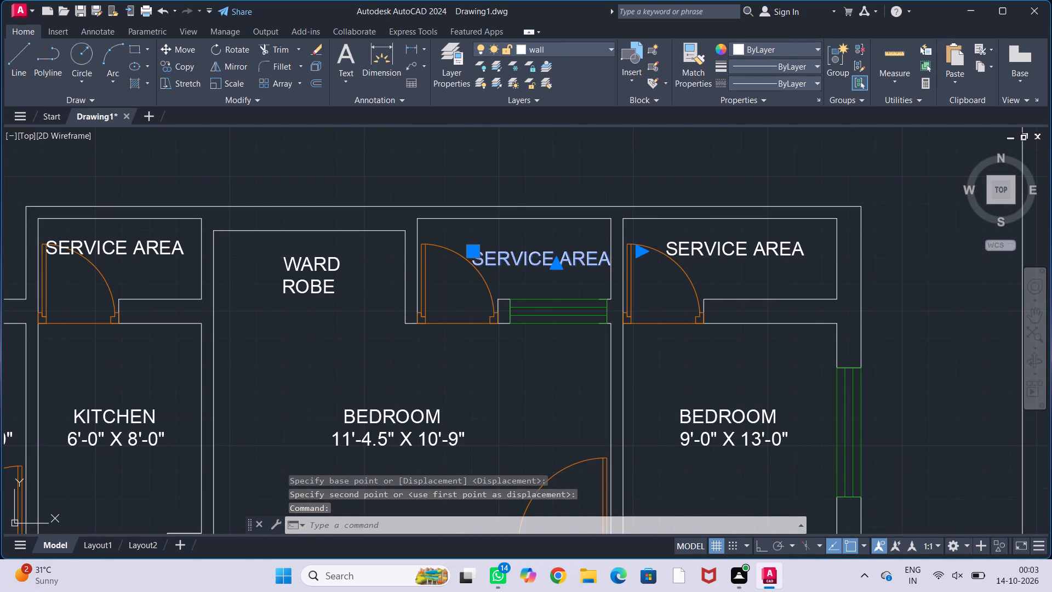
left_click(608, 260)
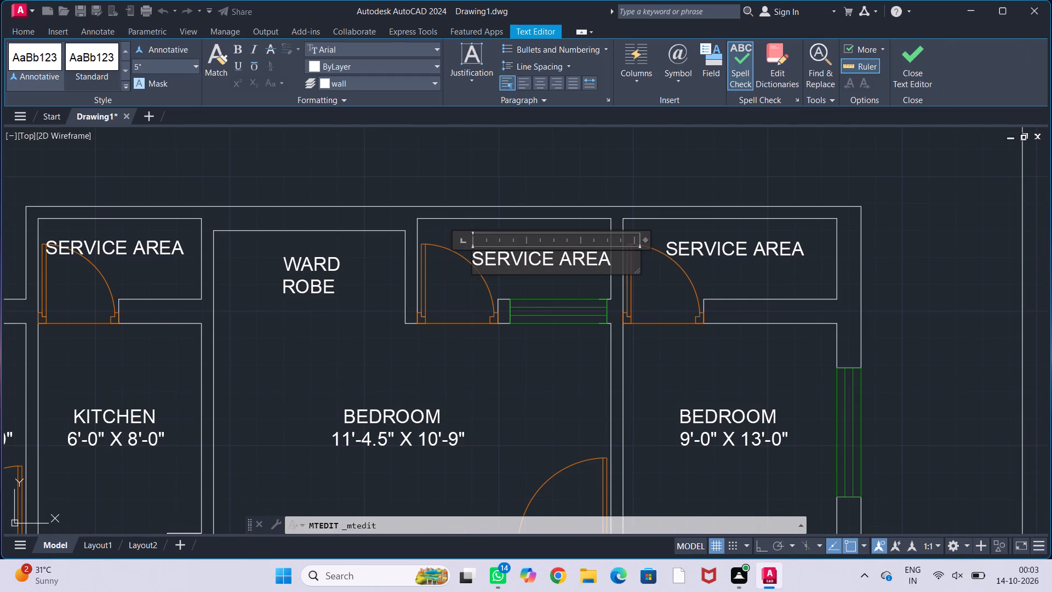
key("BackSpace")
key("BackSpace")
key("BackSpace")
key("BackSpace")
key("BackSpace")
key("BackSpace")
key("BackSpace")
key("BackSpace")
key("BackSpace")
key("BackSpace")
key("BackSpace")
key("BackSpace")
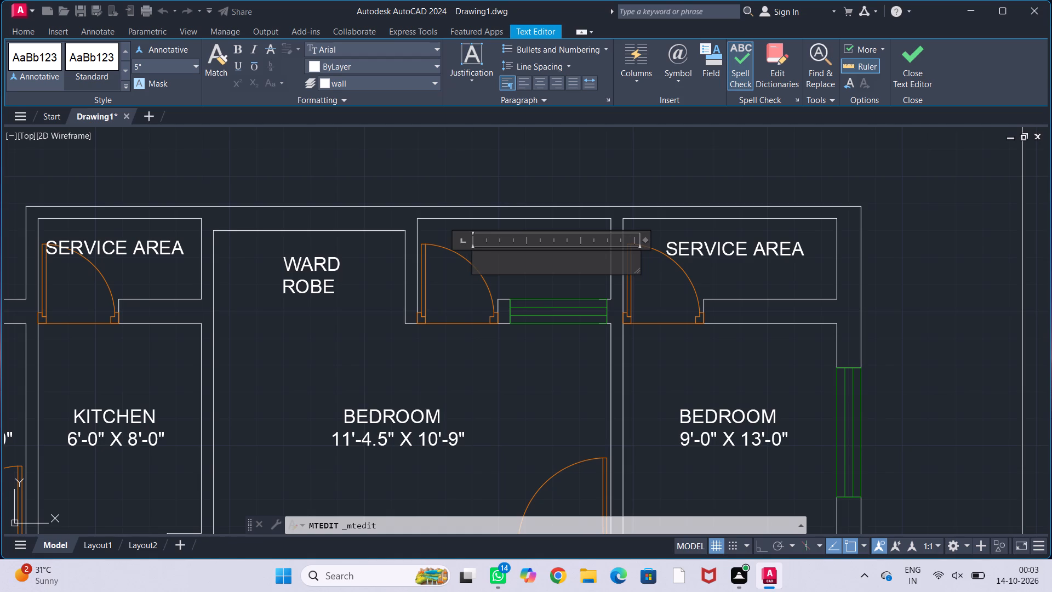
type("BA")
key("l")
type("CONY")
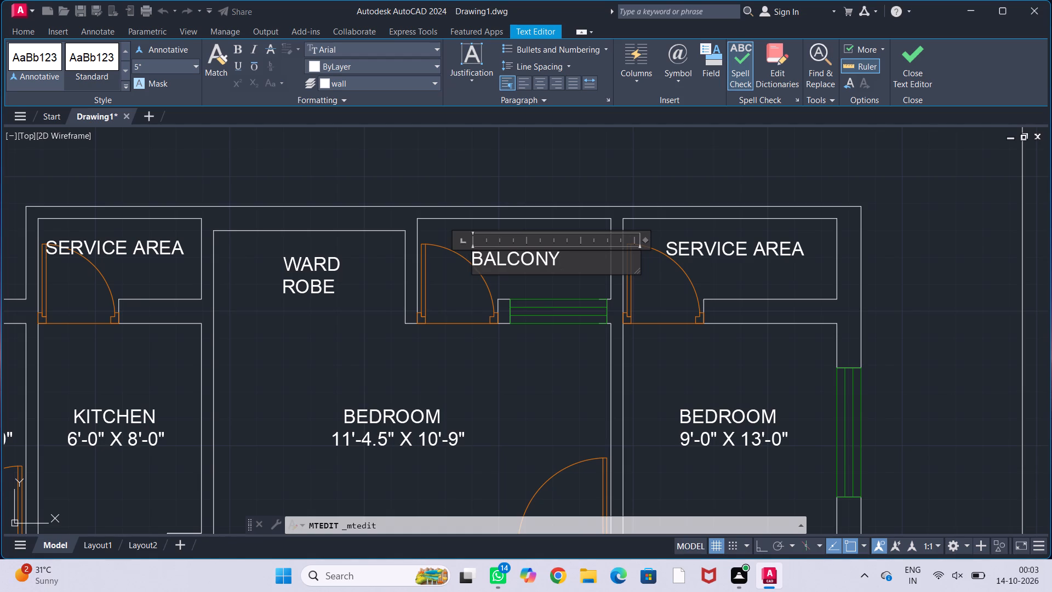
left_click(588, 284)
Move the BALCONY label about 1' east, clear of the door swing in its recess.
left_click(538, 261)
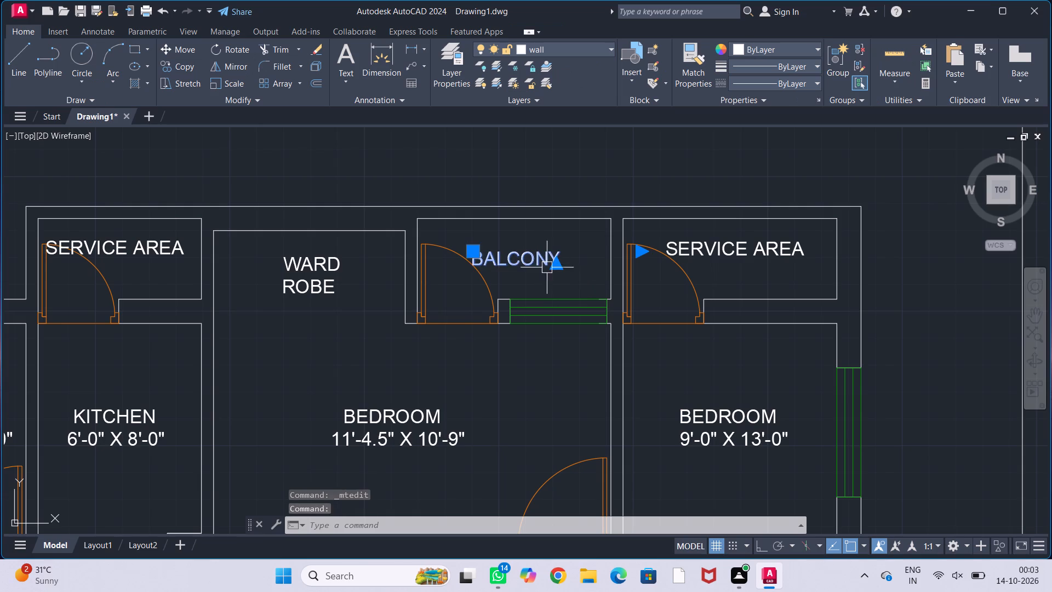
key("m")
key("Return")
left_click(558, 264)
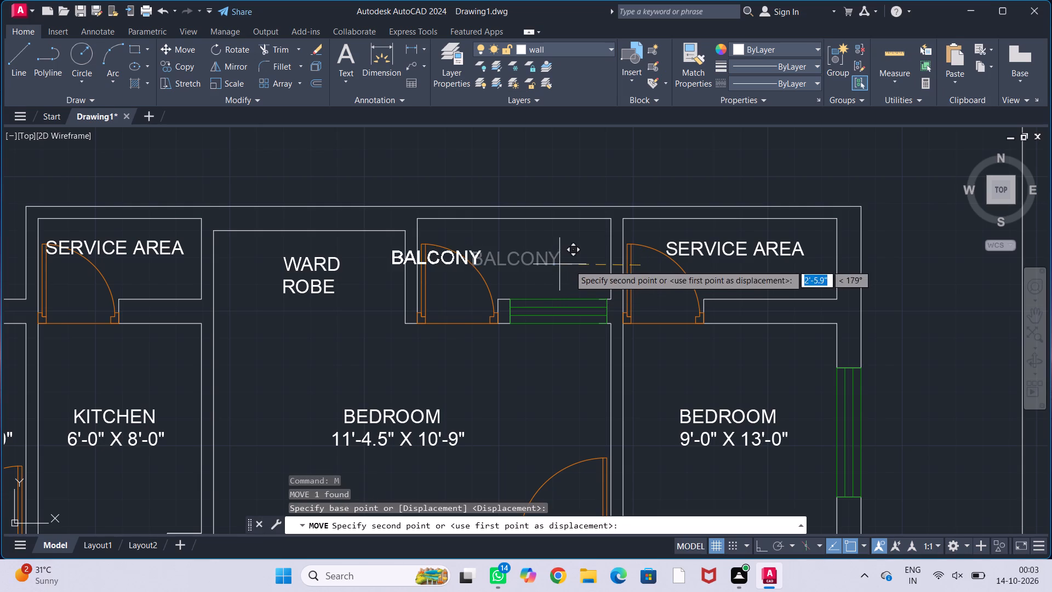
left_click(667, 265)
Rename the BEDROOM label in the northeast room, south of the service area, as KITCHEN.
scroll(728, 287, "down", 1)
middle_click_drag(746, 282, 687, 265)
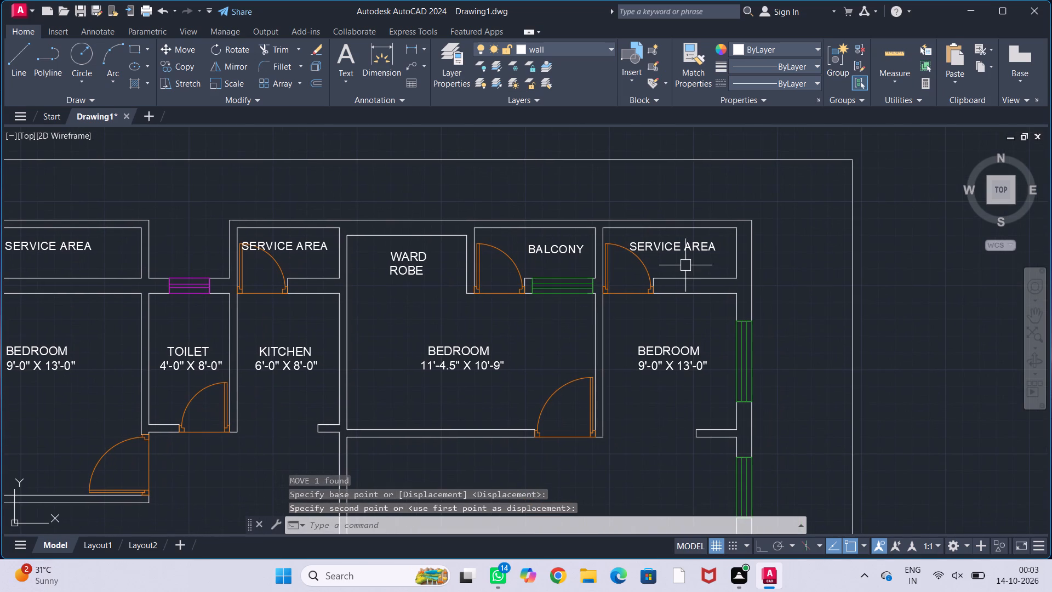
middle_click_drag(699, 310, 674, 233)
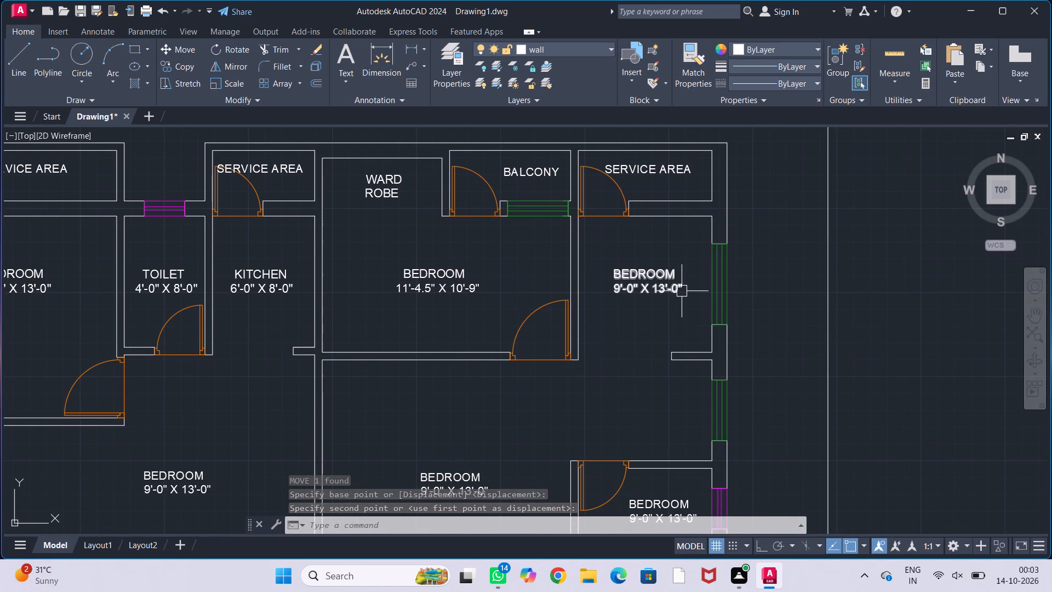
double_click(655, 280)
scroll(684, 276, "up", 1)
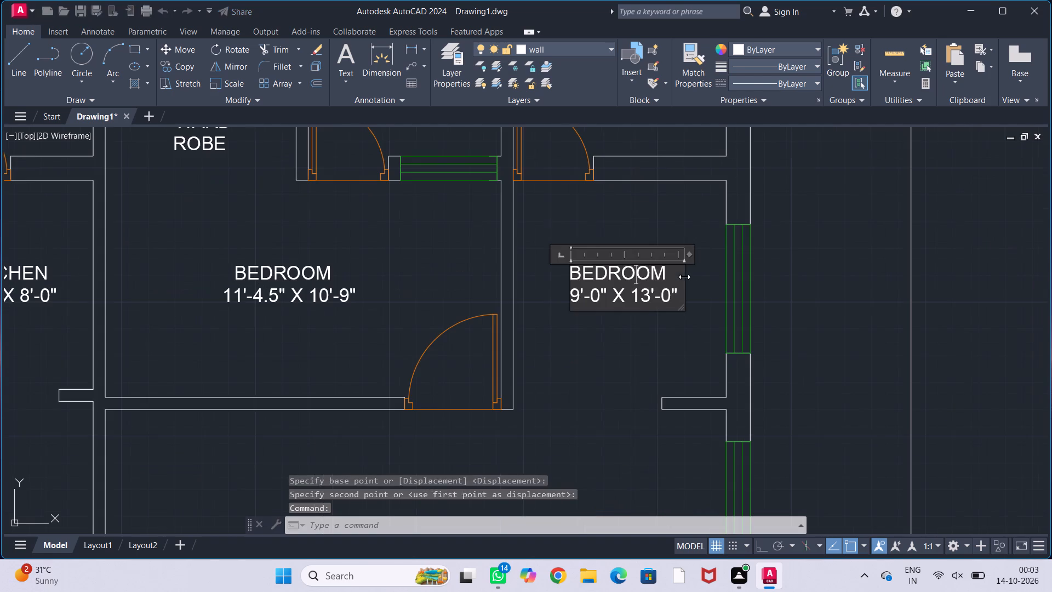
left_click(664, 275)
key("BackSpace")
key("BackSpace")
key("BackSpace")
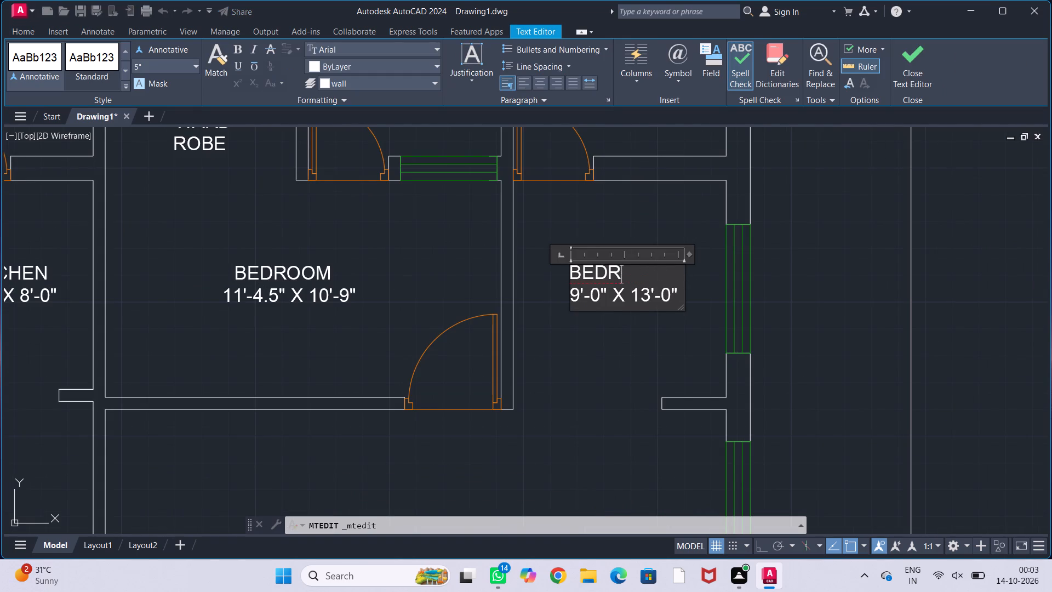
key("BackSpace")
key("BackSpace")
key("BackSpace")
key("BackSpace")
type("KITCHEN")
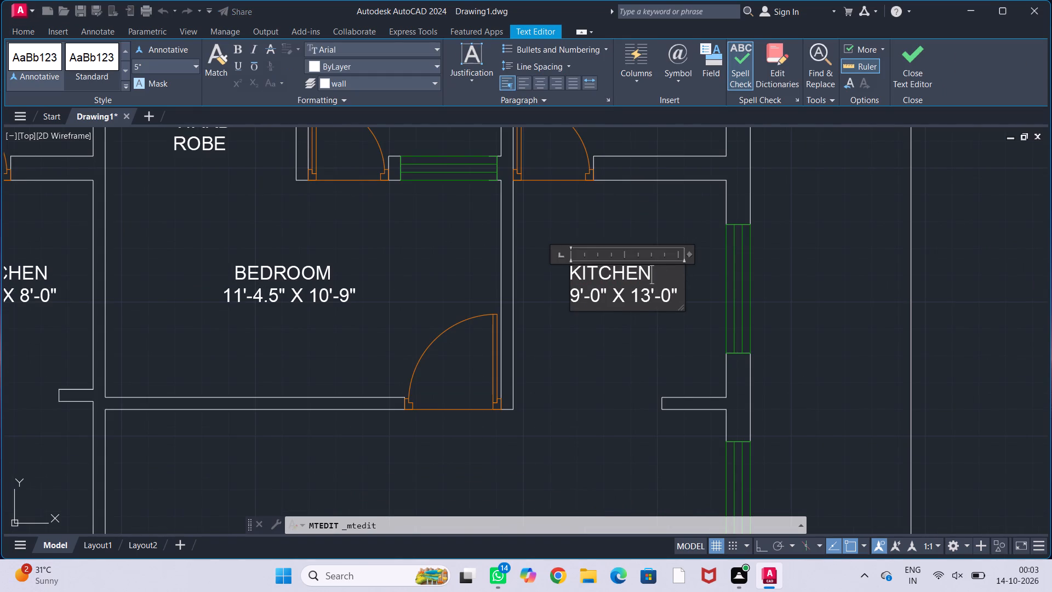
Set the northeast KITCHEN label's dimensions to 8'-0" X 10'-9" and indent its name with two spaces.
left_click(580, 297)
key("BackSpace")
key("8")
left_click(645, 295)
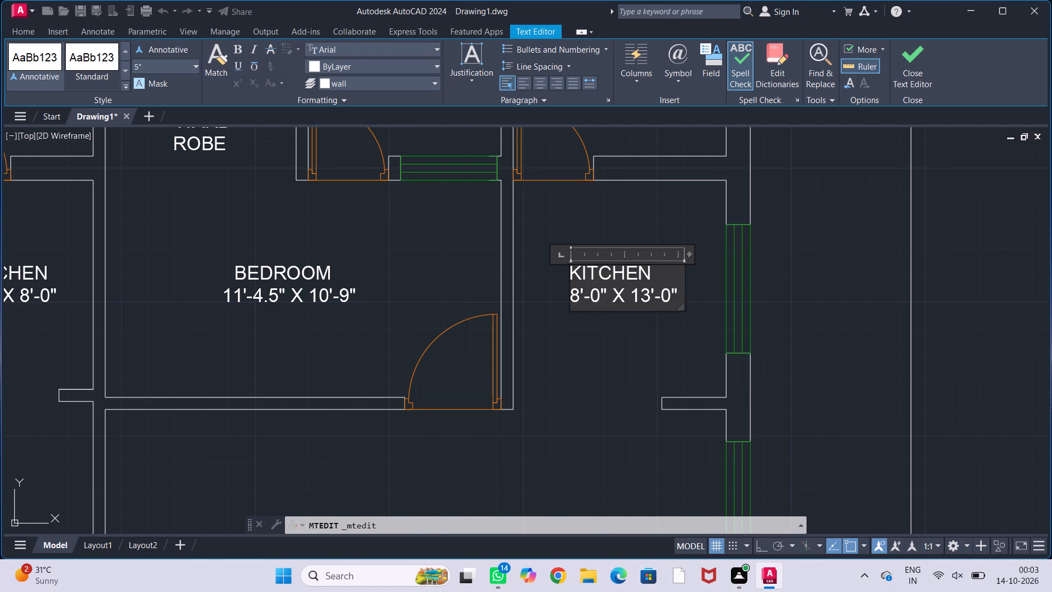
left_click(649, 298)
key("BackSpace")
key("0")
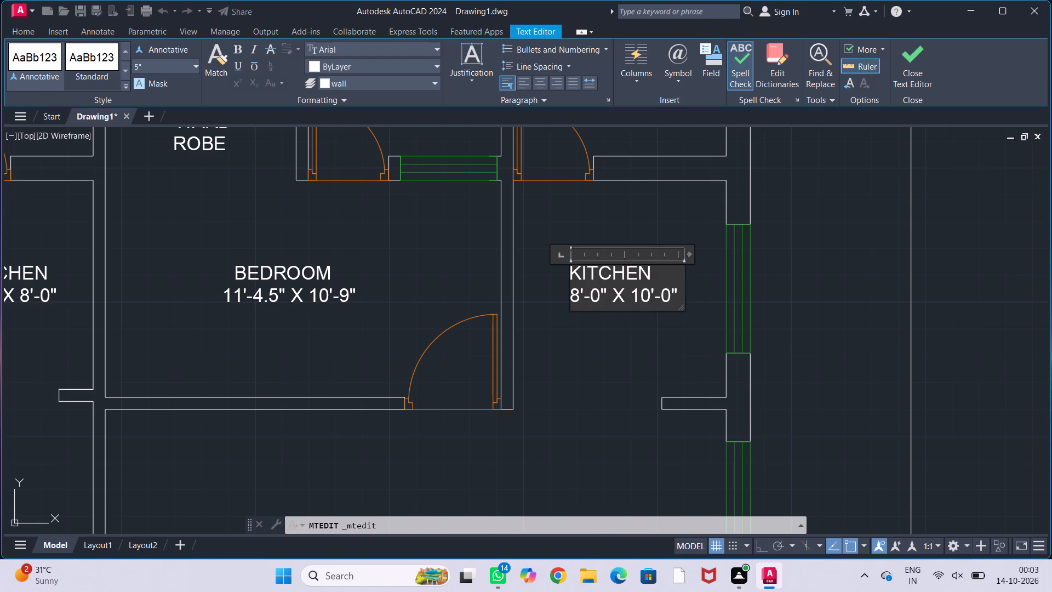
left_click(669, 295)
key("BackSpace")
key("9")
left_click(572, 276)
key("space")
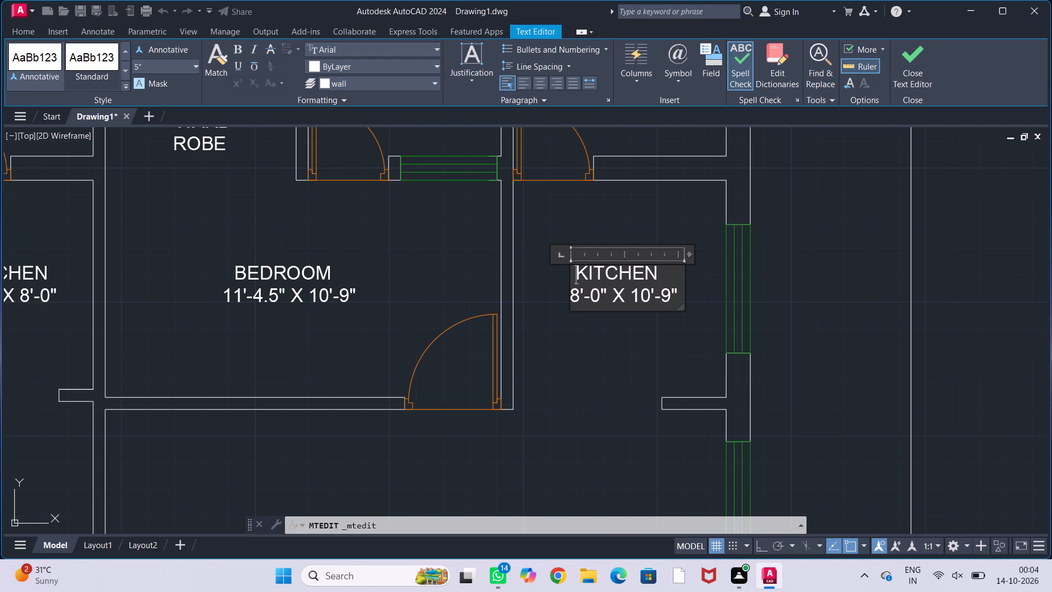
key("space")
left_click(611, 322)
Rename the BEDROOM label in the large central room of the western unit as HALL.
scroll(616, 296, "down", 1)
middle_click_drag(614, 313, 768, 241)
scroll(769, 244, "down", 1)
middle_click_drag(675, 278, 759, 239)
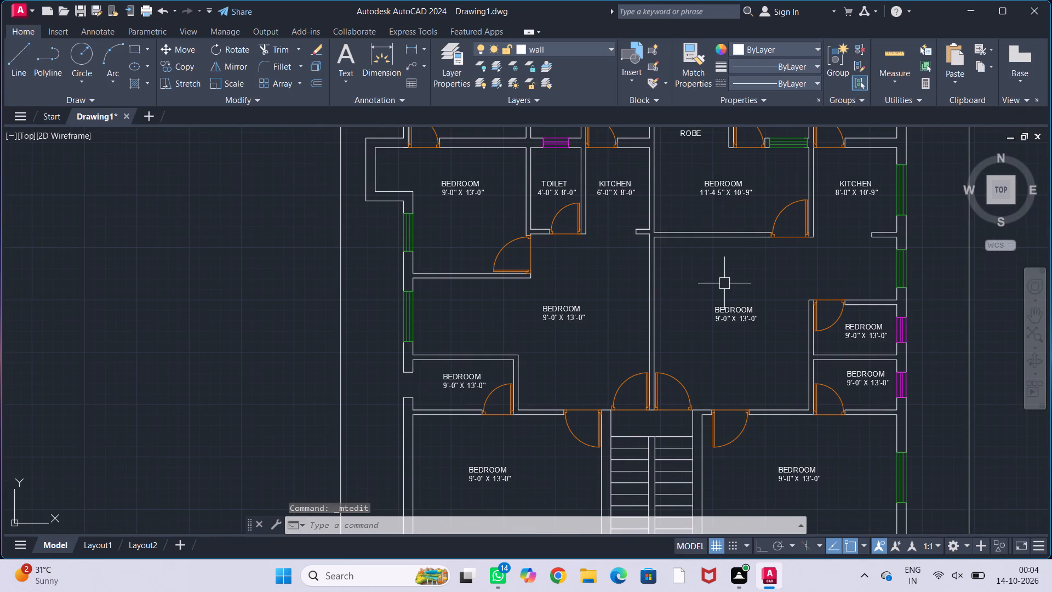
middle_click_drag(724, 283, 717, 244)
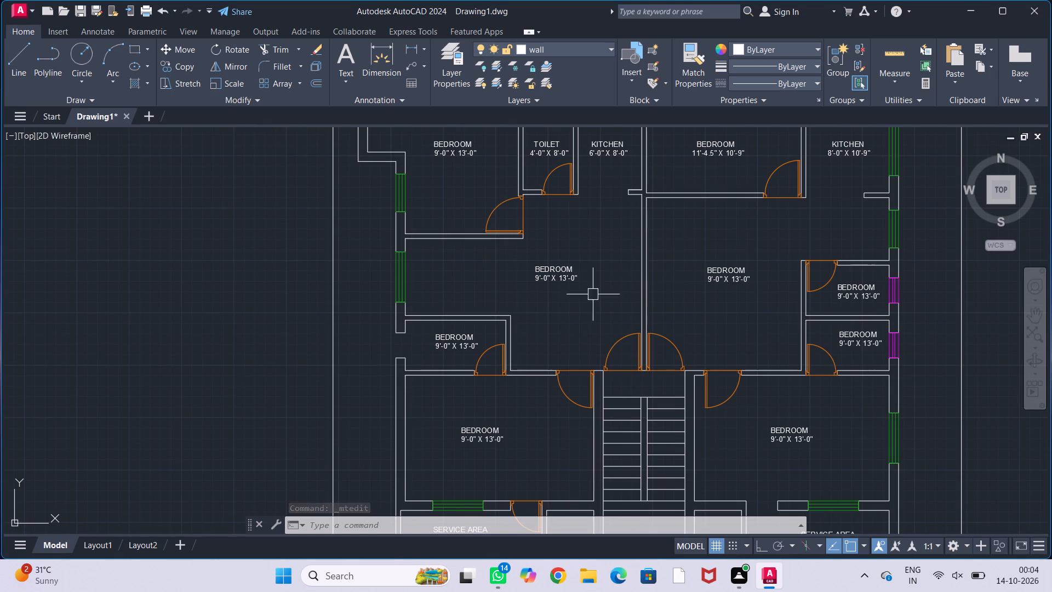
middle_click_drag(592, 294, 580, 274)
scroll(554, 267, "up", 1)
double_click(542, 244)
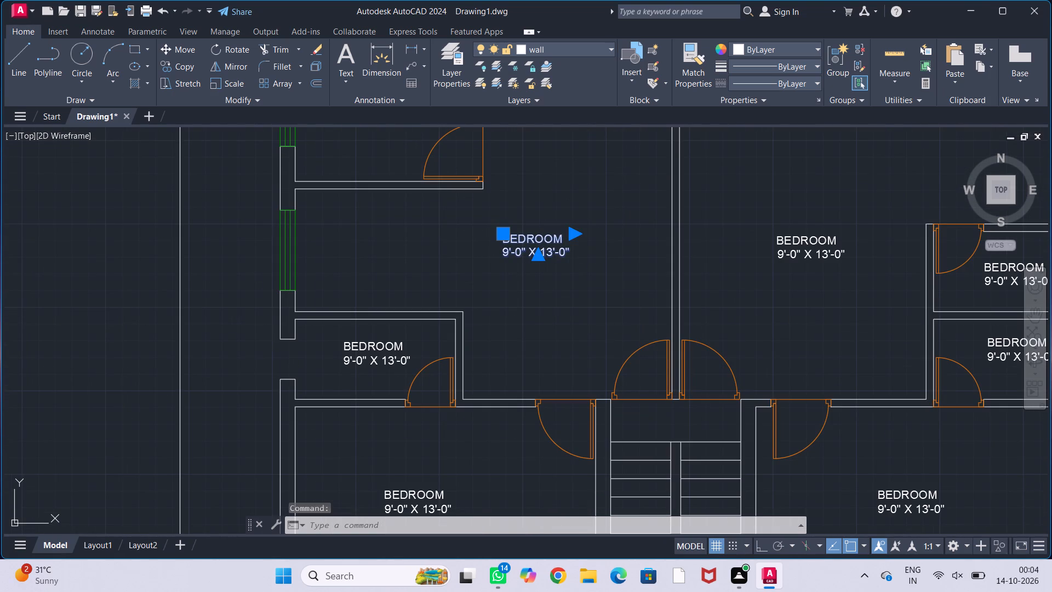
left_click(561, 239)
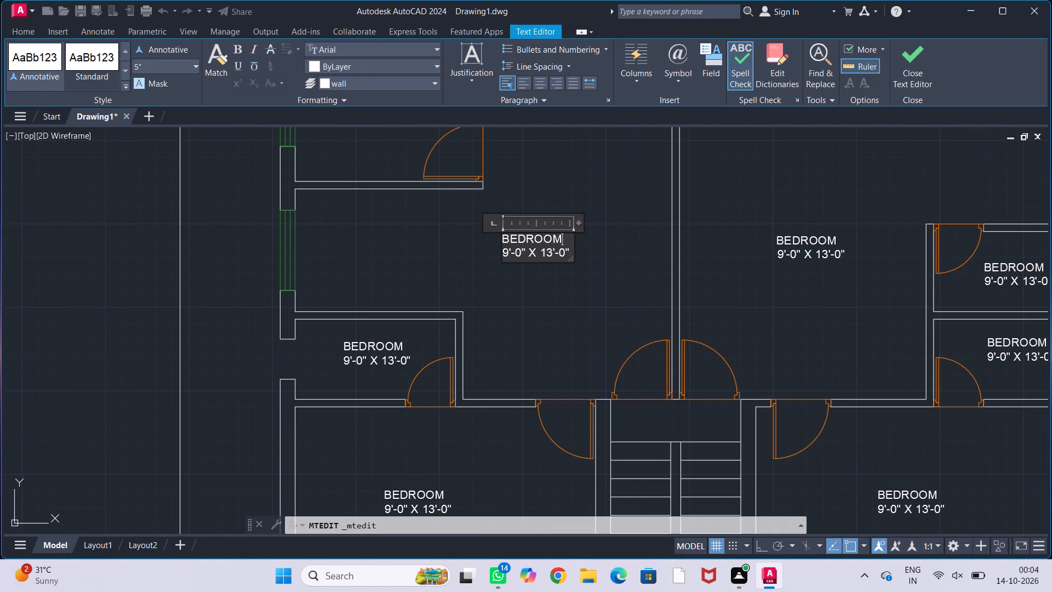
key("BackSpace")
key("BackSpace")
key("BackSpace")
key("BackSpace")
key("BackSpace")
key("BackSpace")
key("BackSpace")
key("BackSpace")
type("HA")
type("LL")
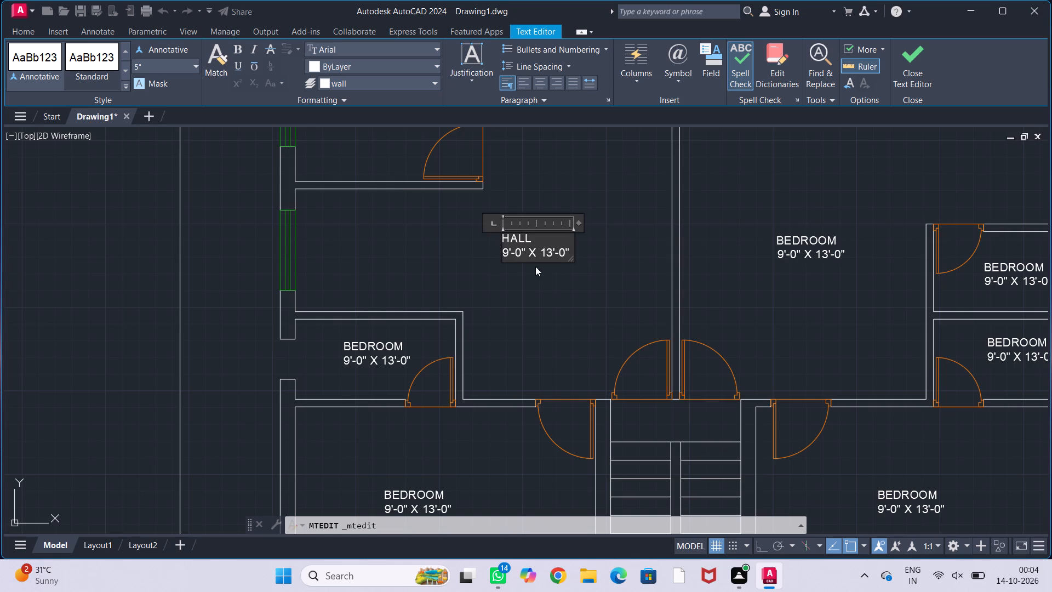
Set the HALL label's dimensions to 19'-9" X 16'-3" and widen its text frame so they fit on one line.
scroll(510, 249, "up", 1)
left_click(504, 254)
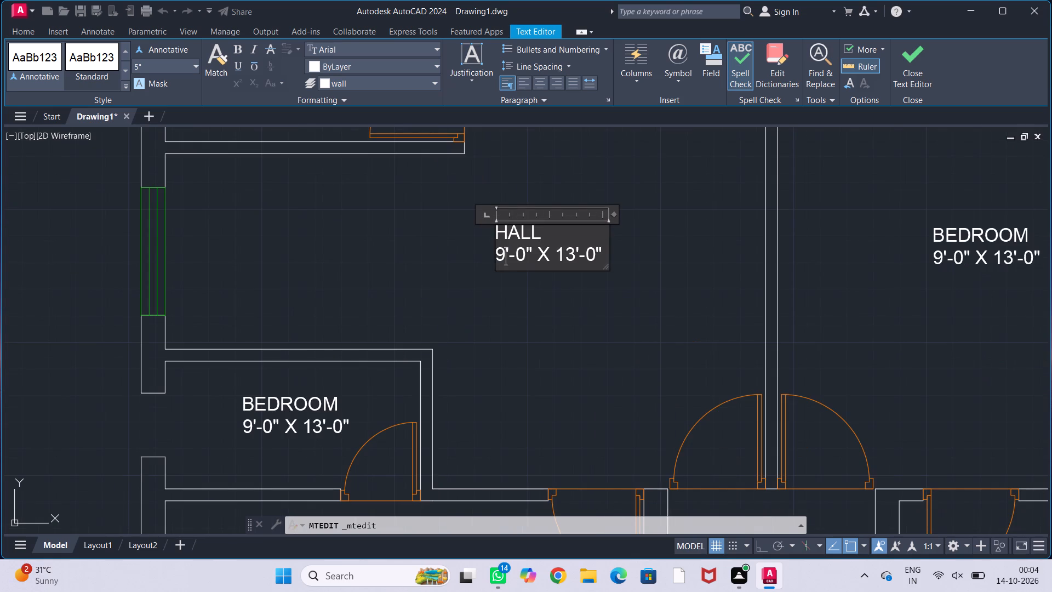
key("BackSpace")
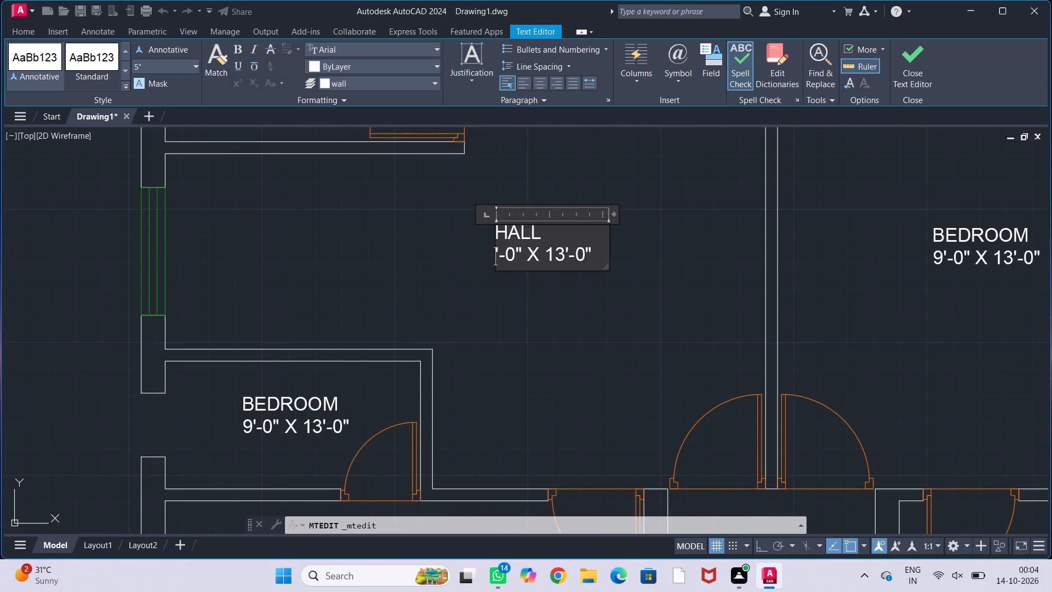
type("19")
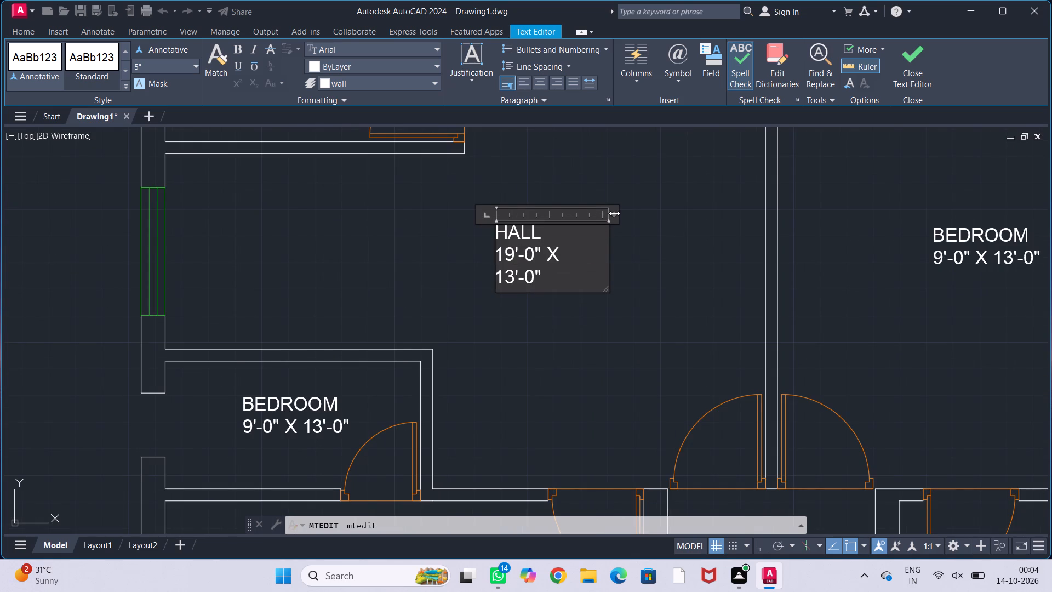
left_click_drag(614, 213, 687, 223)
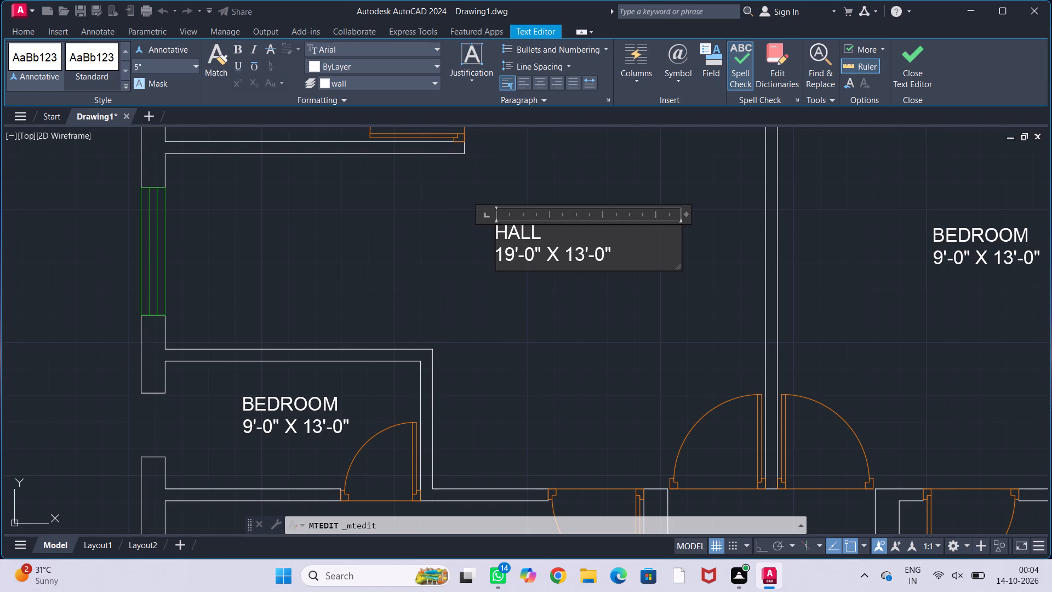
left_click(534, 254)
key("BackSpace")
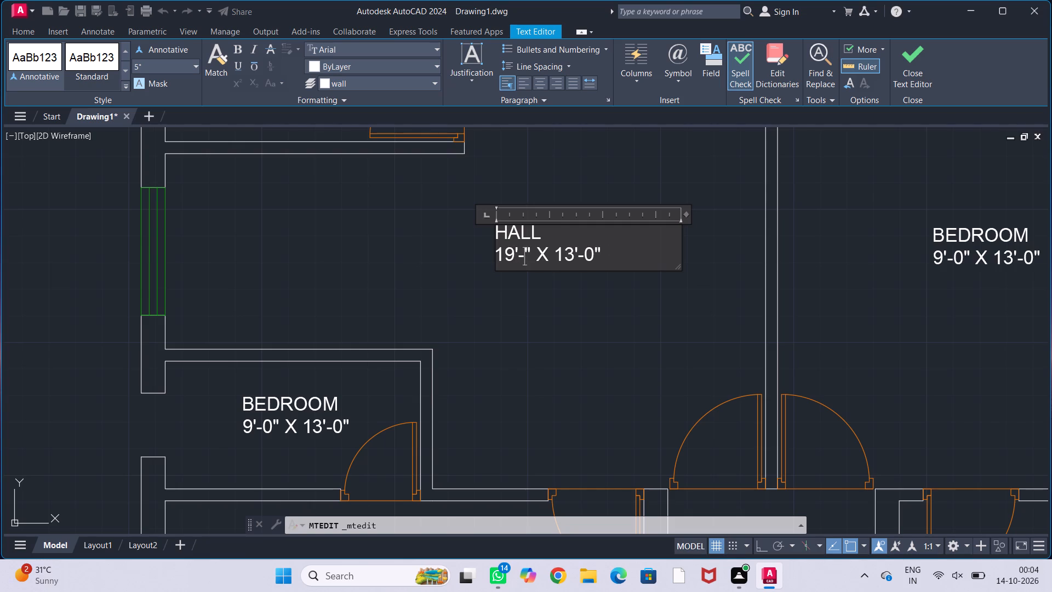
key("9")
left_click(584, 253)
key("BackSpace")
key("6")
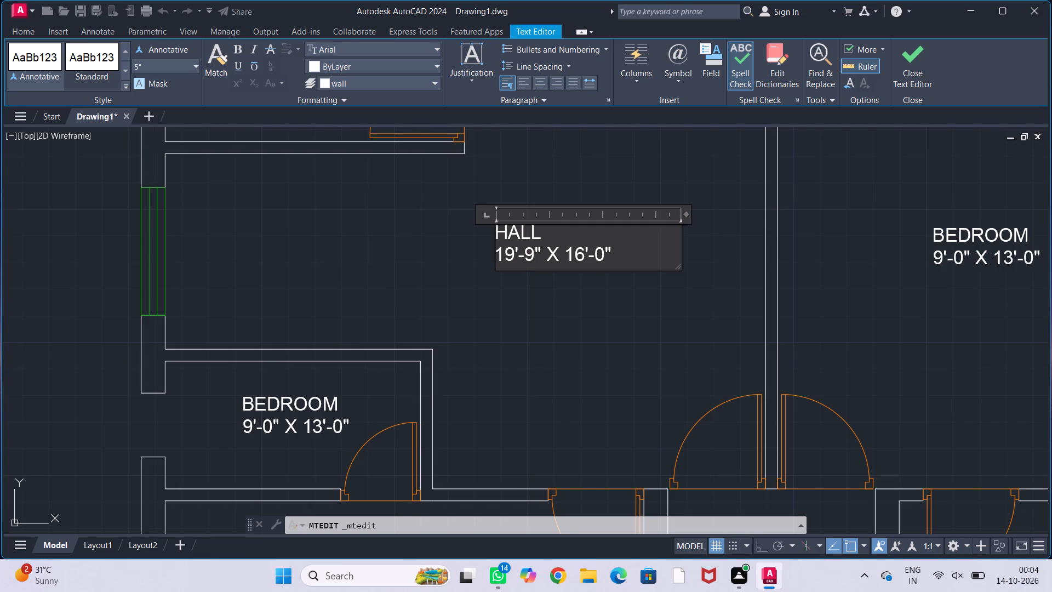
left_click(607, 254)
key("BackSpace")
key("3")
Indent the HALL name with seven spaces to centre it above its dimensions.
left_click(495, 234)
key("space")
key("space")
key("space")
key("space")
key("space")
key("space")
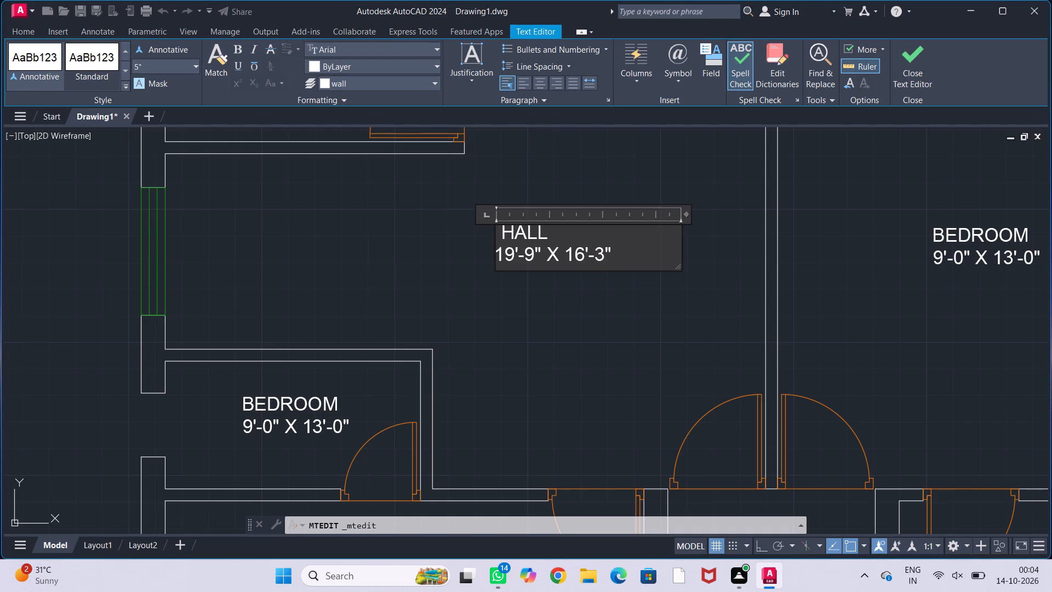
key("space")
left_click(548, 294)
Rename the BEDROOM label in the large central room of the eastern unit as HALL.
scroll(558, 285, "down", 1)
middle_click_drag(576, 290, 529, 280)
scroll(748, 301, "down", 1)
middle_click_drag(798, 303, 785, 300)
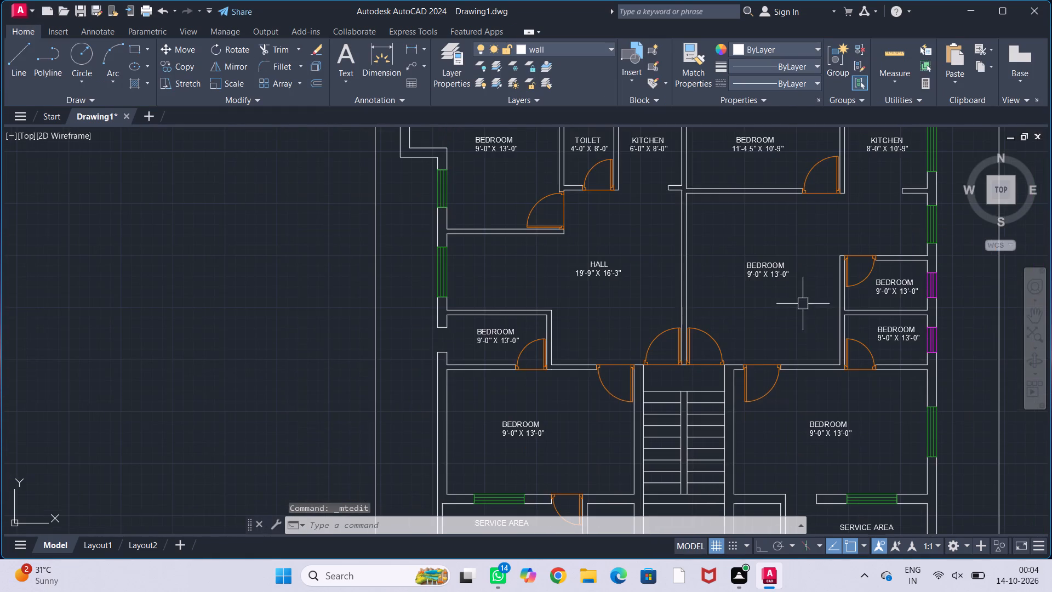
middle_click_drag(785, 300, 667, 291)
middle_click_drag(633, 292, 583, 296)
scroll(586, 288, "up", 1)
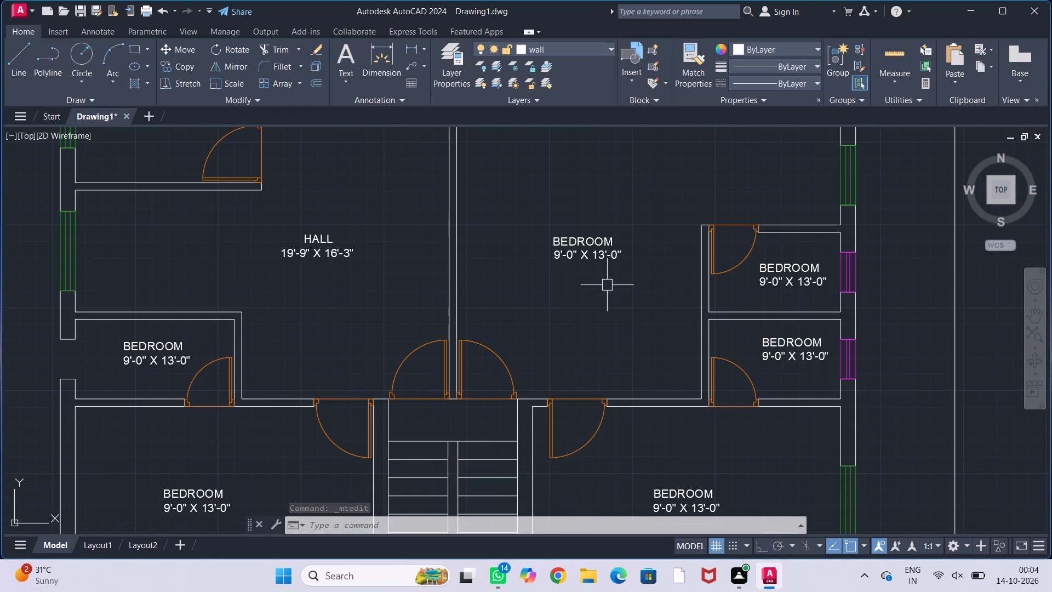
double_click(594, 246)
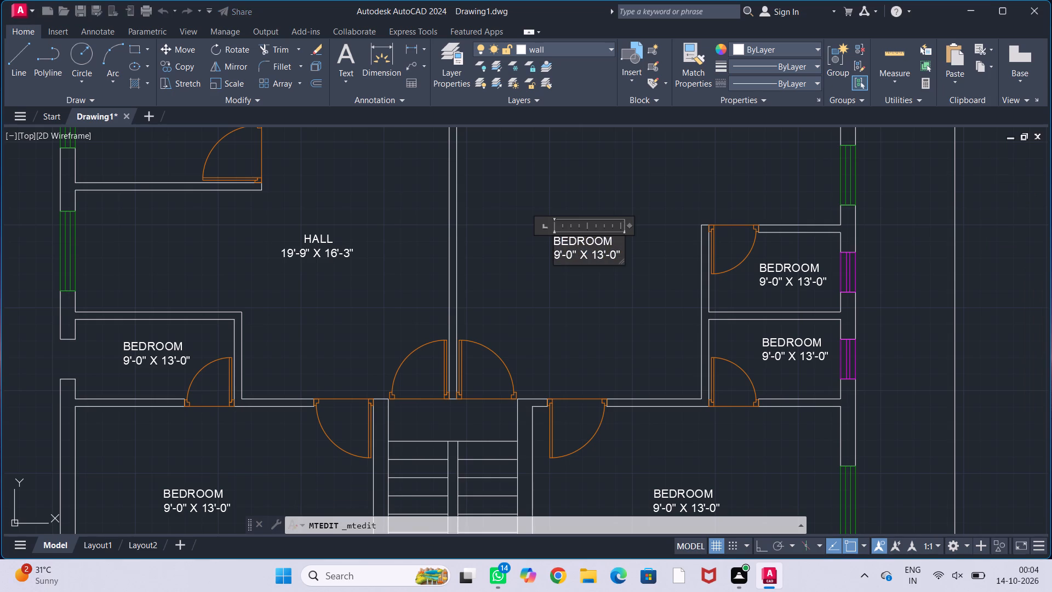
left_click(611, 240)
key("BackSpace")
key("BackSpace")
key("BackSpace")
key("BackSpace")
key("BackSpace")
key("BackSpace")
key("BackSpace")
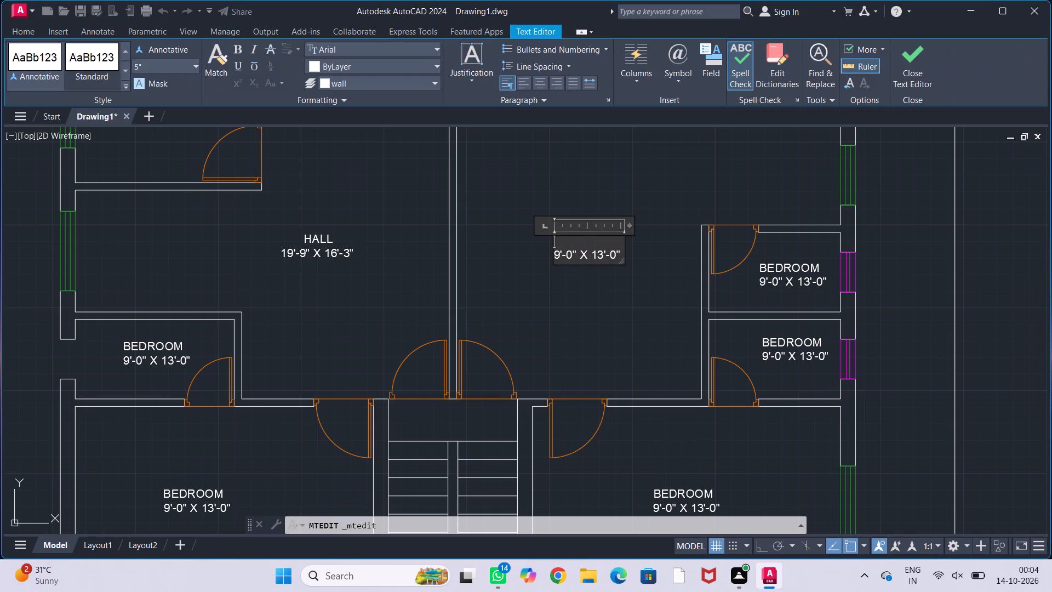
type("HALL")
Set the eastern HALL label's dimensions to 11'-4.5" X 12'-9" and widen its text frame so they fit on one line.
scroll(555, 252, "up", 1)
left_click(557, 257)
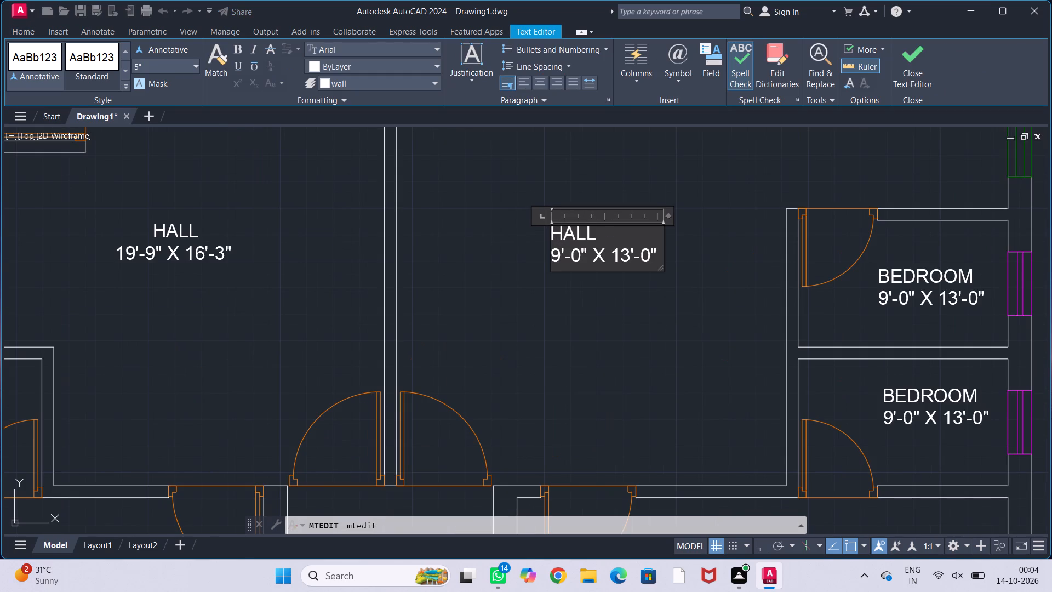
key("BackSpace")
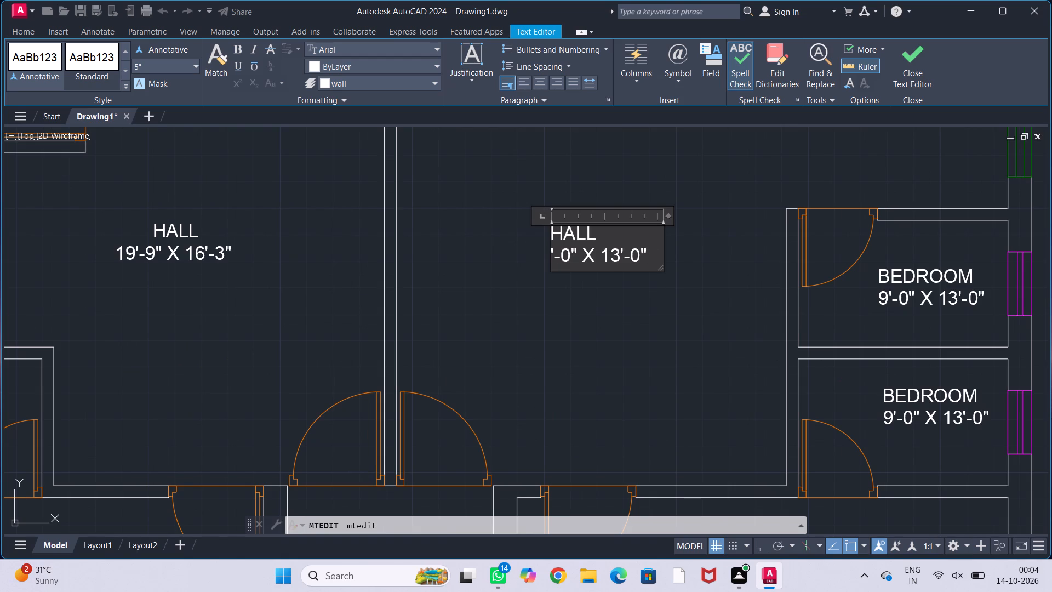
type("11")
left_click_drag(666, 216, 725, 227)
left_click(591, 254)
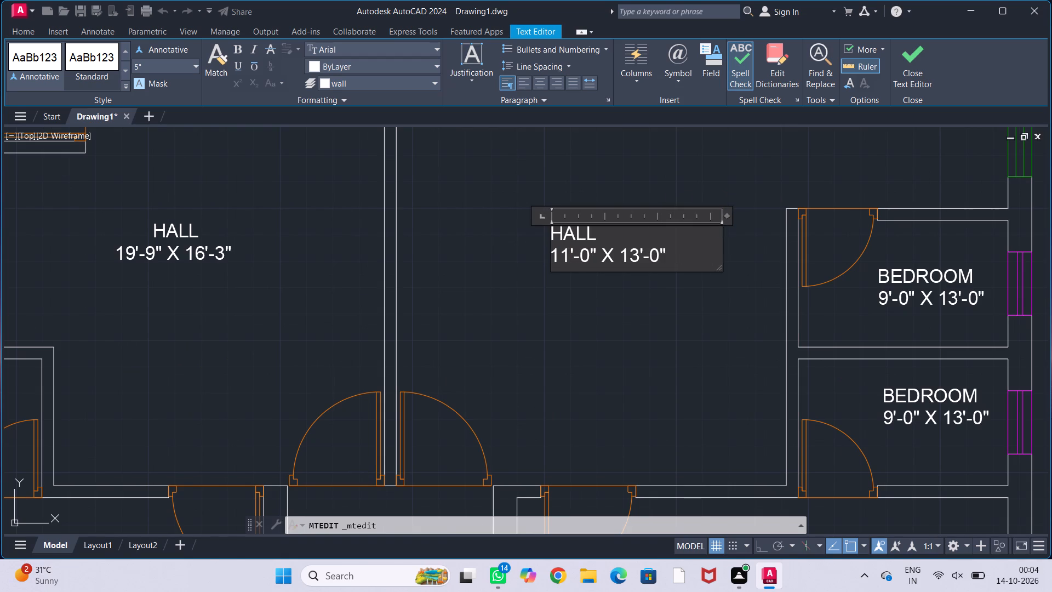
key("BackSpace")
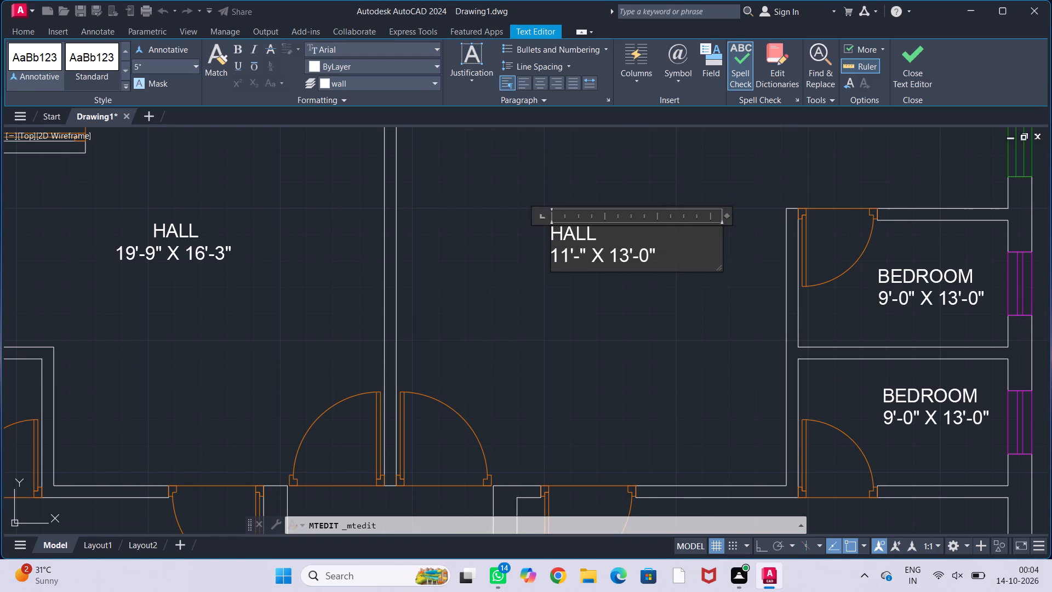
key("4")
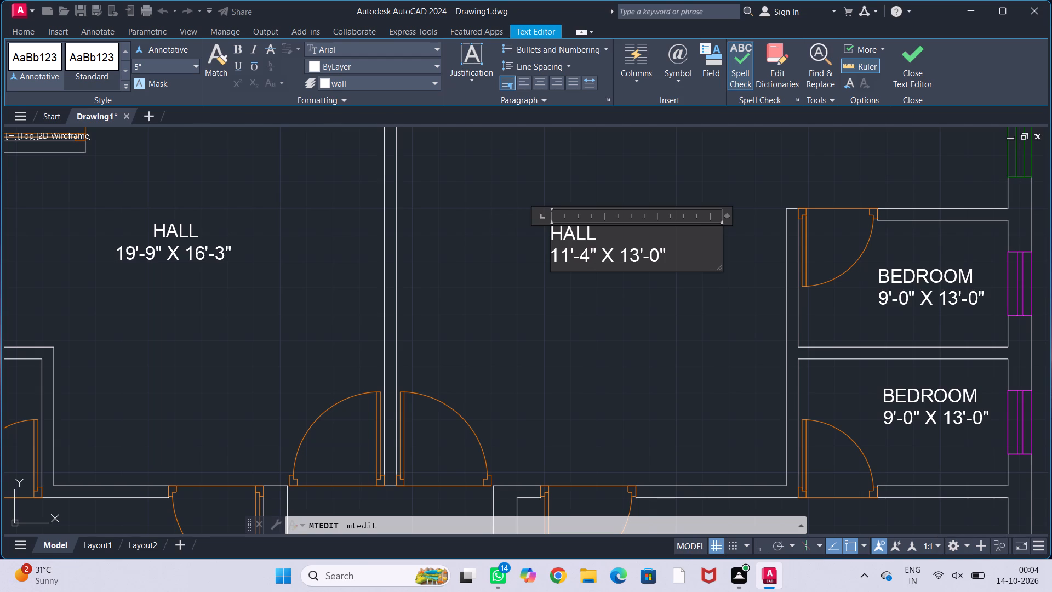
type(".5")
key("shift+quotedbl")
key("BackSpace")
left_click(653, 258)
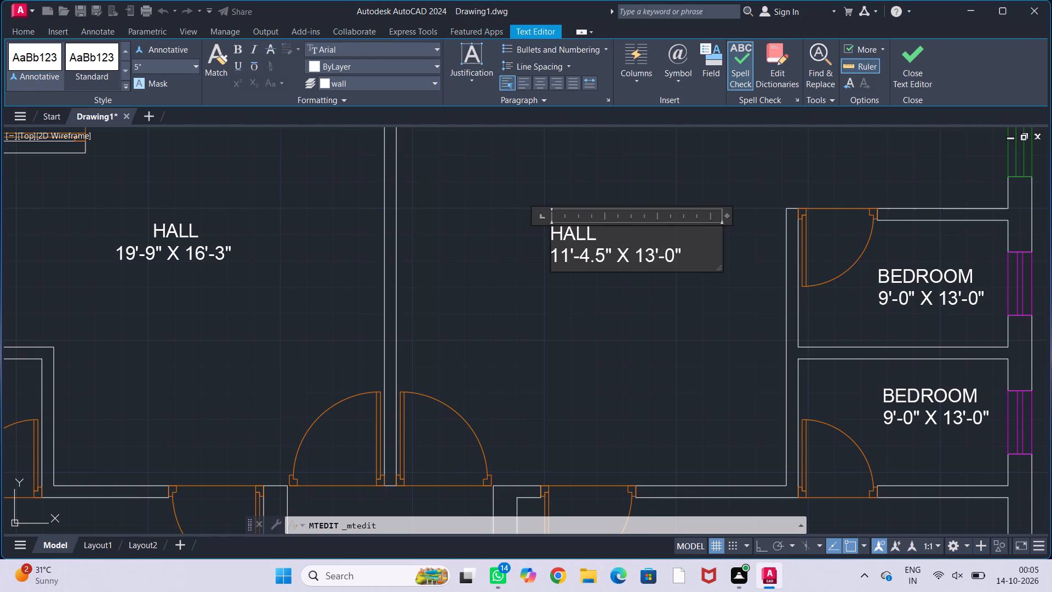
key("BackSpace")
key("2")
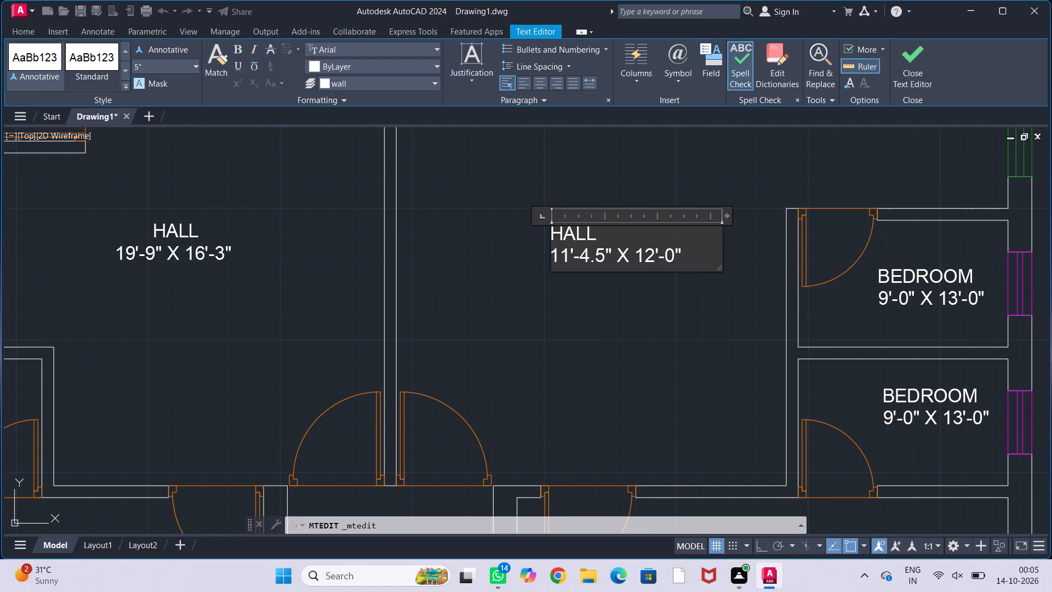
left_click(676, 252)
key("BackSpace")
key("9")
Indent the eastern HALL name with ten spaces to centre it above its dimensions.
left_click(553, 238)
key("space")
key("space")
key("space")
key("space")
key("space")
key("space")
key("space")
key("space")
key("space")
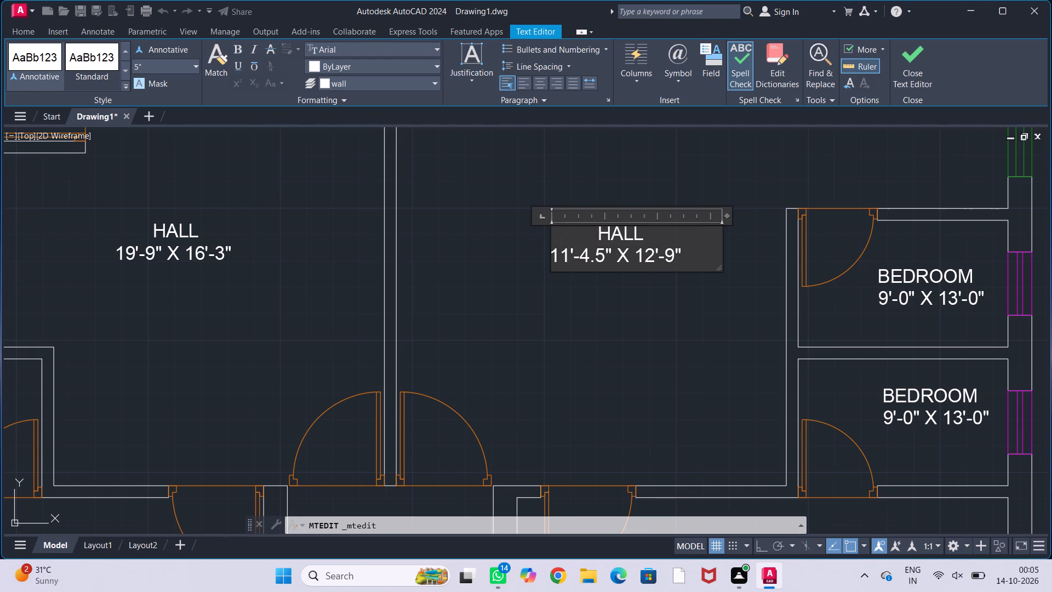
key("space")
left_click(606, 291)
Rename the BEDROOM label in the upper of the two small eastern rooms as TOILET.
scroll(609, 276, "down", 2)
middle_click_drag(626, 292, 531, 265)
scroll(637, 270, "up", 1)
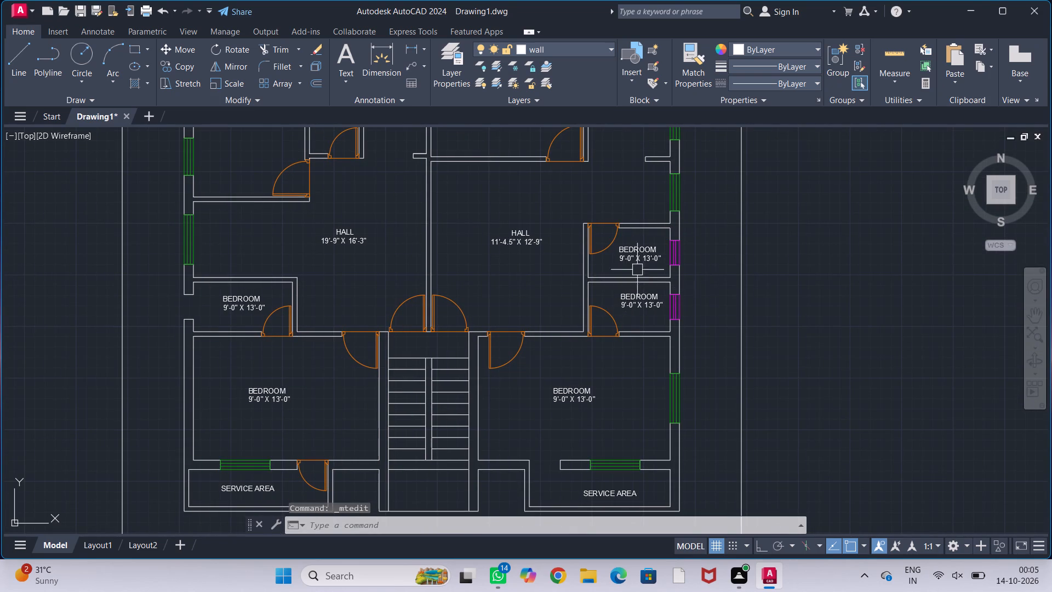
scroll(629, 264, "up", 1)
middle_click_drag(631, 267, 551, 211)
double_click(573, 183)
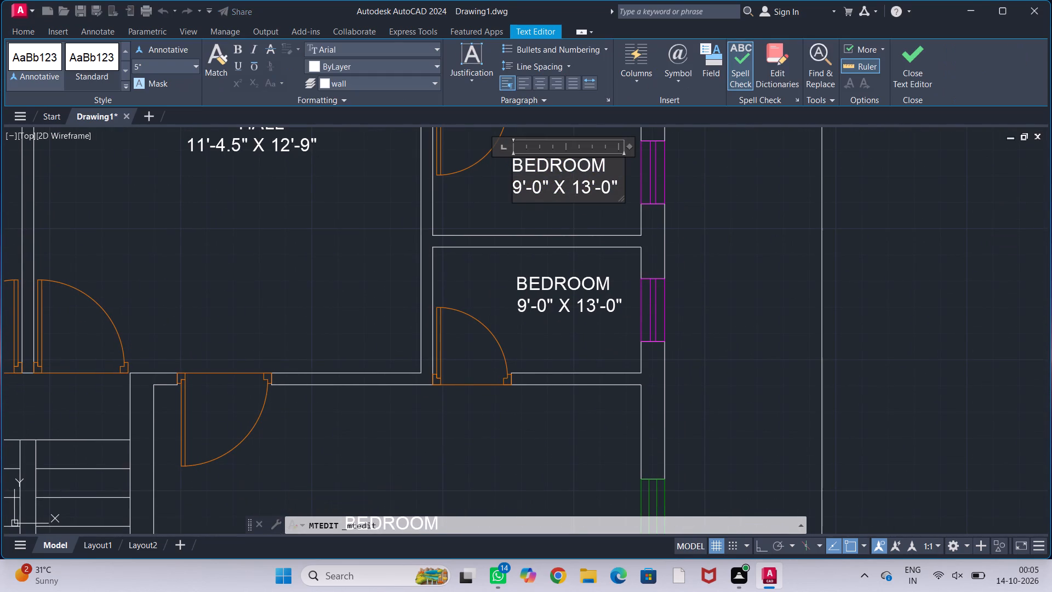
left_click(604, 167)
key("BackSpace")
key("BackSpace")
key("BackSpace")
key("BackSpace")
key("BackSpace")
key("BackSpace")
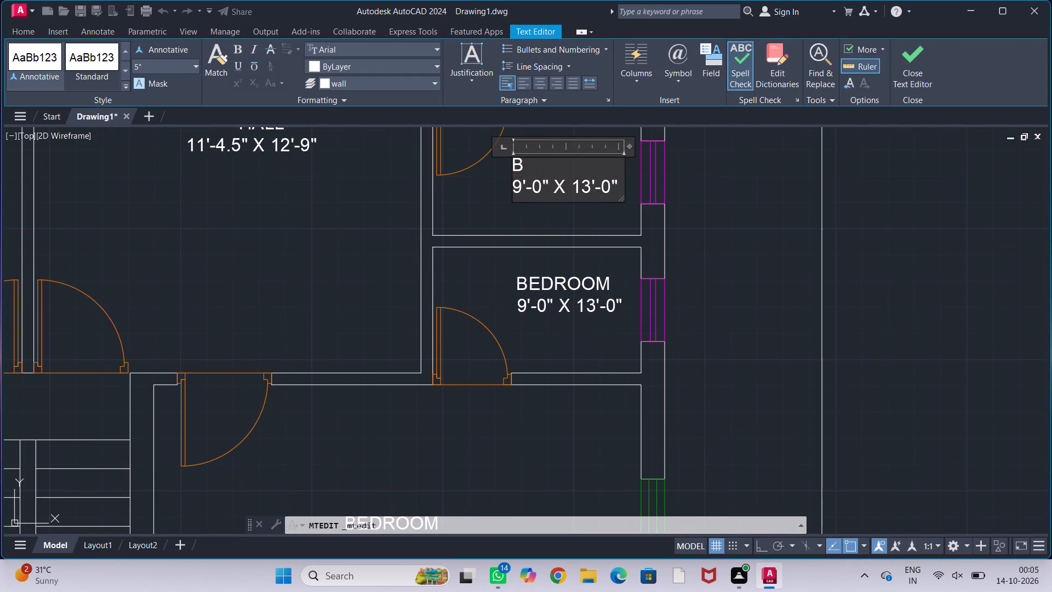
key("BackSpace")
type("TOIL")
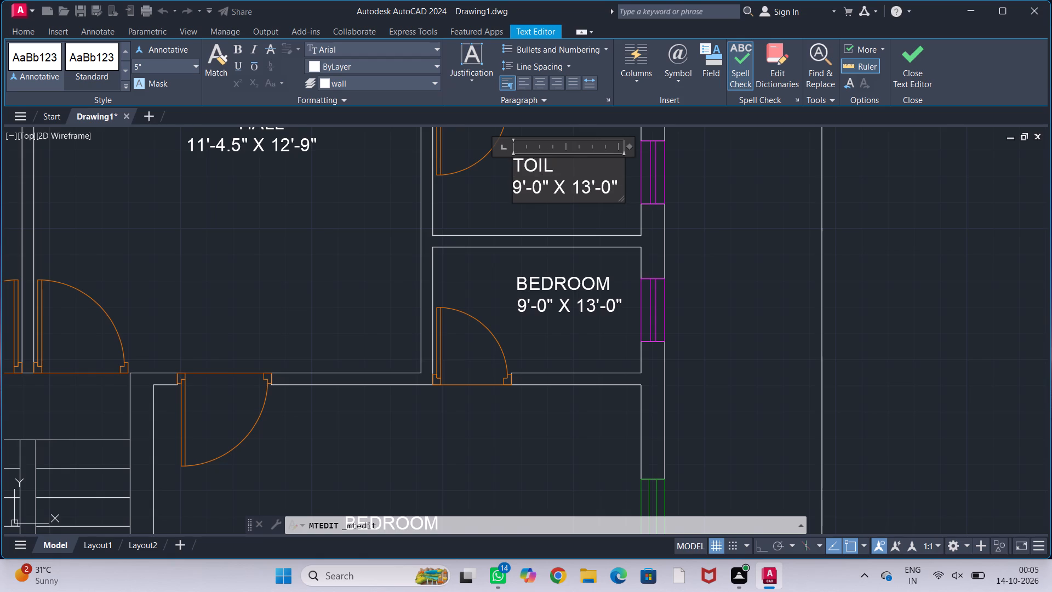
type("ET")
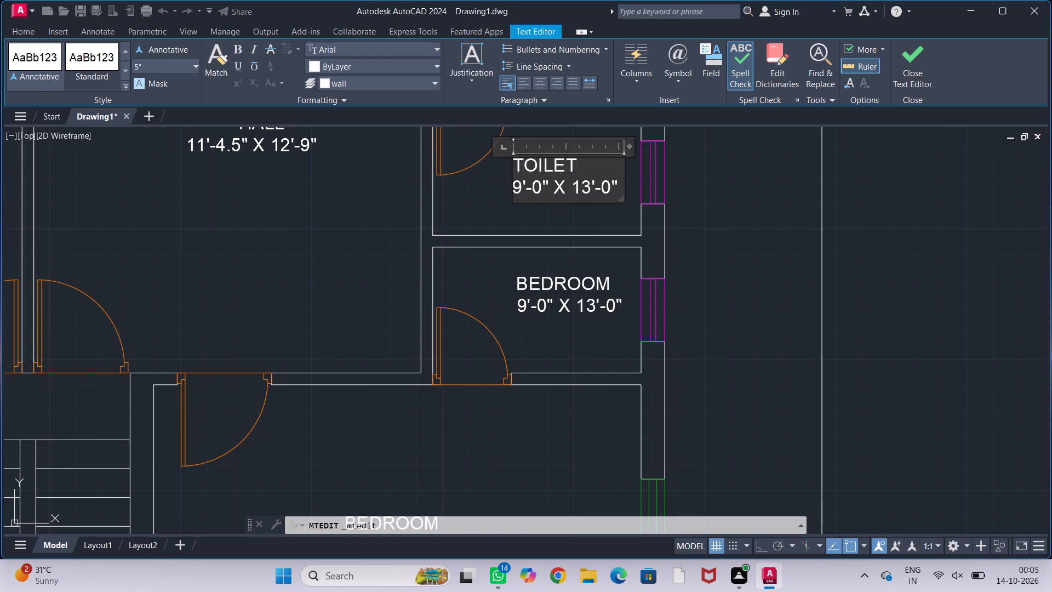
Set the upper eastern TOILET label's dimensions to 8'-0" X 4'-0" and indent its name with two spaces.
left_click(521, 182)
key("BackSpace")
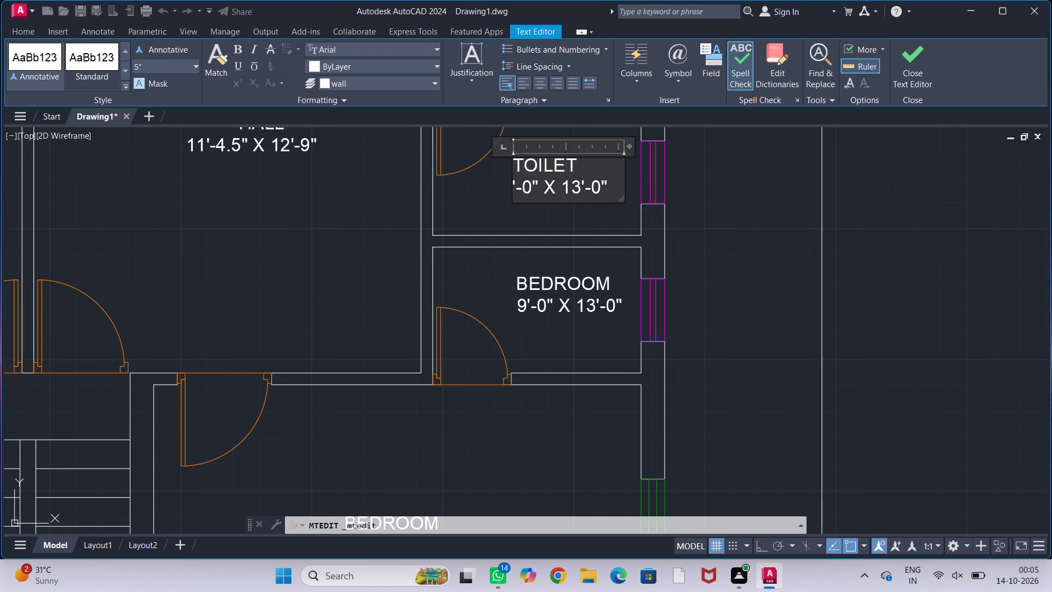
key("8")
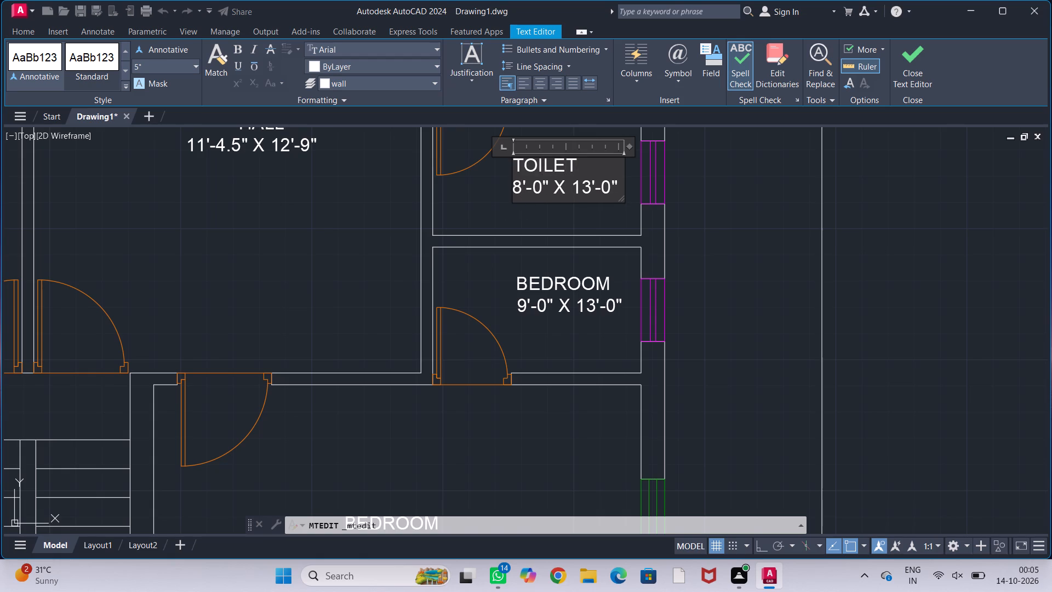
left_click(592, 187)
key("BackSpace")
key("BackSpace")
key("4")
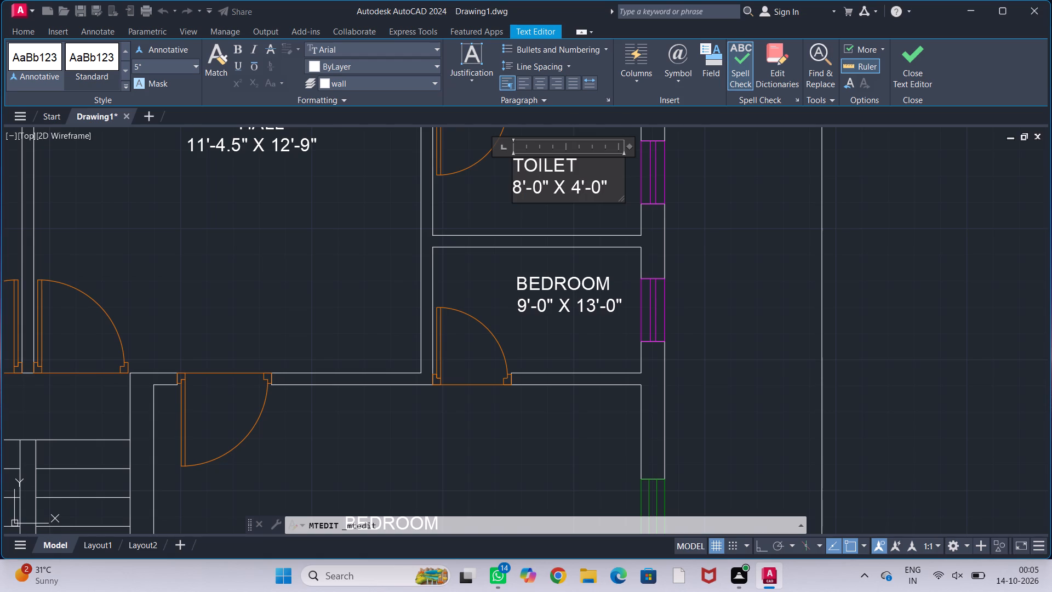
left_click(516, 167)
key("space")
key("space")
left_click(554, 207)
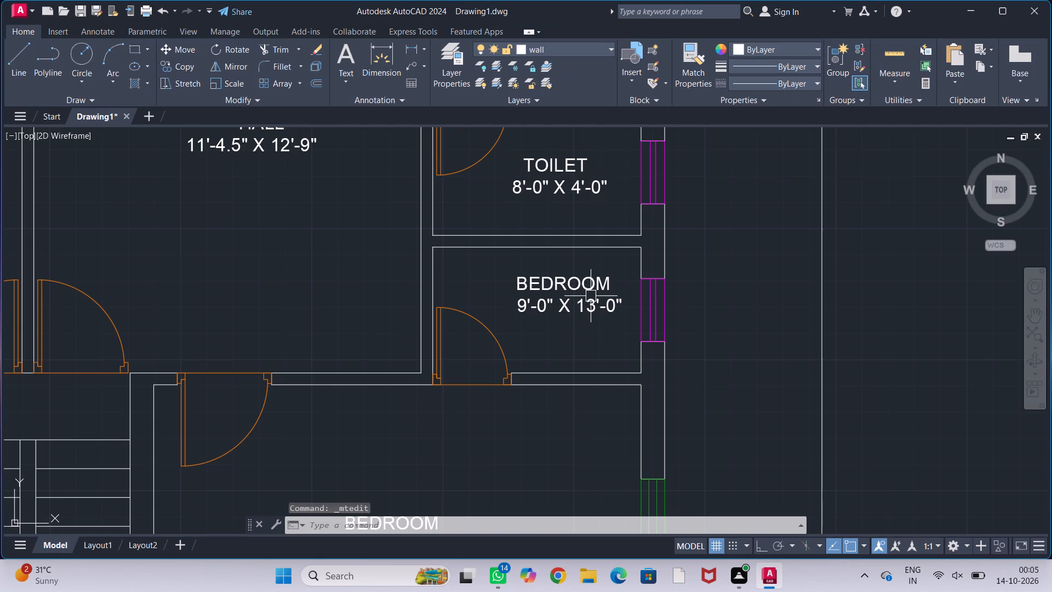
Delete the BEDROOM label from the lower of the two small eastern rooms.
left_click(591, 296)
key("Delete")
Copy the TOILET label straight down into the lower small eastern room with Ortho on.
left_click(555, 193)
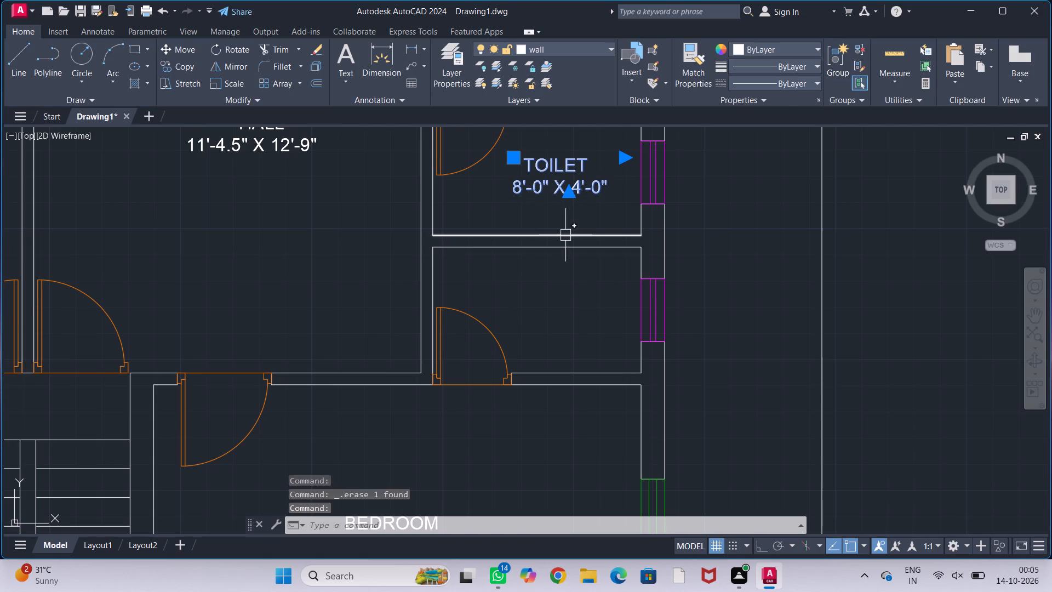
key("c")
key("o")
key("Return")
left_click(510, 195)
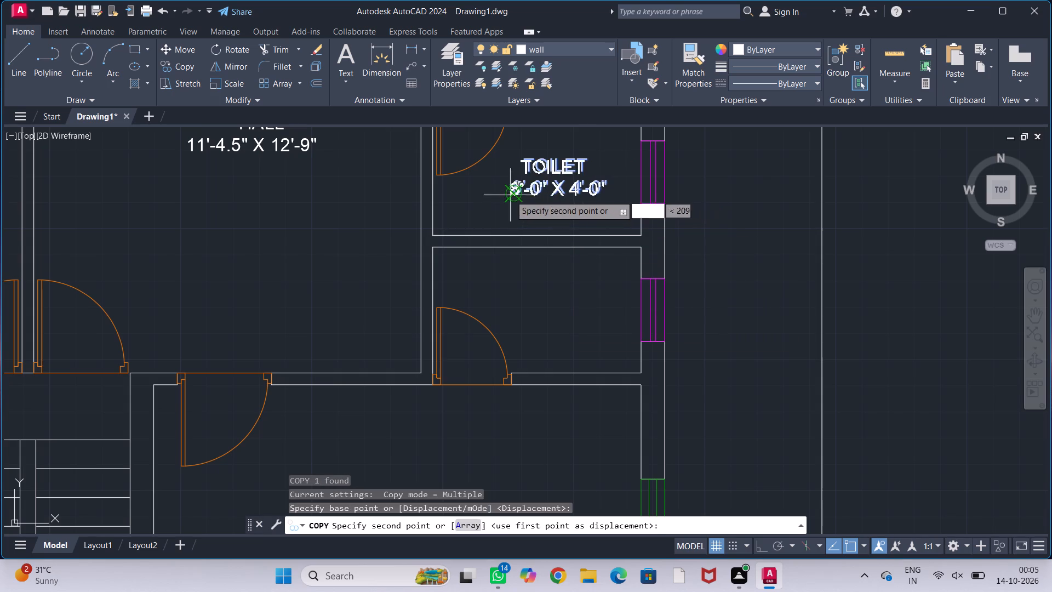
key("F8")
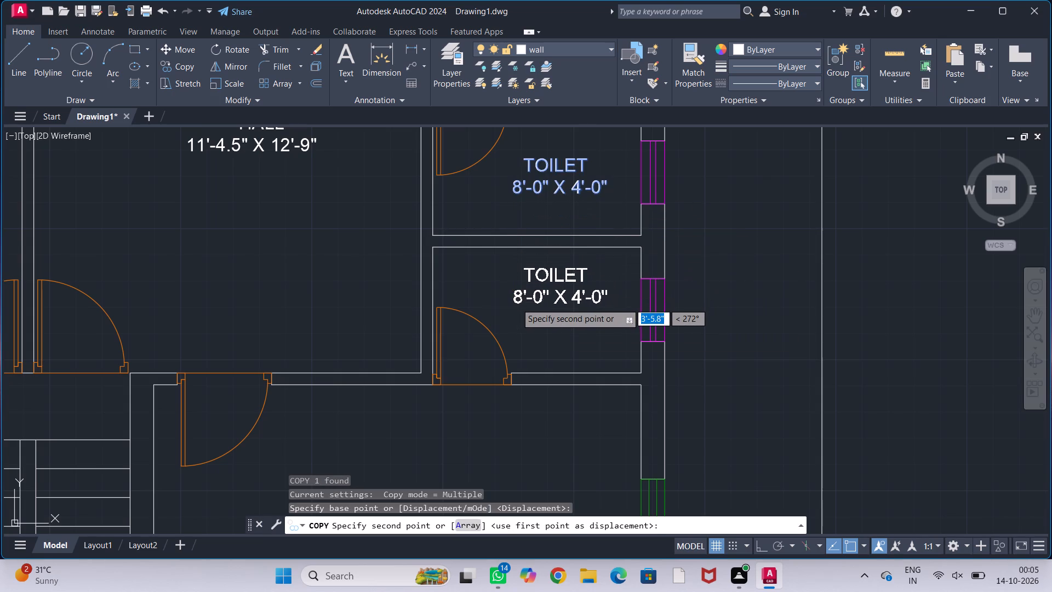
left_click(517, 307)
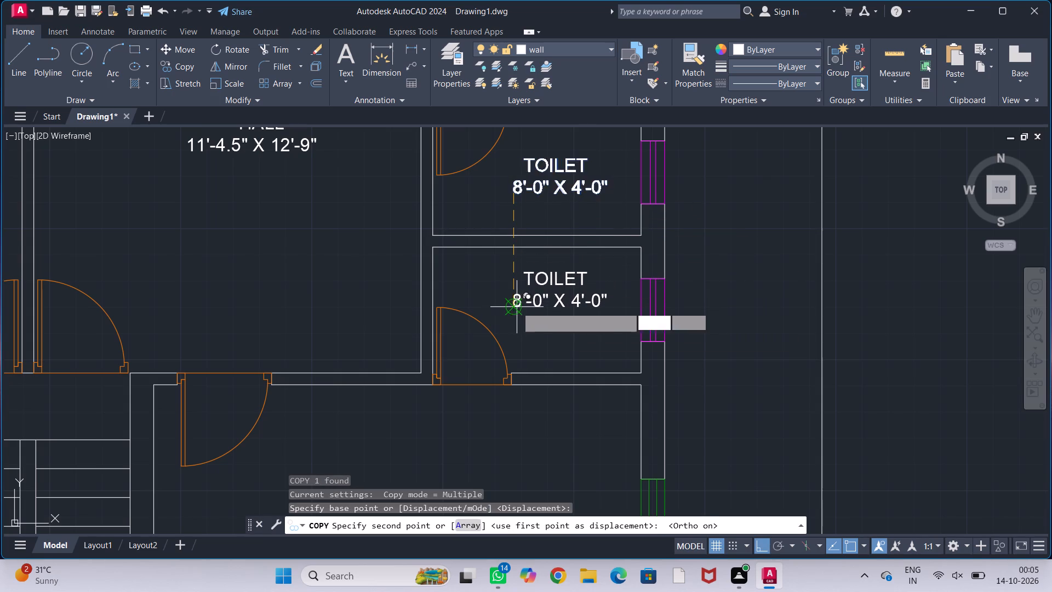
key("Escape")
key("Escape")
key("Escape")
key("Escape")
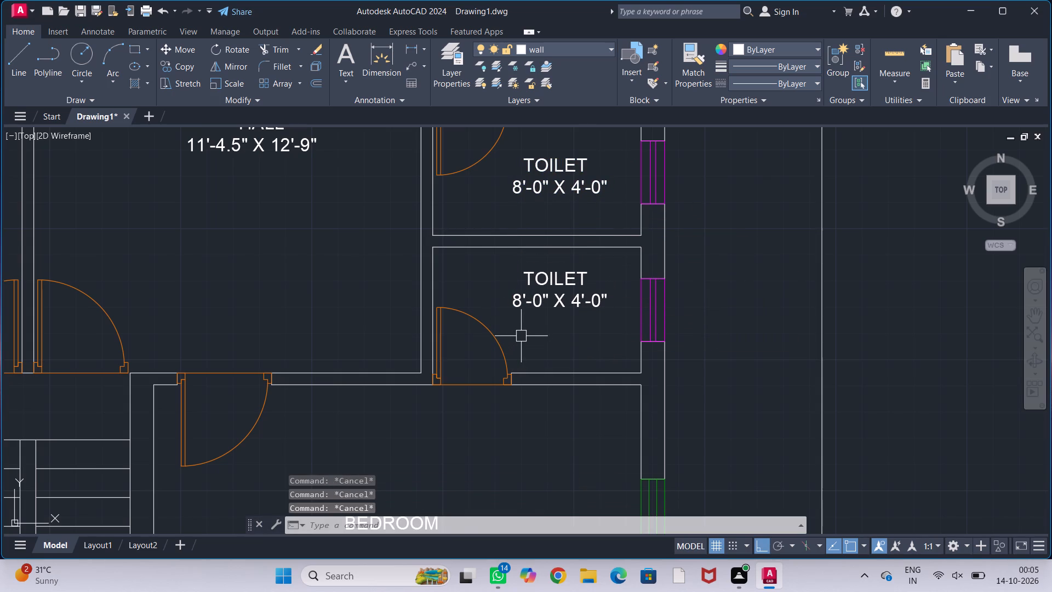
Delete the BEDROOM label from the small western room below the 19'-9" X 16'-3" HALL.
scroll(524, 336, "down", 2)
middle_click_drag(481, 392, 805, 246)
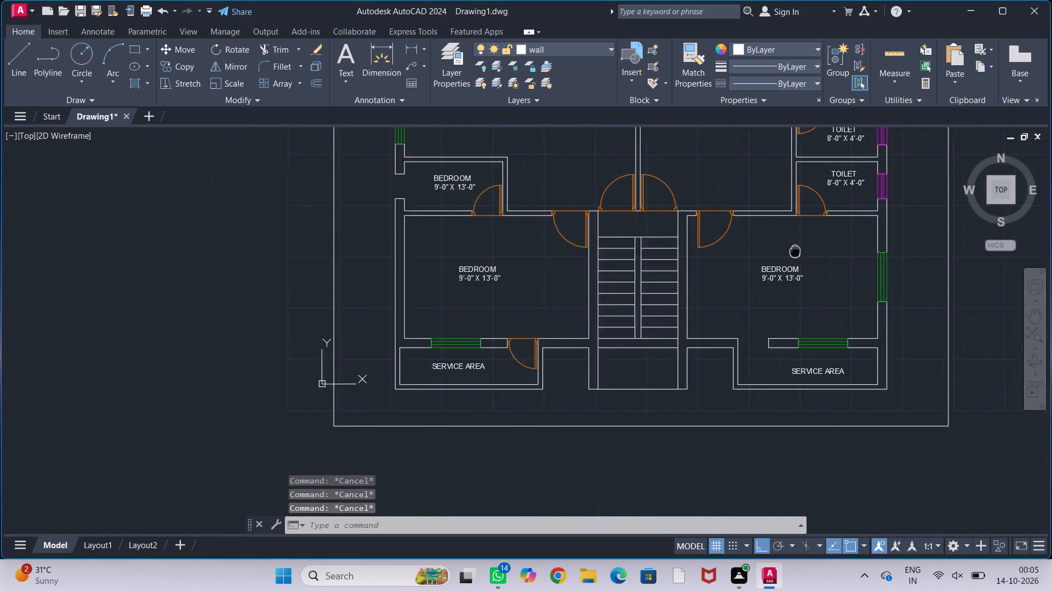
middle_click_drag(561, 281, 532, 305)
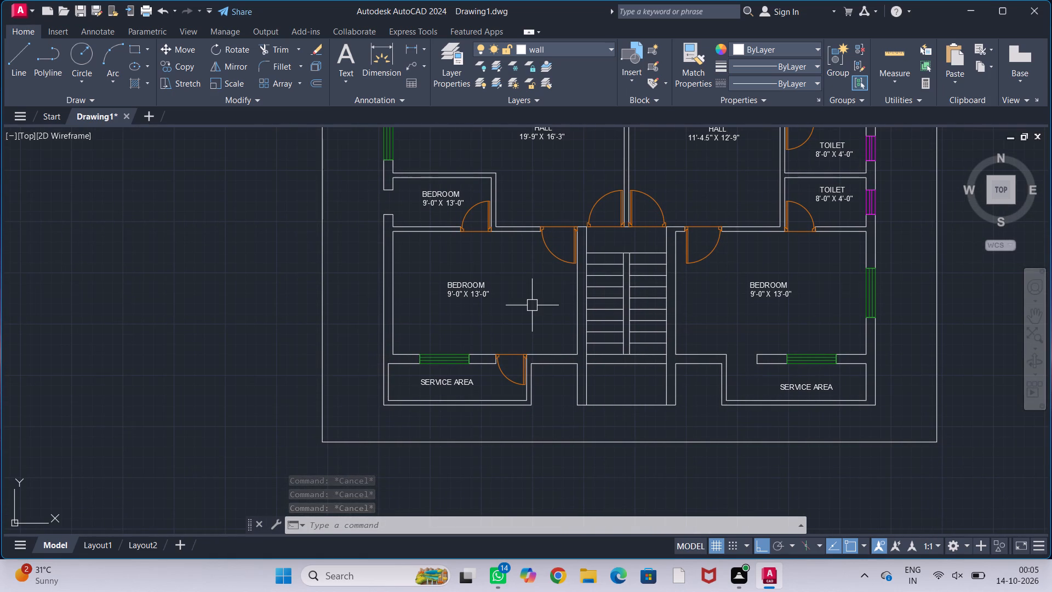
middle_click_drag(542, 299, 431, 348)
left_click(321, 249)
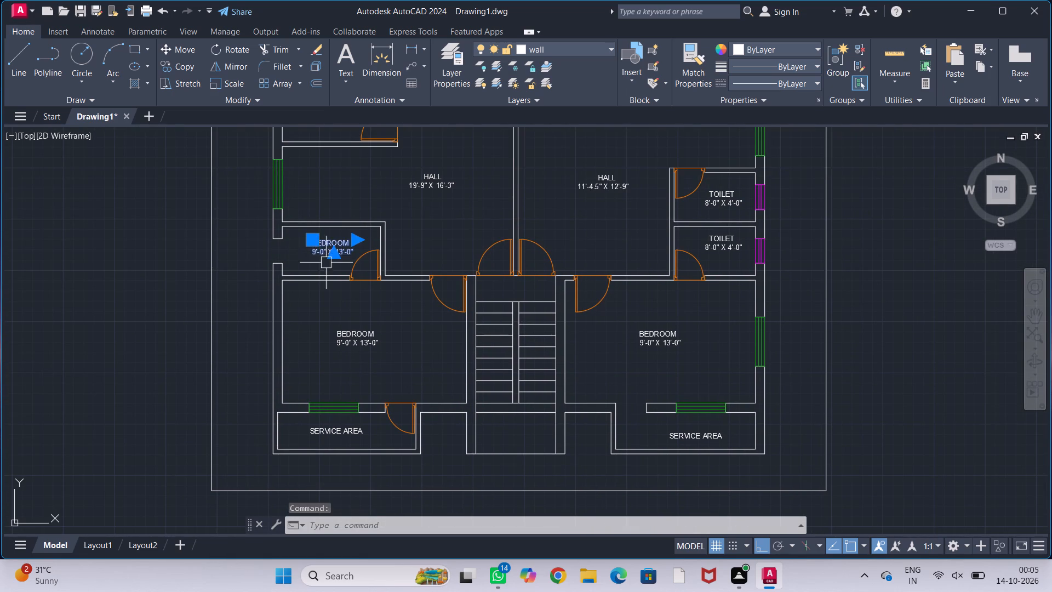
key("Delete")
Copy the upper eastern TOILET label into the small western room above the bedroom, with Ortho off.
left_click(715, 199)
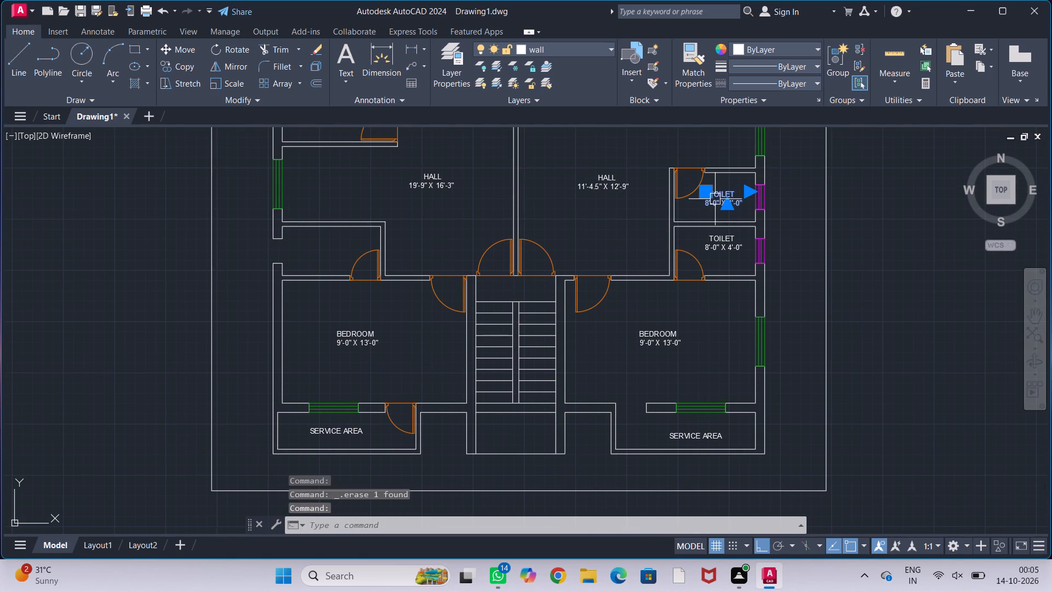
type("CO")
key("Return")
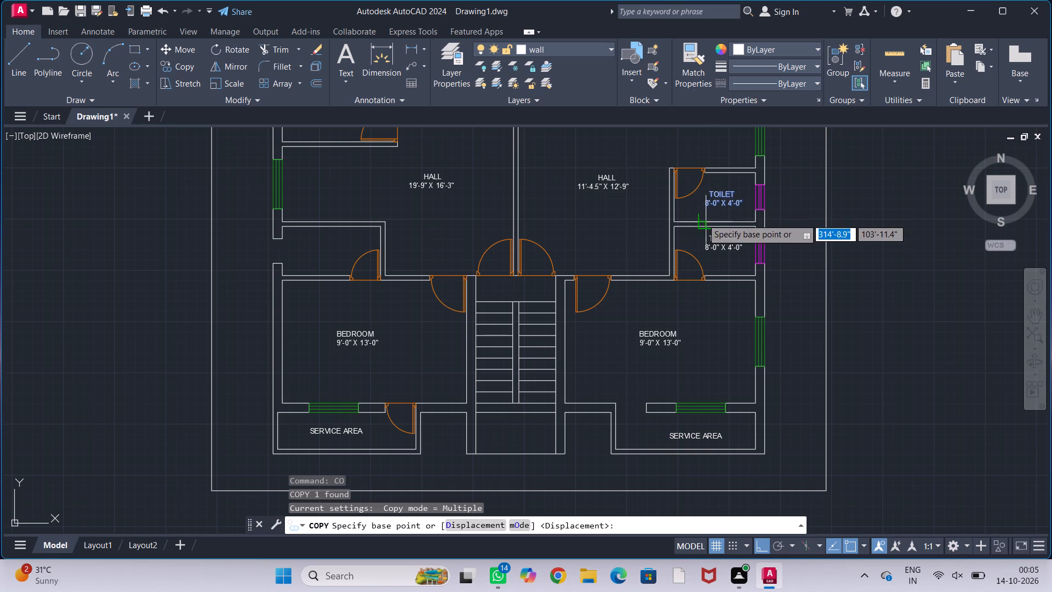
left_click(710, 210)
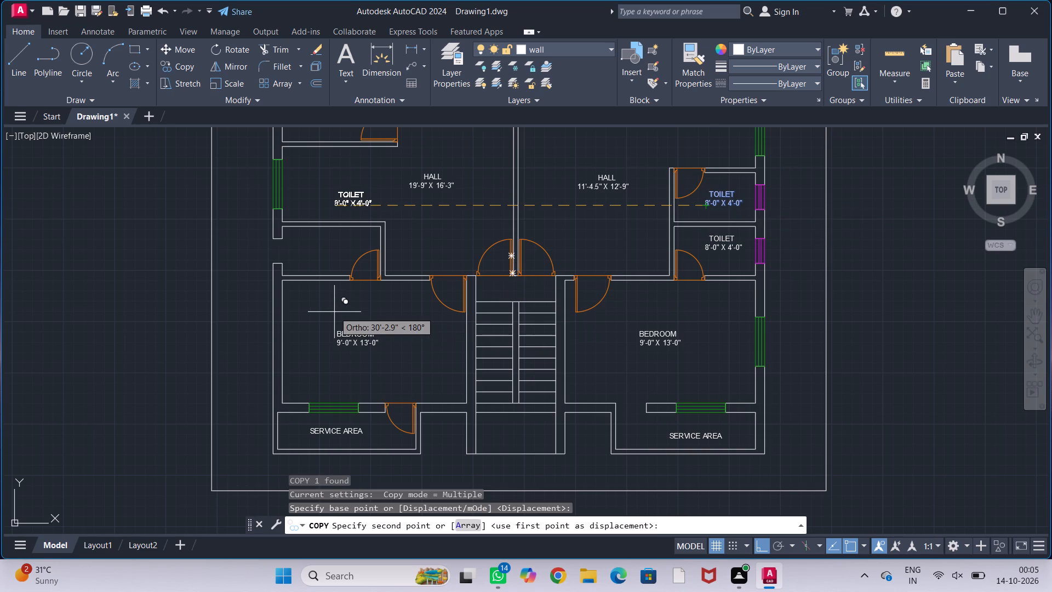
key("F8")
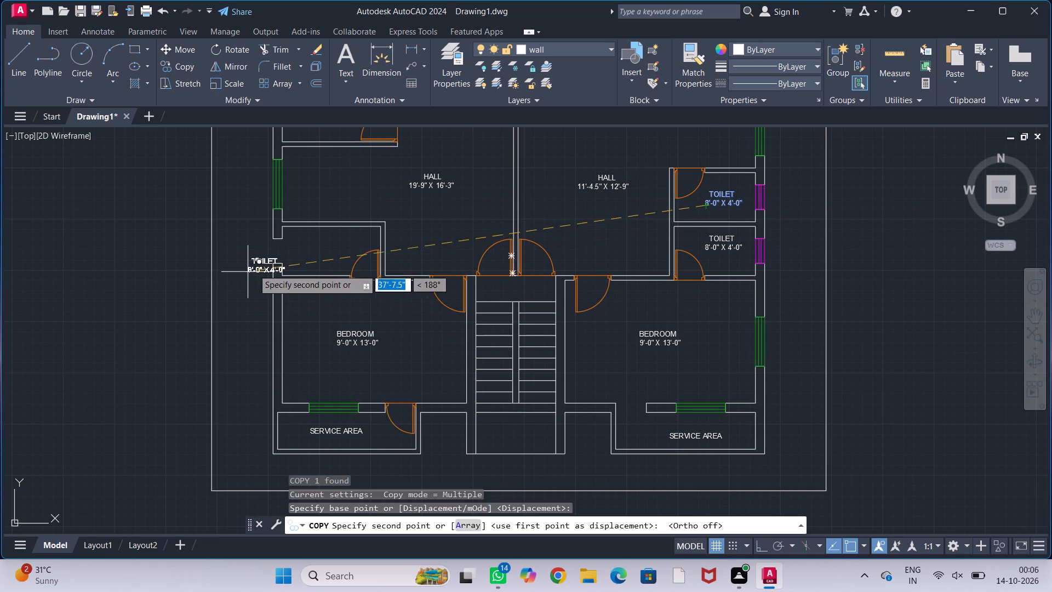
scroll(336, 249, "up", 1)
left_click(286, 254)
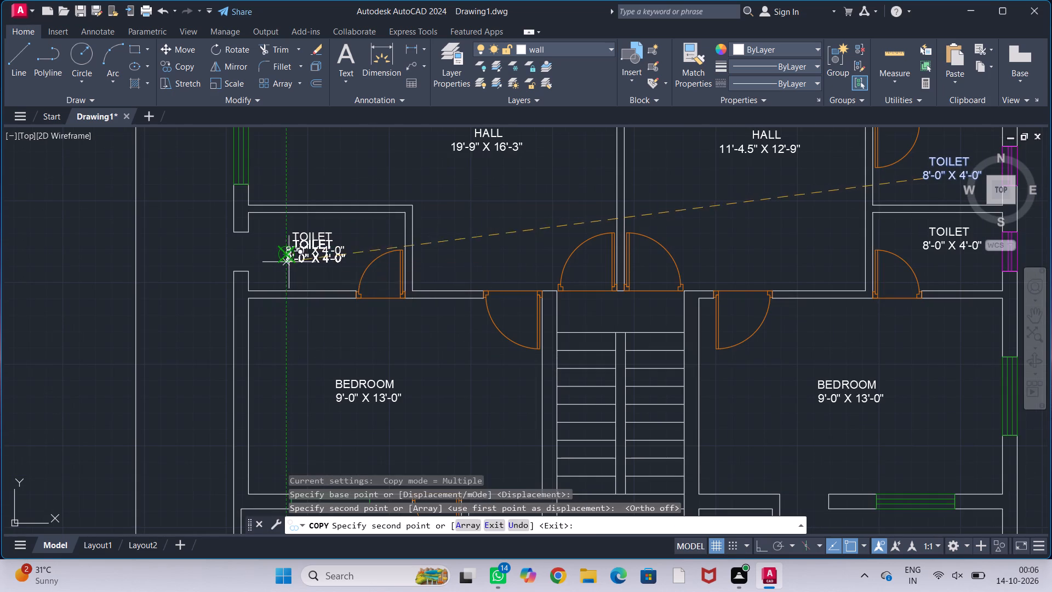
key("Escape")
key("Escape")
key("Escape")
key("Escape")
Set the lower western BEDROOM label's dimensions to 15'-6" X 10'-0" and widen its text frame to keep them on one line.
scroll(307, 269, "down", 1)
middle_click_drag(331, 309, 393, 265)
scroll(392, 300, "up", 1)
middle_click_drag(407, 300, 361, 295)
scroll(362, 295, "up", 1)
middle_click_drag(456, 278, 447, 287)
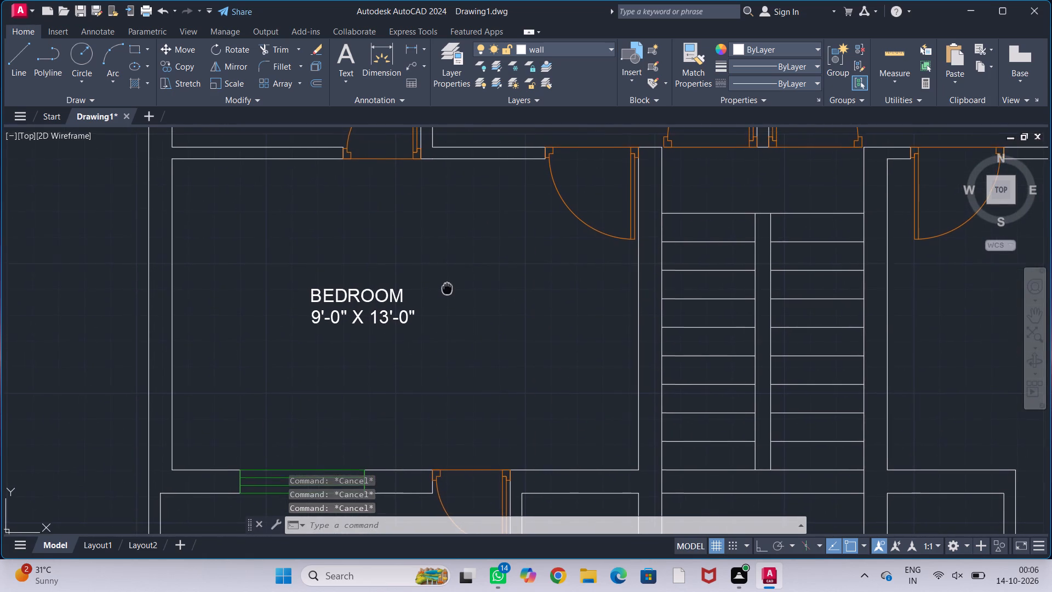
middle_click_drag(447, 287, 450, 274)
middle_click_drag(450, 274, 511, 270)
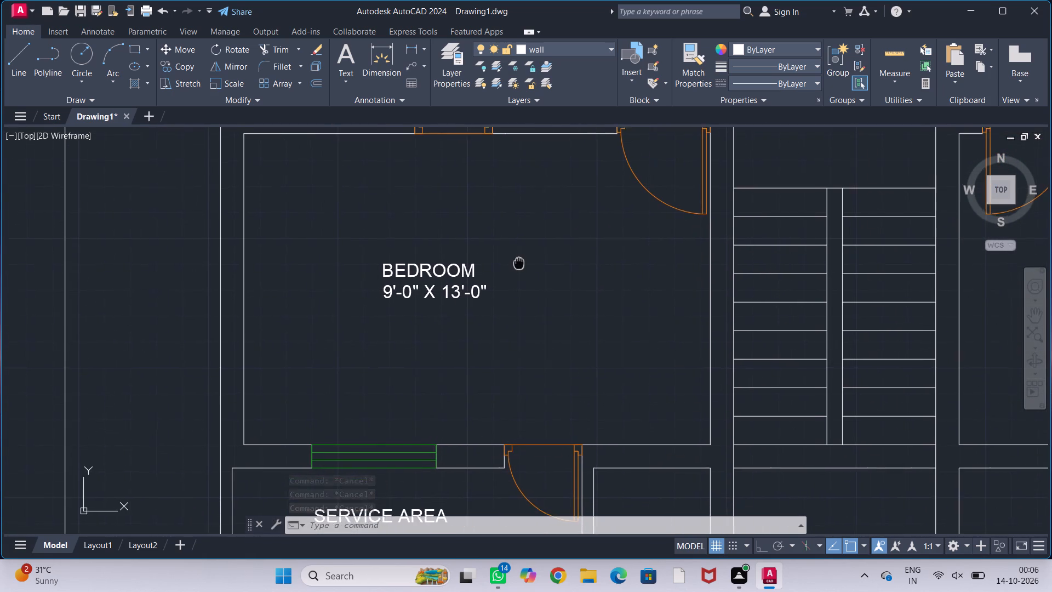
middle_click_drag(511, 270, 500, 237)
scroll(485, 249, "down", 1)
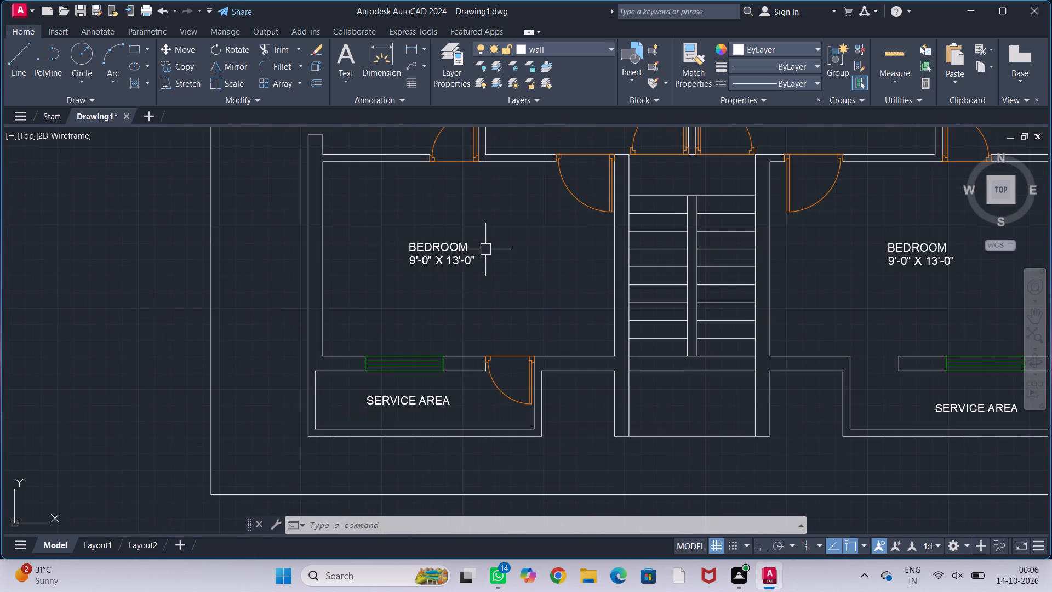
middle_click_drag(487, 249, 472, 288)
scroll(472, 284, "up", 1)
middle_click_drag(473, 283, 488, 293)
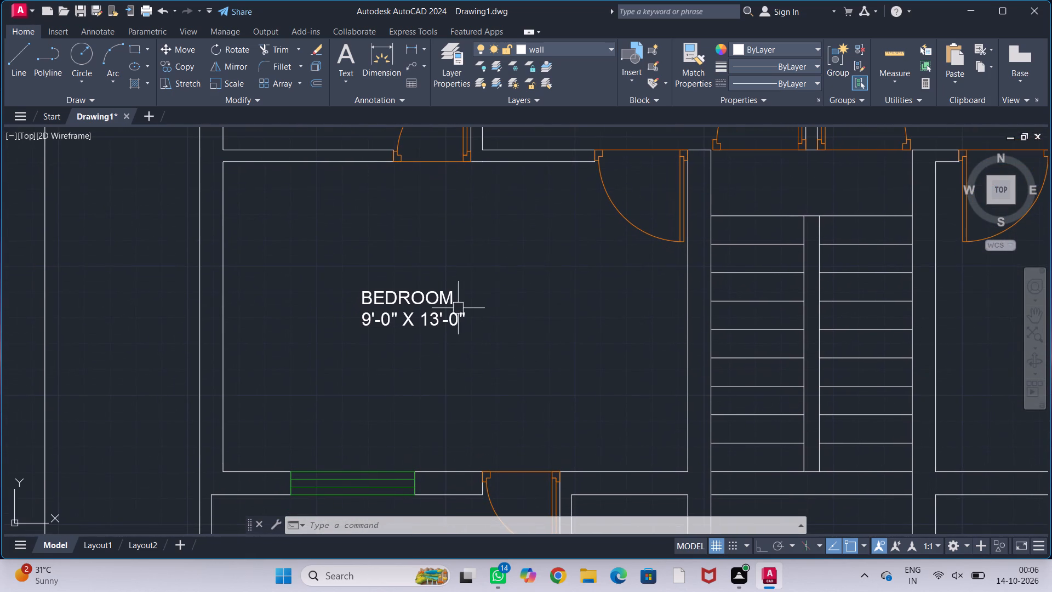
double_click(434, 312)
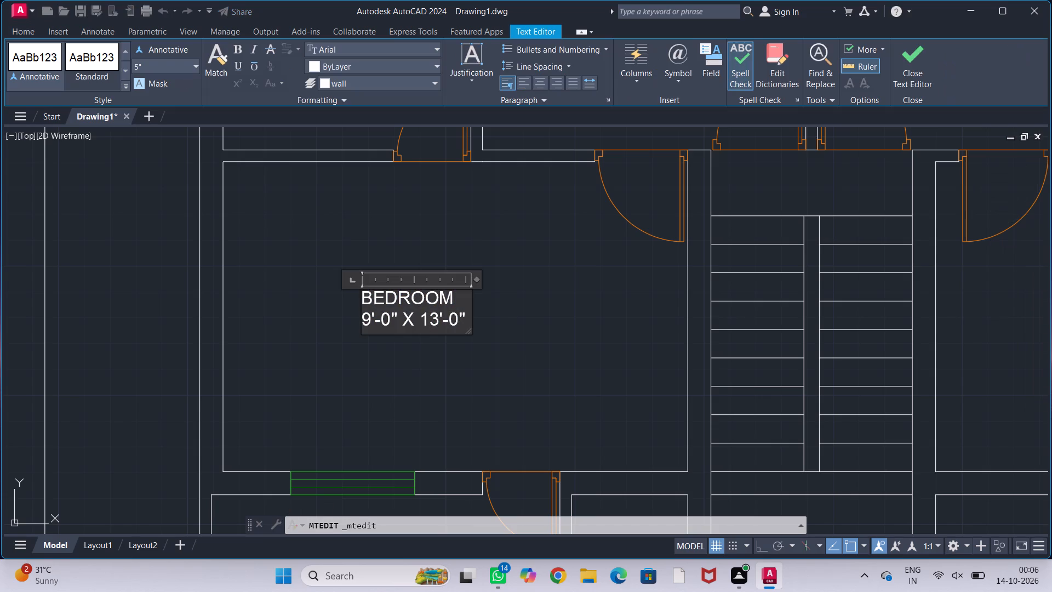
left_click(455, 300)
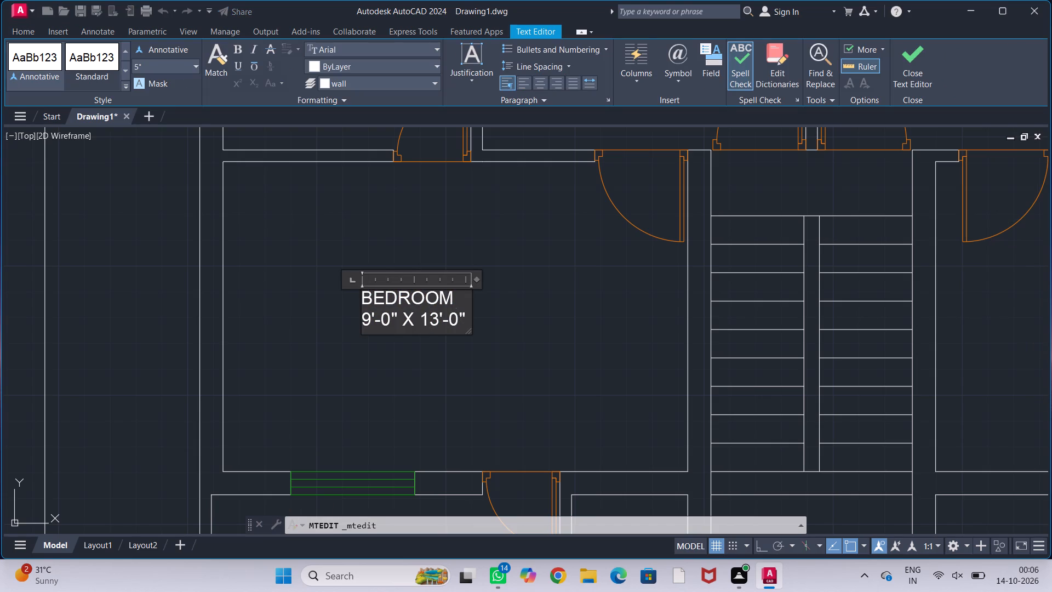
left_click(371, 319)
key("BackSpace")
type("15")
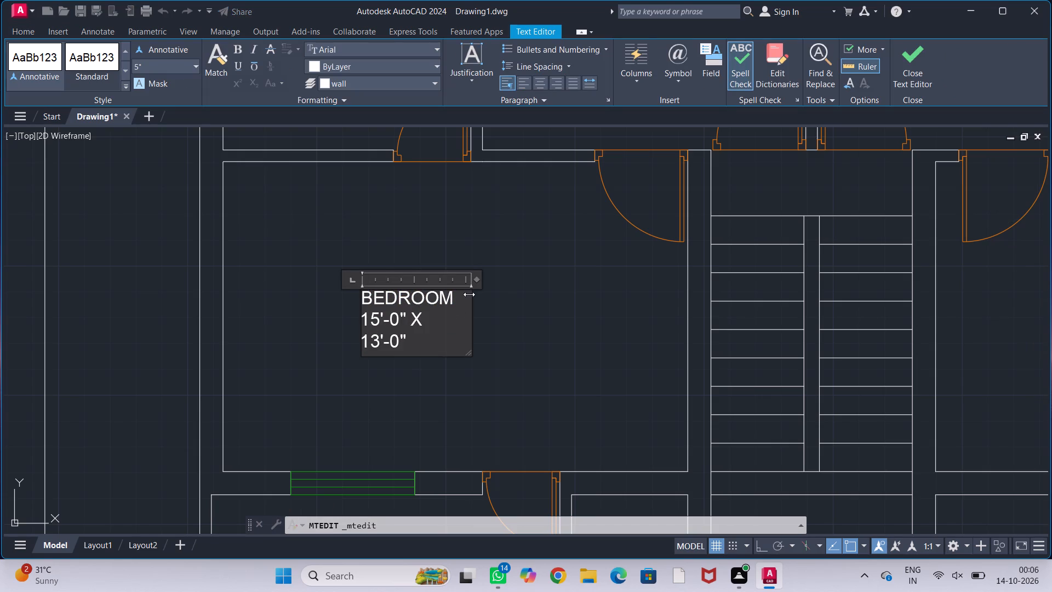
left_click_drag(476, 281, 536, 292)
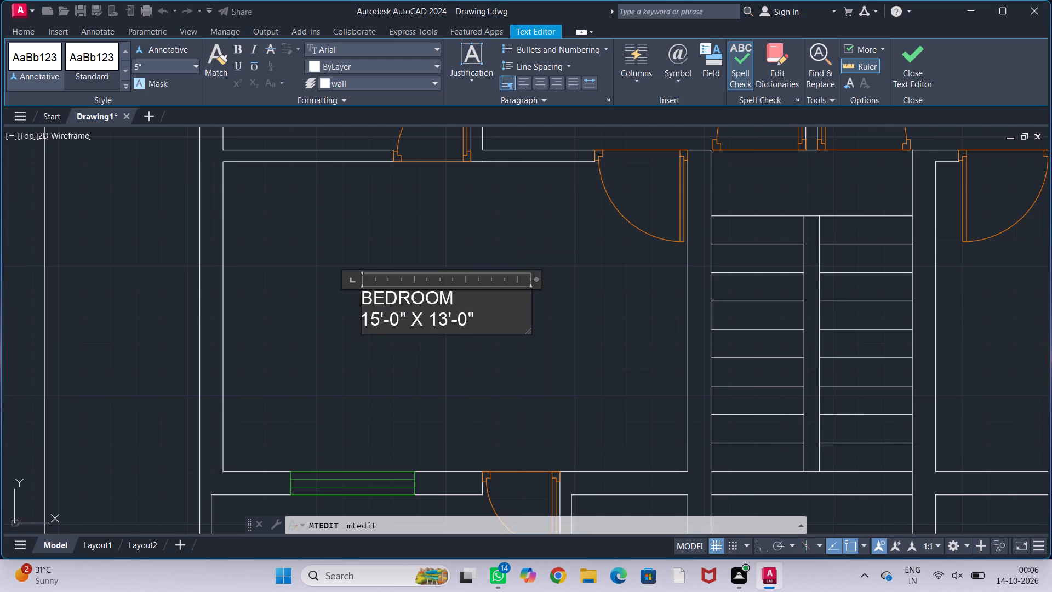
left_click(398, 318)
key("BackSpace")
key("6")
left_click(447, 320)
key("BackSpace")
key("0")
left_click(479, 373)
Widen the lower eastern BEDROOM label's text frame and set its dimensions to 15'-6" X 10'-0".
scroll(484, 350, "down", 1)
middle_click_drag(529, 348, 365, 318)
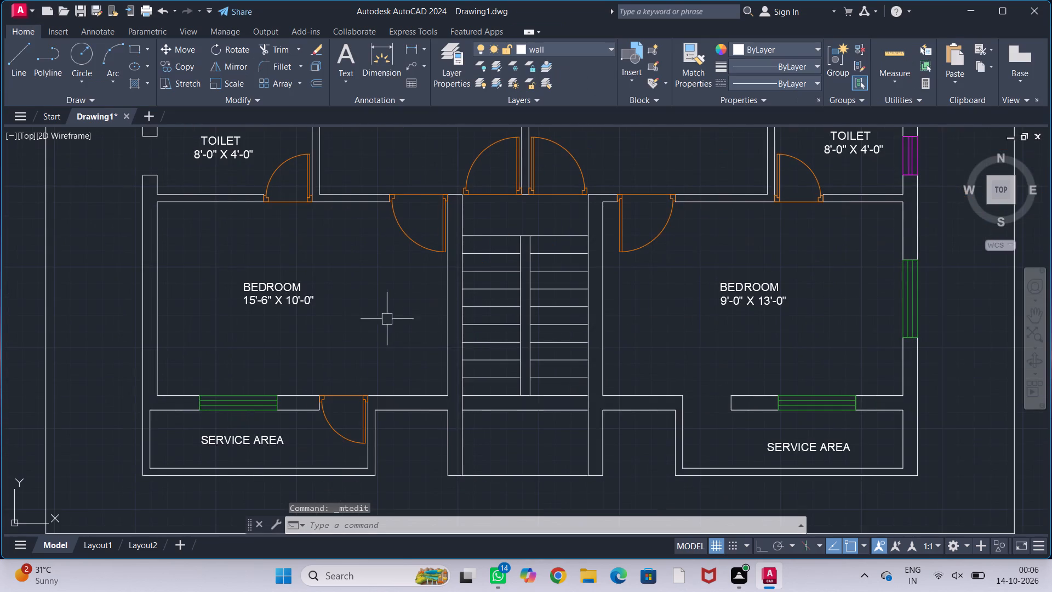
middle_click_drag(693, 325, 577, 300)
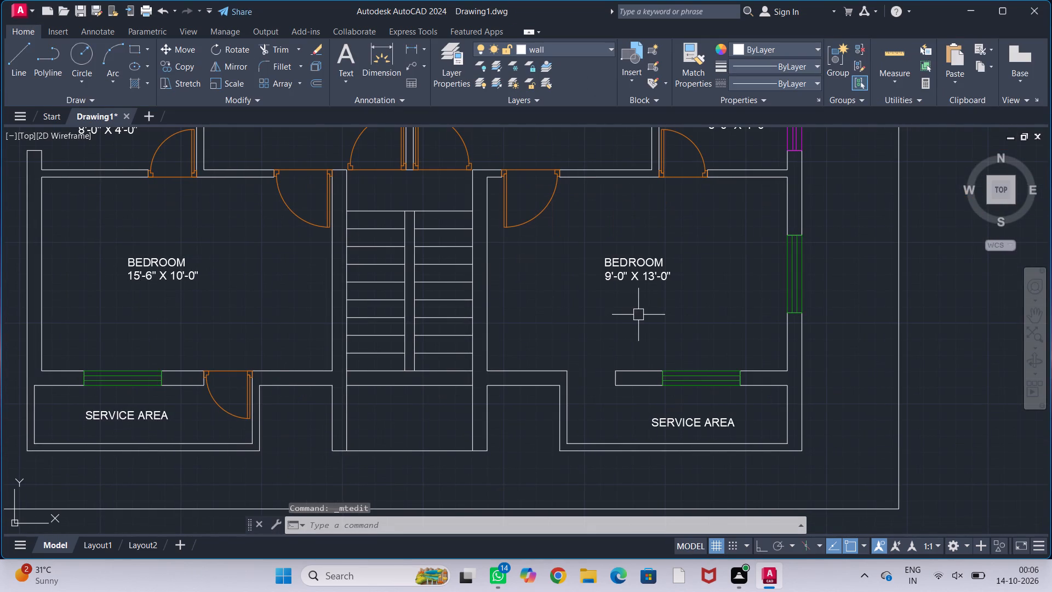
scroll(639, 315, "up", 1)
double_click(627, 257)
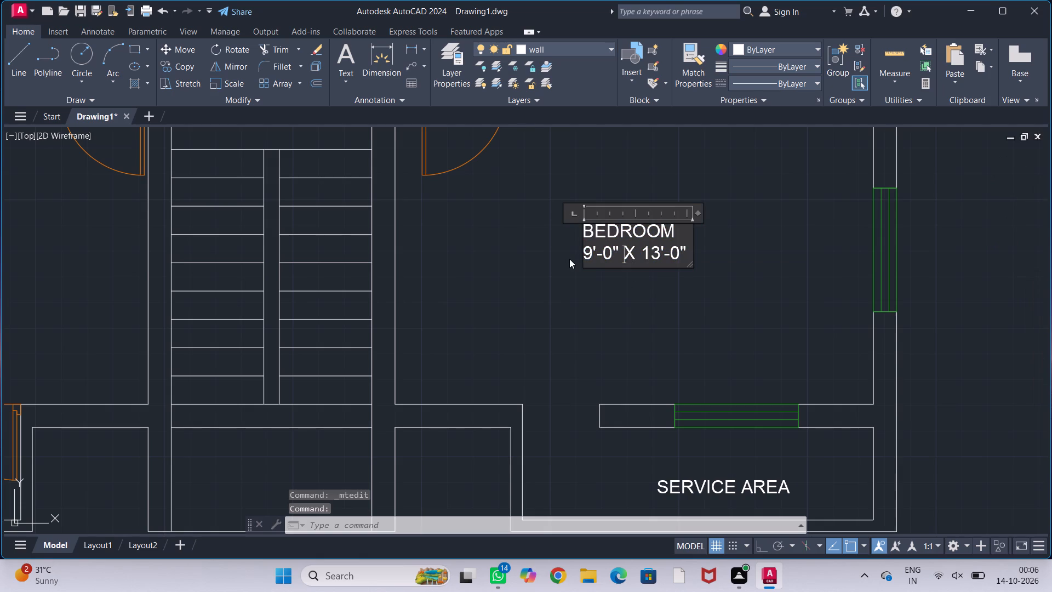
left_click(591, 252)
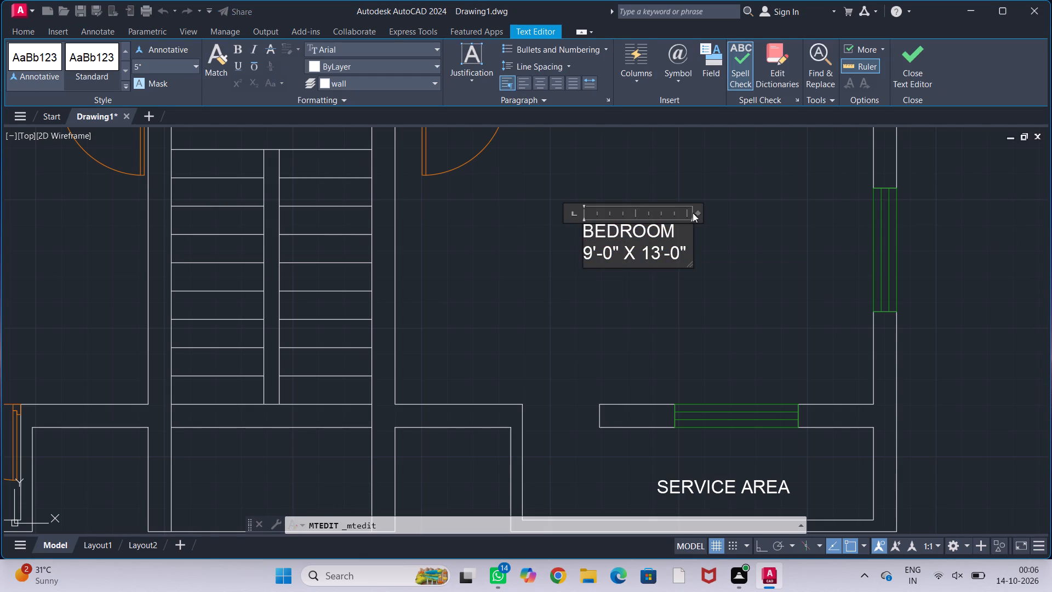
left_click_drag(694, 210, 724, 212)
left_click_drag(695, 212, 758, 220)
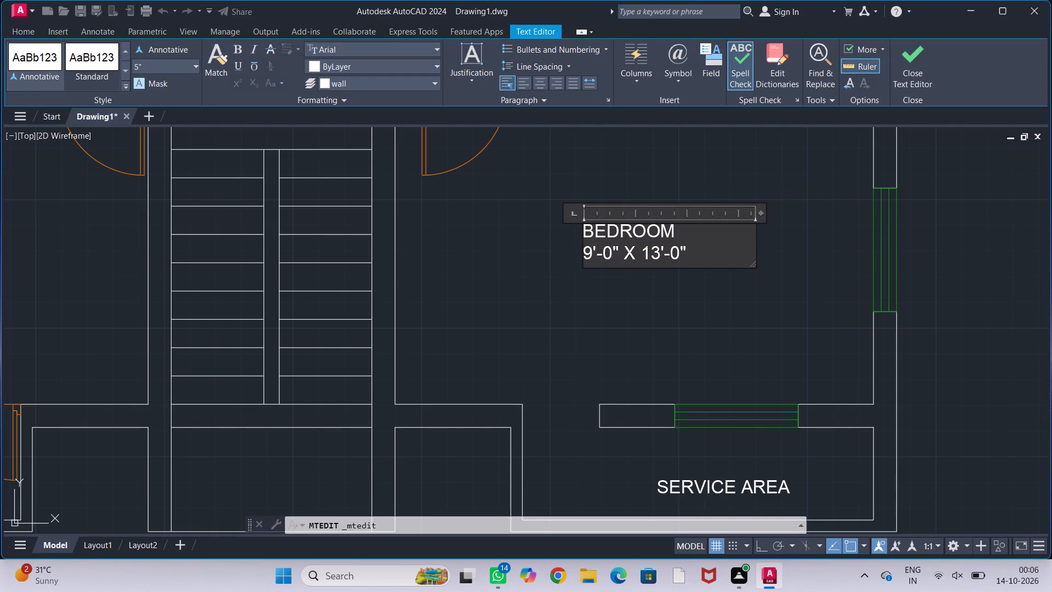
key("BackSpace")
type("15")
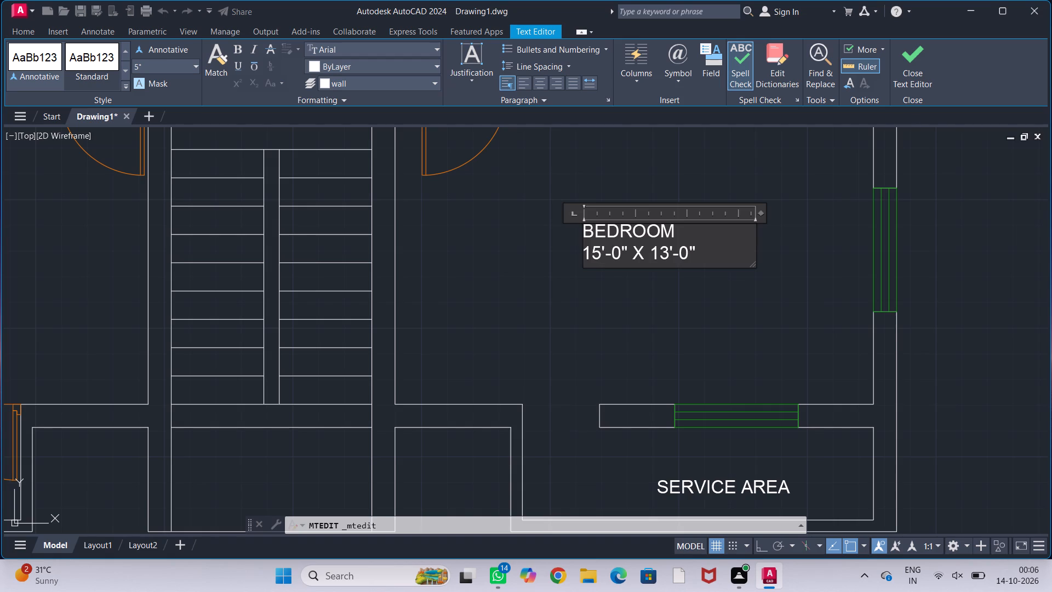
left_click(622, 250)
key("BackSpace")
key("6")
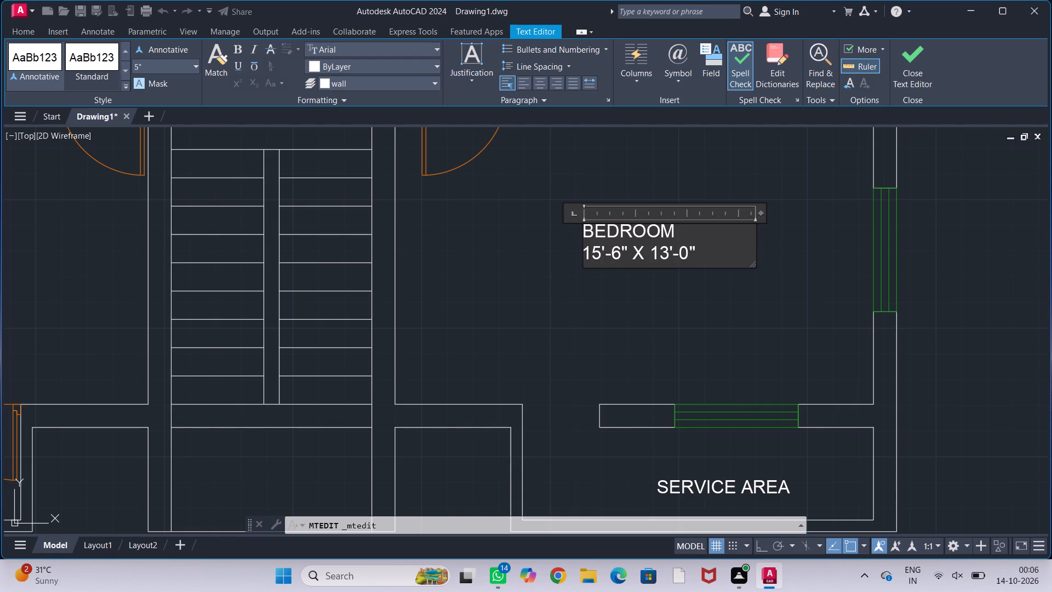
left_click(669, 253)
key("BackSpace")
key("0")
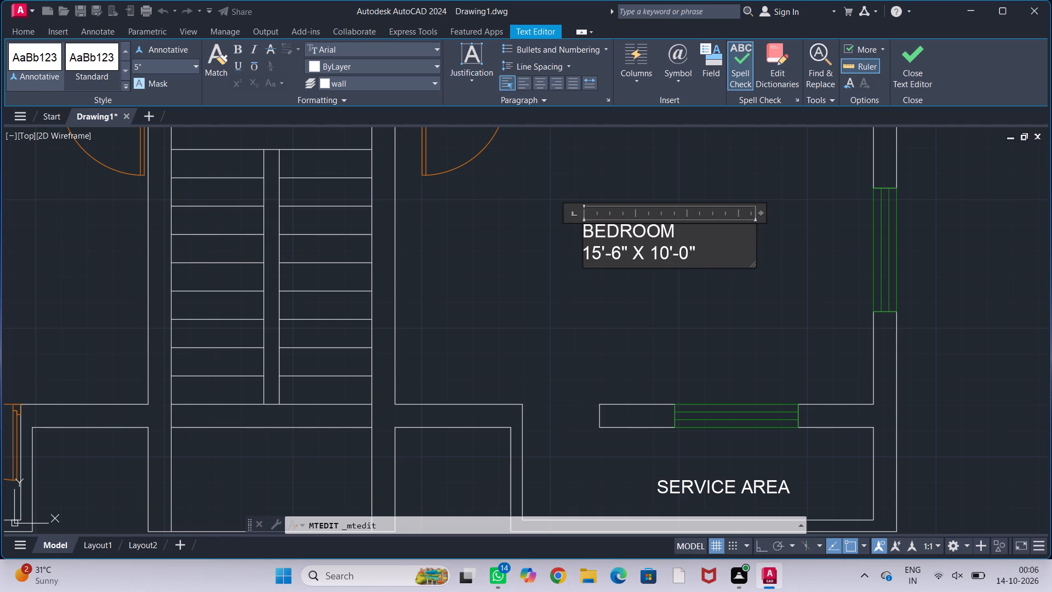
left_click(689, 253)
left_click(621, 281)
Replace the SERVICE AREA label below the western bedroom with the text BALCONY.
scroll(625, 275, "down", 2)
middle_click_drag(618, 289, 662, 252)
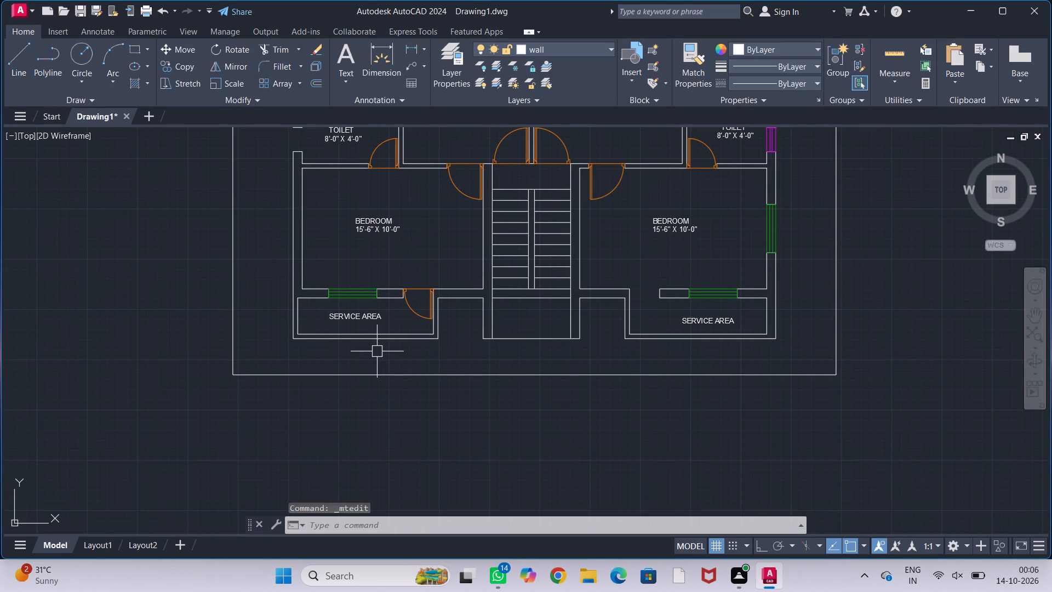
middle_click_drag(380, 351, 433, 348)
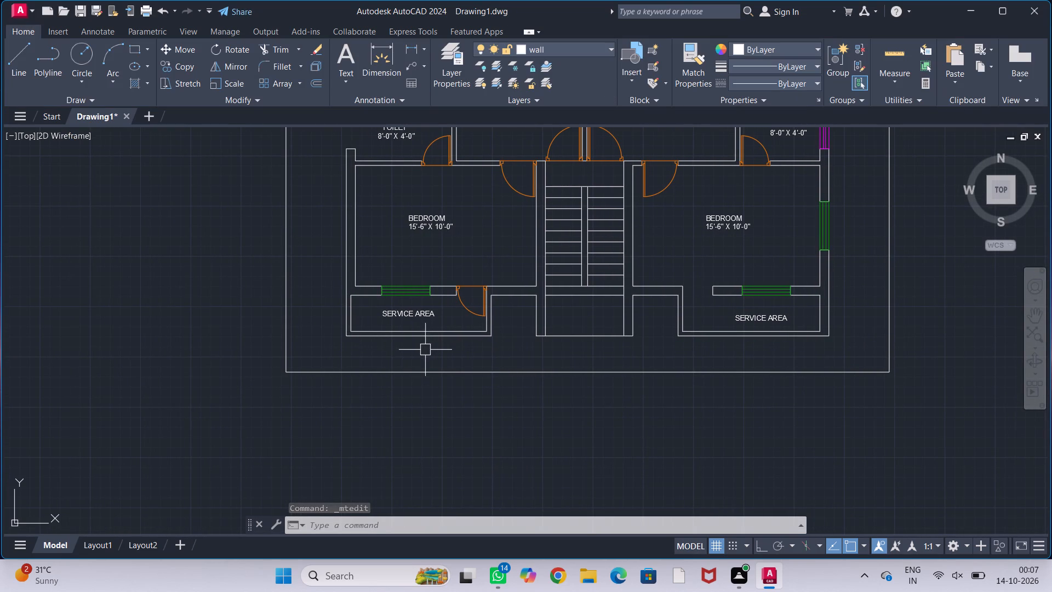
middle_click(427, 340)
scroll(396, 316, "up", 2)
double_click(417, 319)
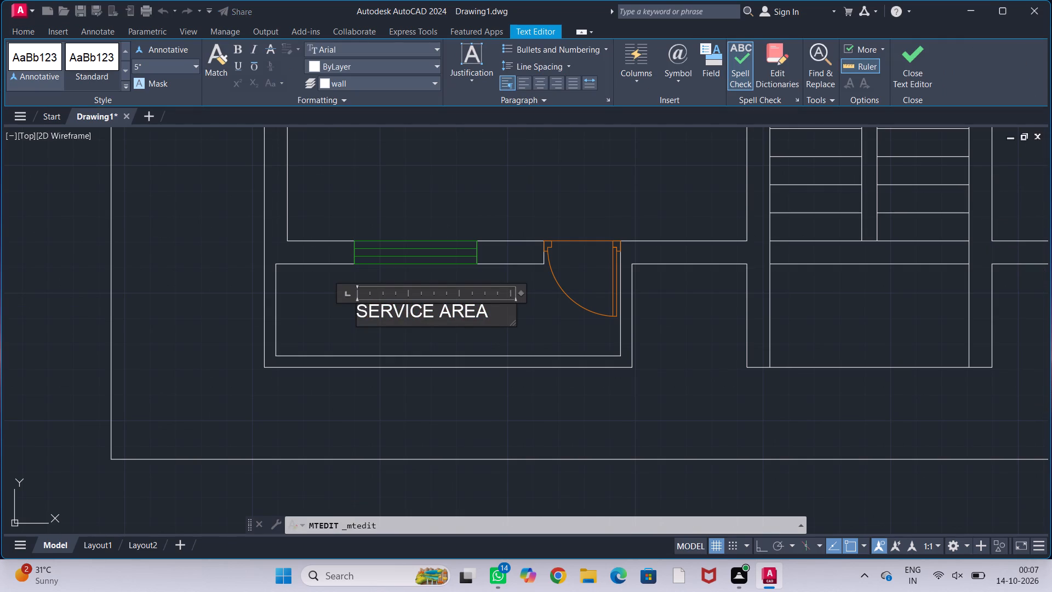
left_click(488, 316)
key("BackSpace")
key("BackSpace")
key("BackSpace")
key("BackSpace")
key("BackSpace")
key("BackSpace")
key("BackSpace")
key("BackSpace")
key("BackSpace")
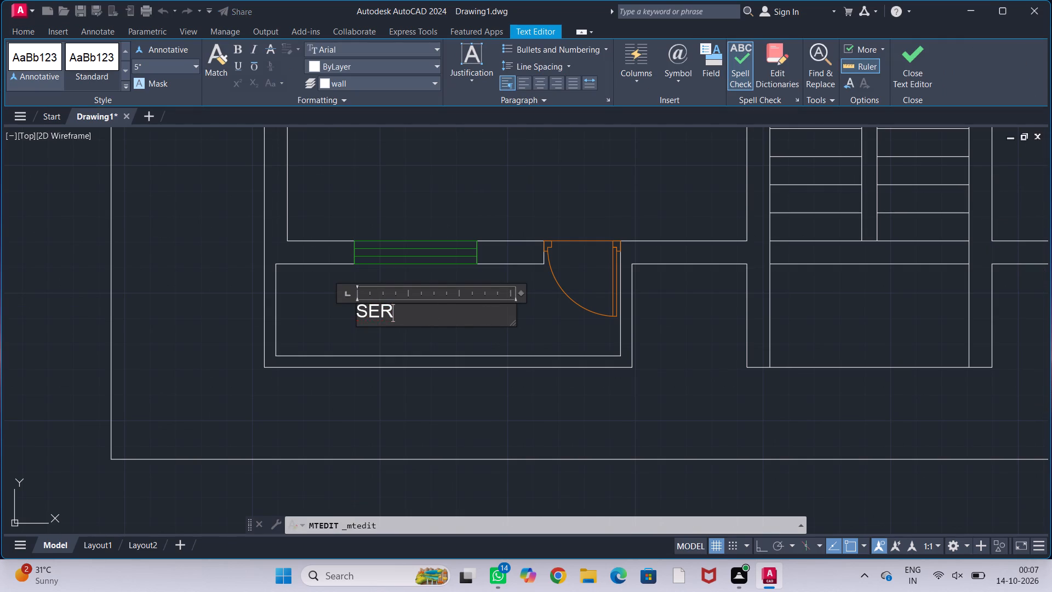
key("BackSpace")
key("BackSpace")
key("BackSpace")
type("BALCONY")
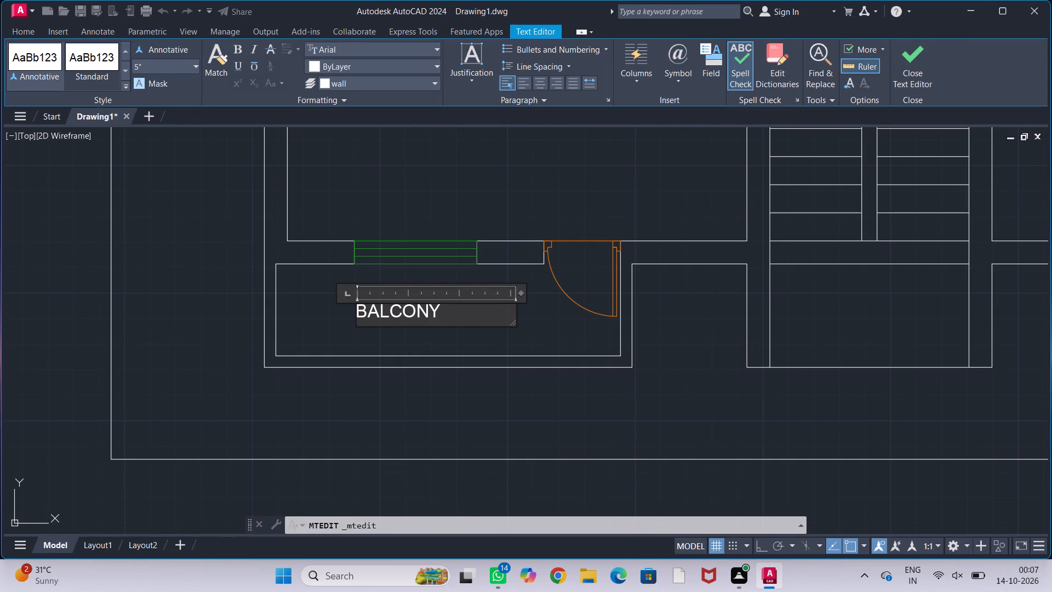
left_click(550, 317)
Delete the SERVICE AREA label below the lower eastern bedroom.
scroll(544, 322, "down", 1)
middle_click_drag(540, 322, 352, 337)
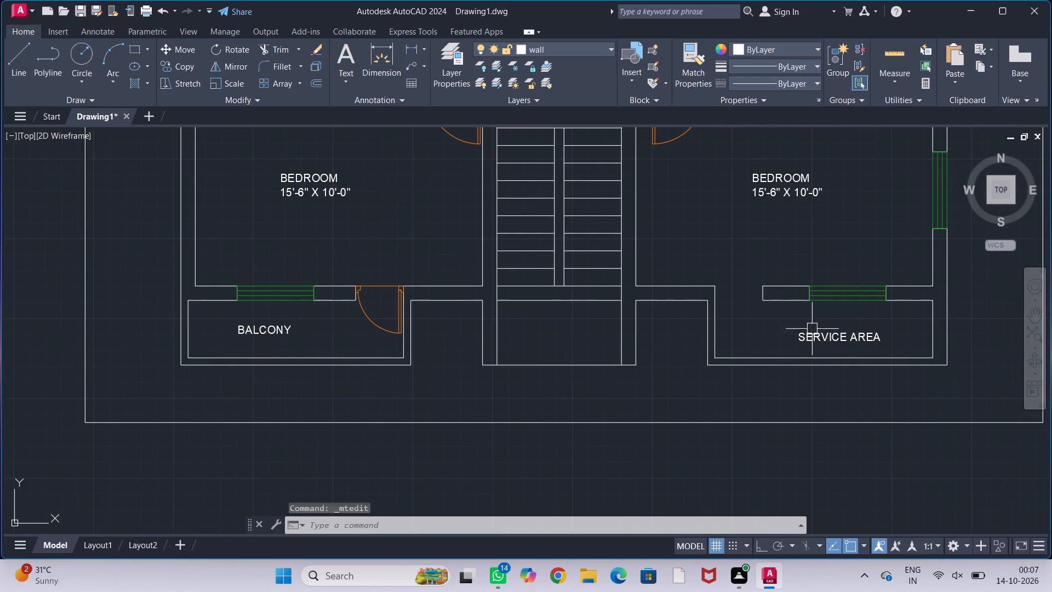
left_click(823, 335)
key("Delete")
Copy the western BALCONY label horizontally into the balcony below the lower eastern bedroom.
left_click(271, 335)
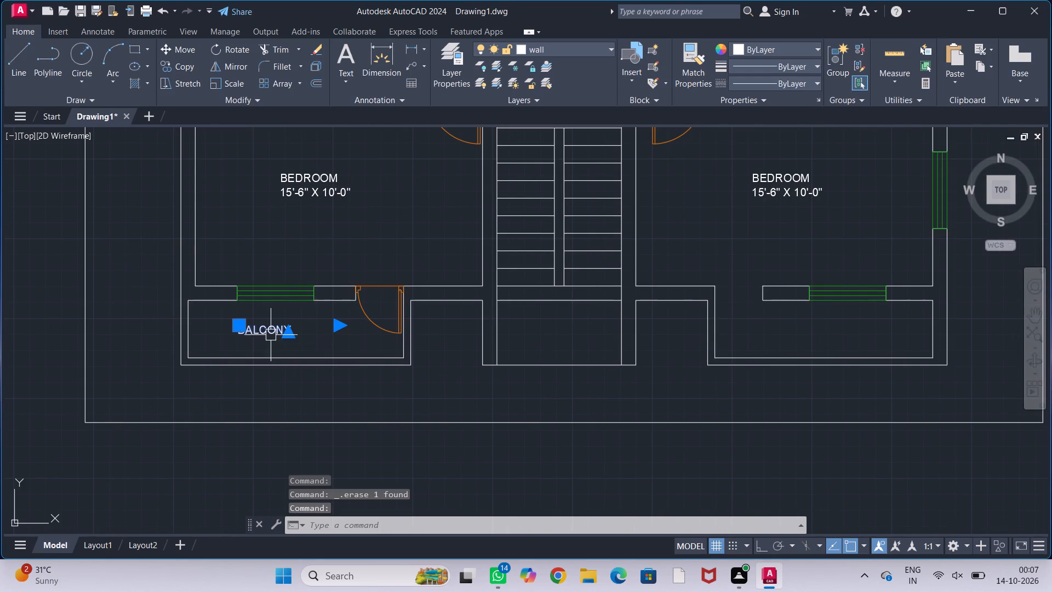
type("CO")
key("Return")
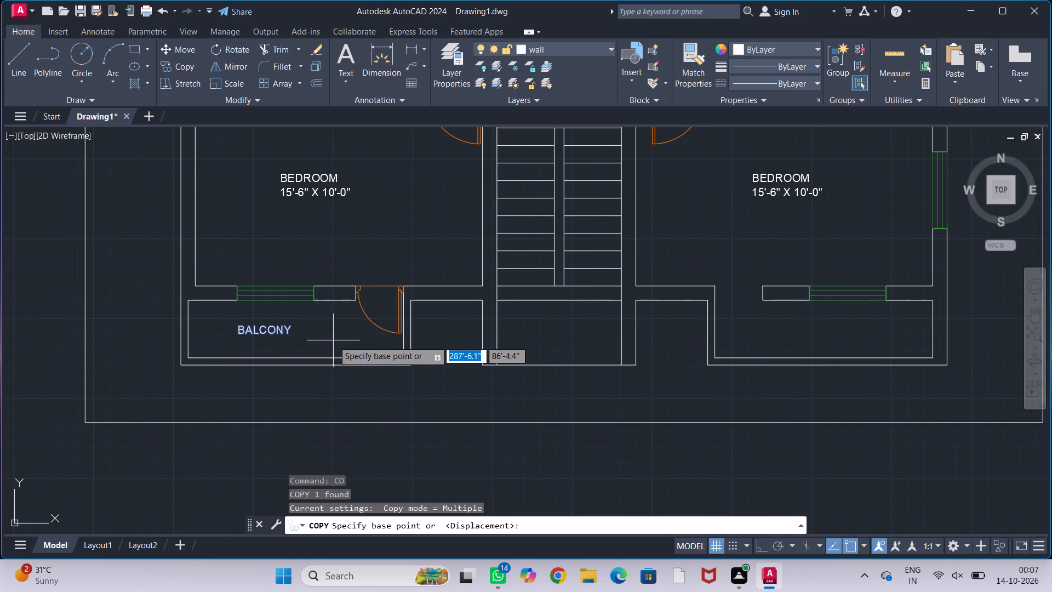
left_click_drag(238, 338, 285, 337)
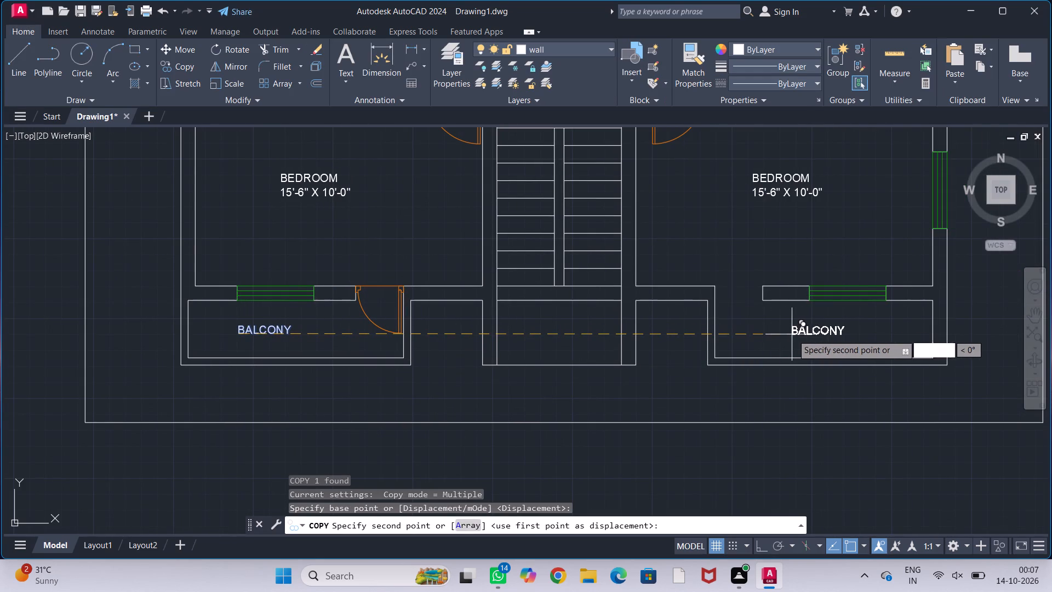
key("F8")
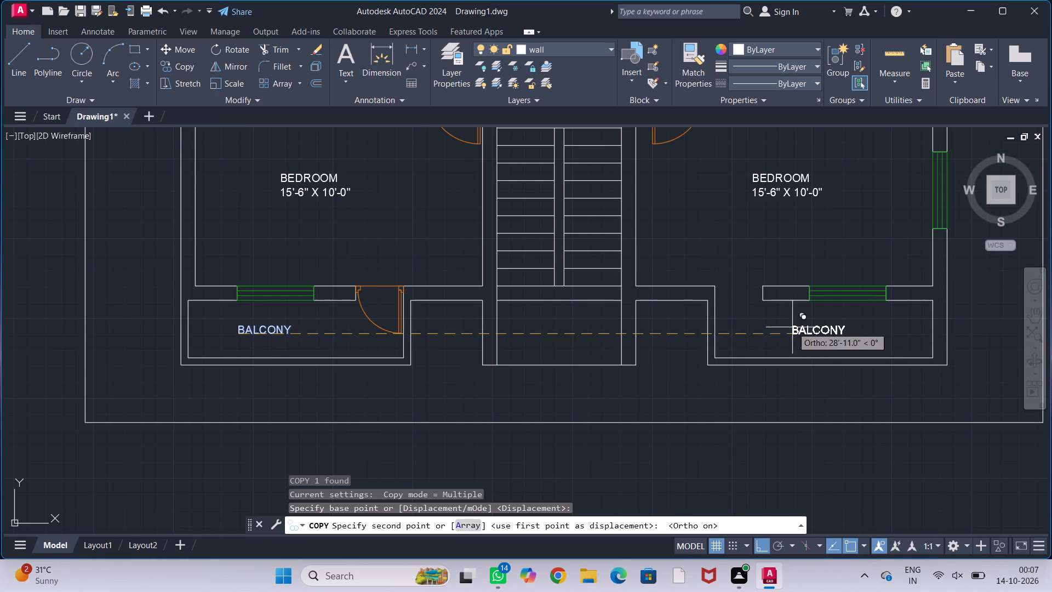
left_click(807, 335)
key("Escape")
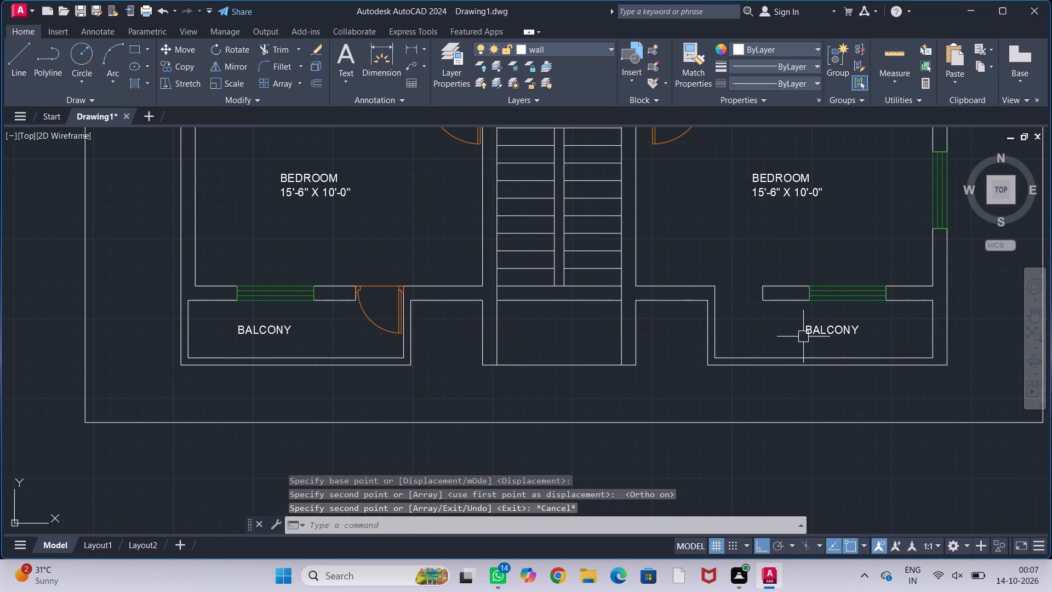
key("Escape")
key("Escape")
key("Escape")
Draw a vertical wardrobe line near the west side of the lower western bedroom, from its north wall to its south wall.
scroll(803, 337, "down", 2)
middle_click_drag(791, 345, 782, 373)
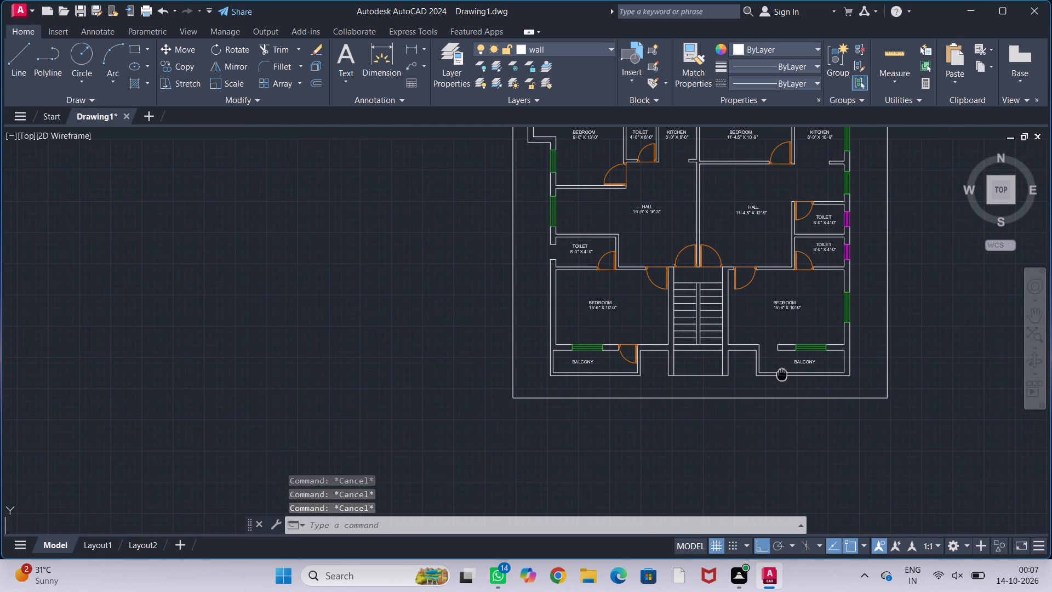
middle_click_drag(757, 384, 798, 396)
scroll(602, 342, "up", 1)
middle_click_drag(639, 324, 565, 323)
scroll(564, 322, "up", 2)
key("l")
key("Return")
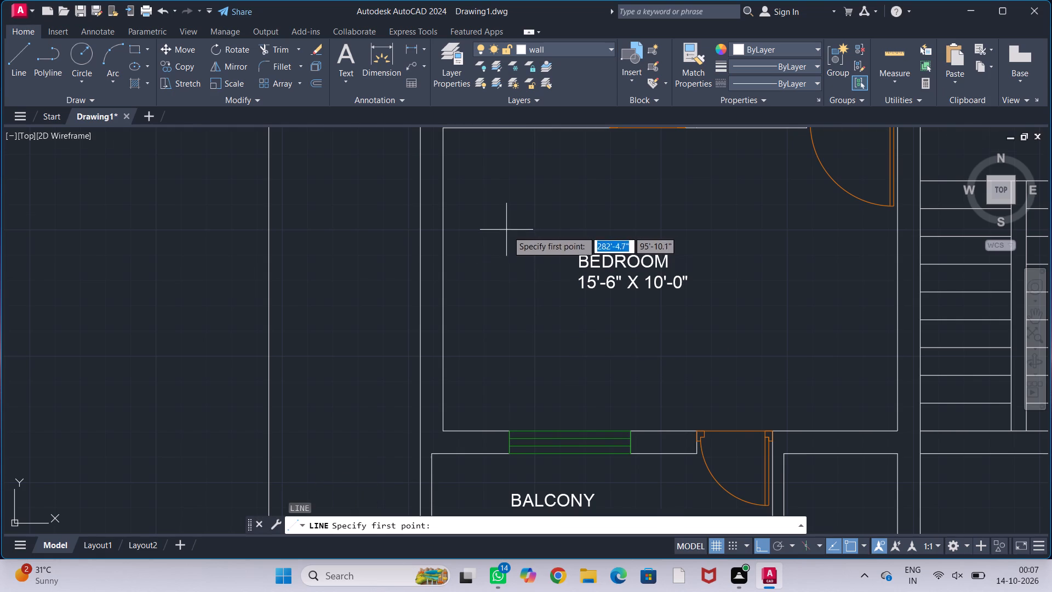
scroll(507, 231, "down", 2)
left_click(512, 192)
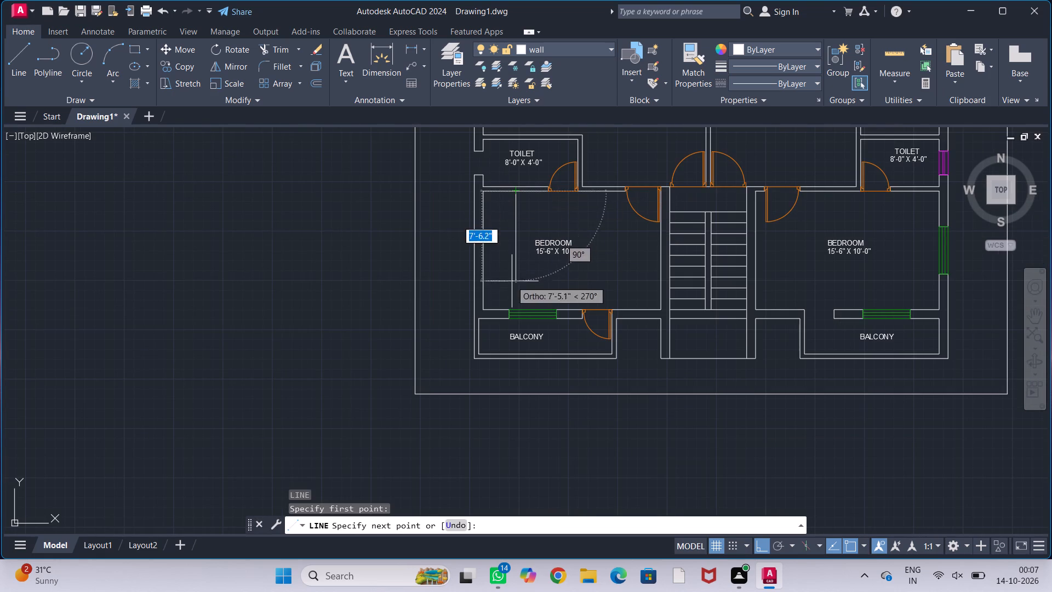
left_click(521, 310)
key("Escape")
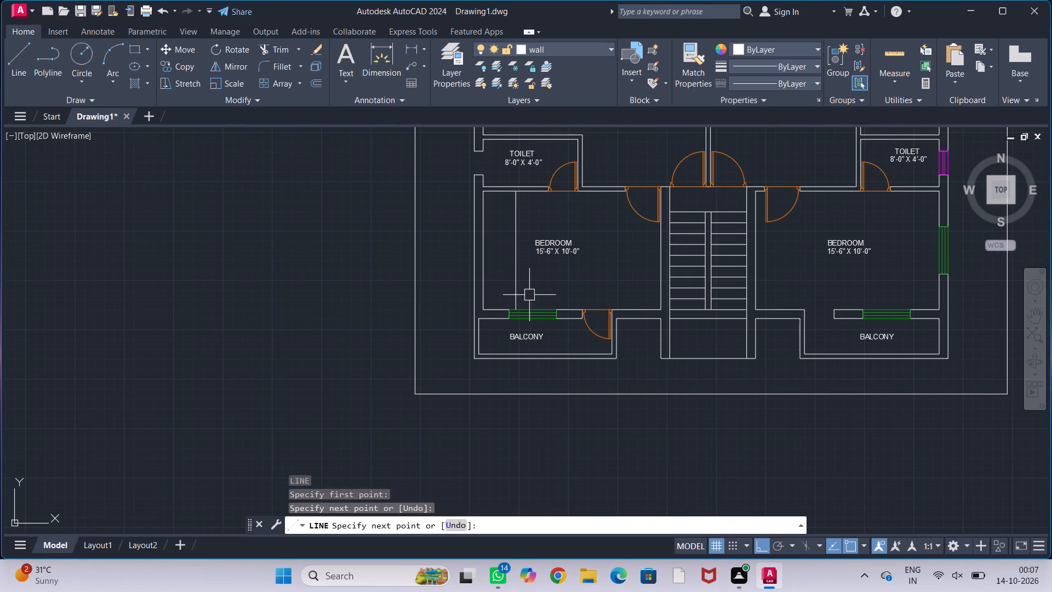
key("Escape")
key("Escape")
Shift the lower western bedroom's wardrobe line about 1'-0" closer to the west wall.
middle_click_drag(529, 280, 489, 293)
scroll(489, 293, "up", 1)
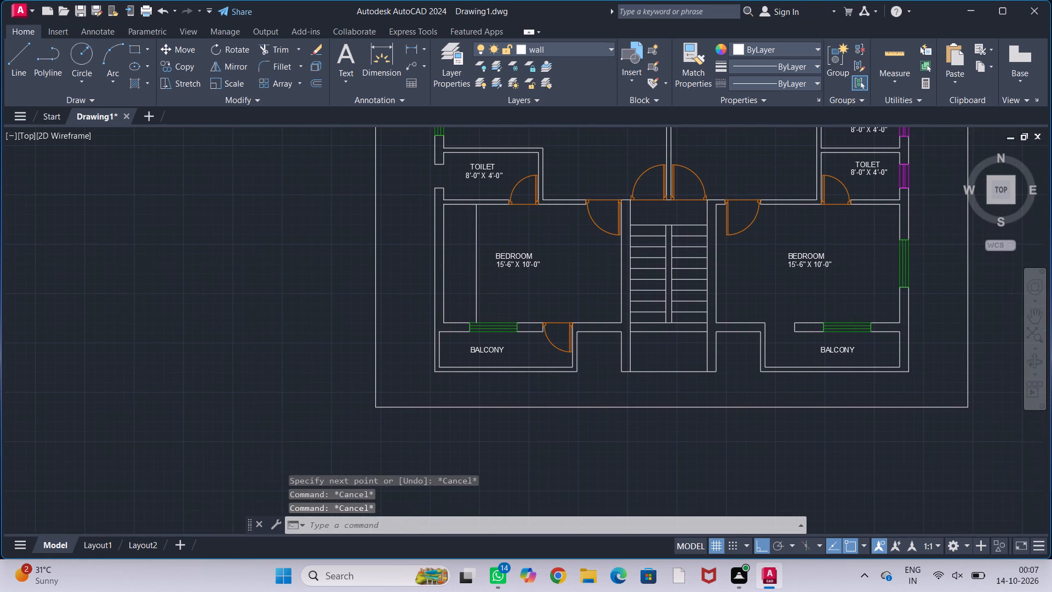
left_click(468, 264)
left_click(467, 247)
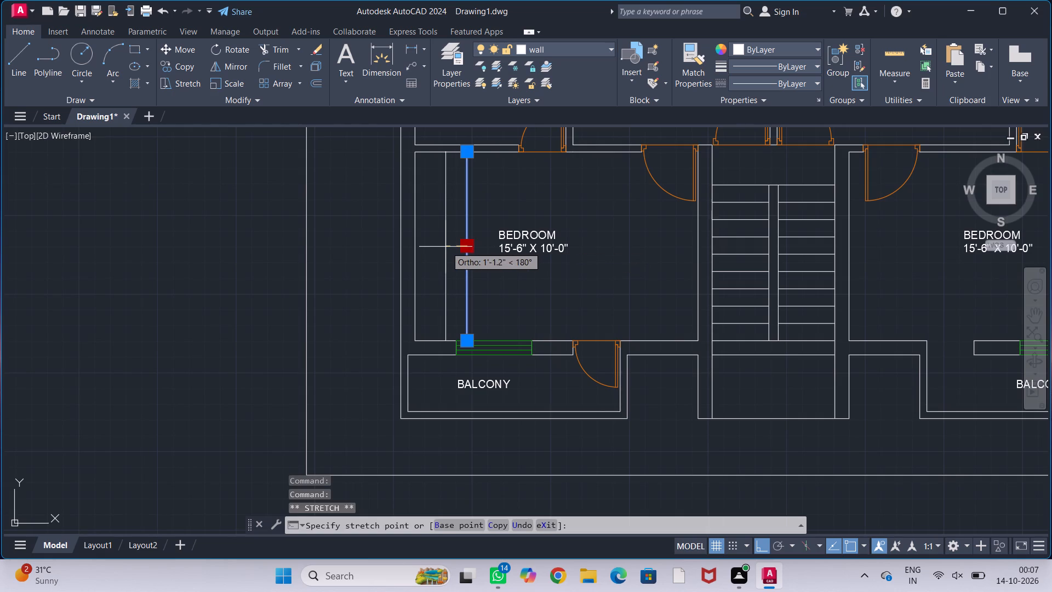
left_click(448, 247)
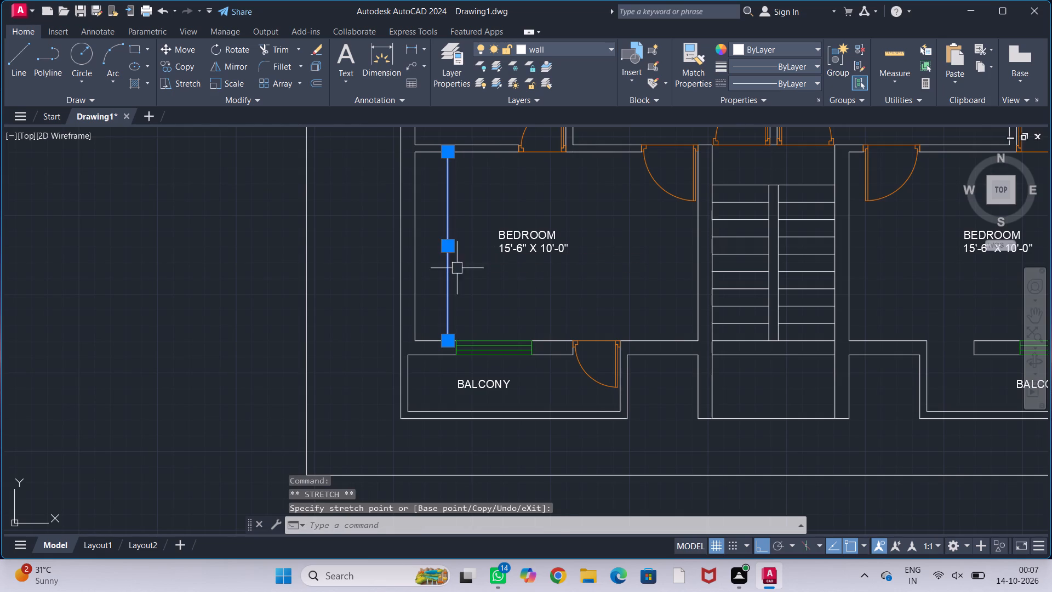
scroll(477, 291, "down", 1)
key("Escape")
middle_click_drag(491, 294, 478, 297)
key("Escape")
middle_click_drag(478, 297, 393, 310)
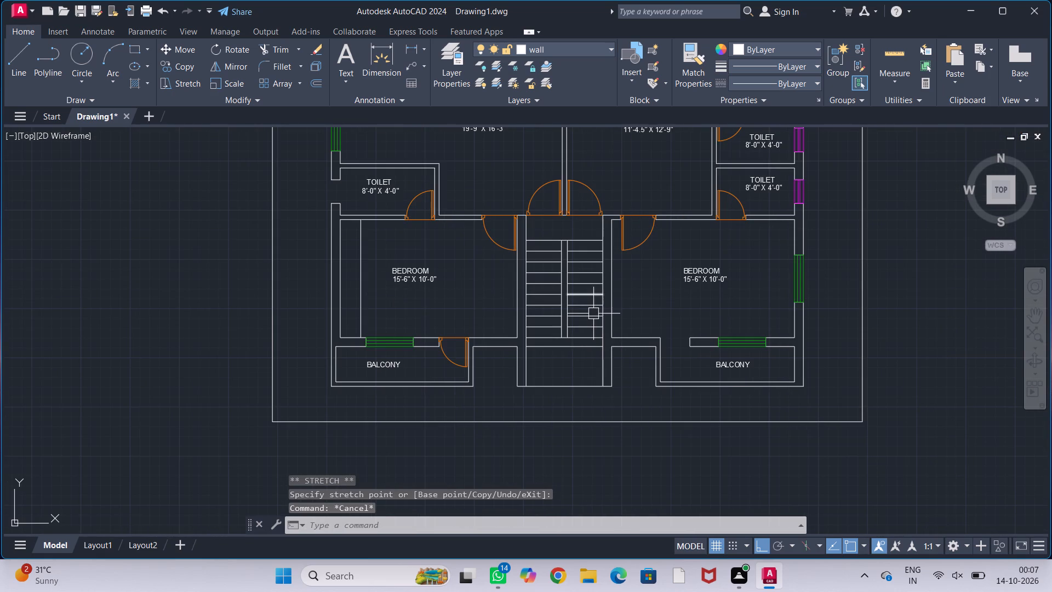
Draw a vertical wardrobe line in the lower eastern bedroom, from the north wall beside the door jamb to the south wall.
key("l")
key("Return")
scroll(620, 266, "up", 1)
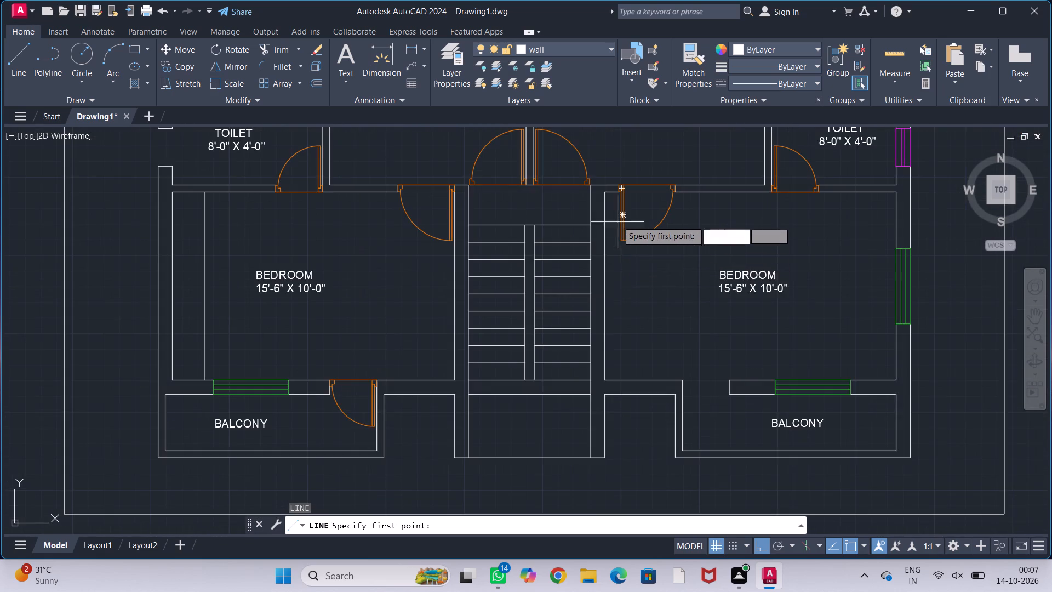
scroll(616, 219, "up", 2)
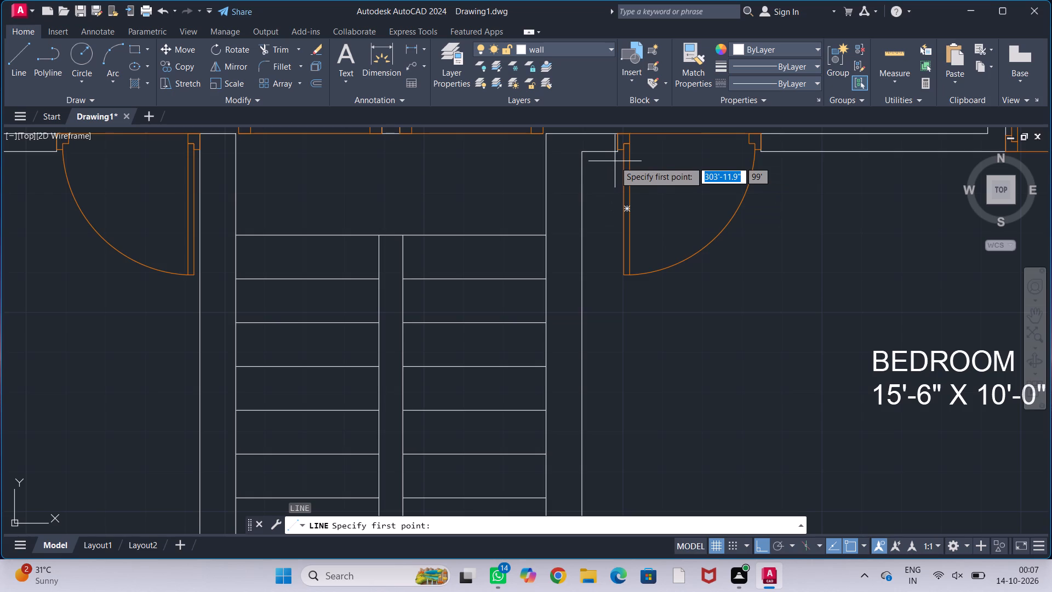
scroll(615, 161, "up", 2)
left_click_drag(615, 143, 615, 160)
scroll(611, 347, "down", 2)
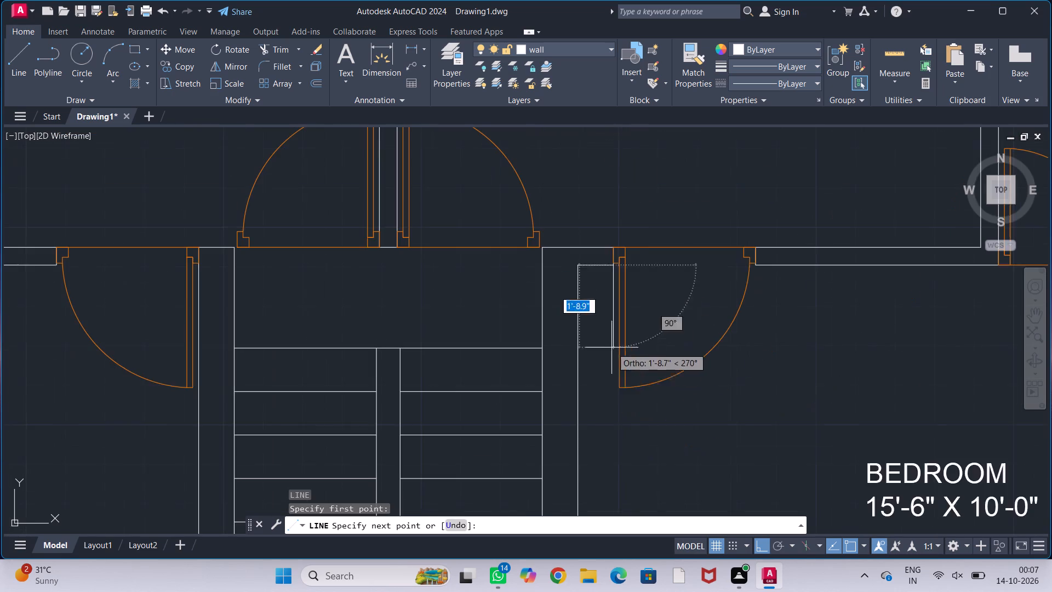
middle_click_drag(601, 401, 613, 320)
scroll(638, 384, "down", 2)
middle_click_drag(641, 414, 633, 350)
scroll(634, 375, "up", 2)
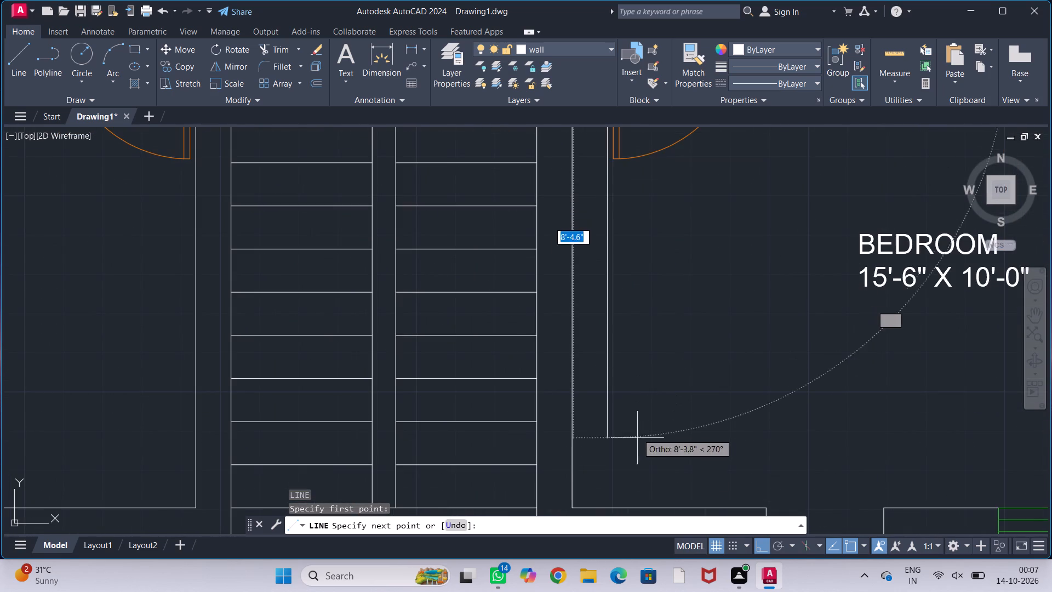
left_click(610, 507)
key("Escape")
key("Escape")
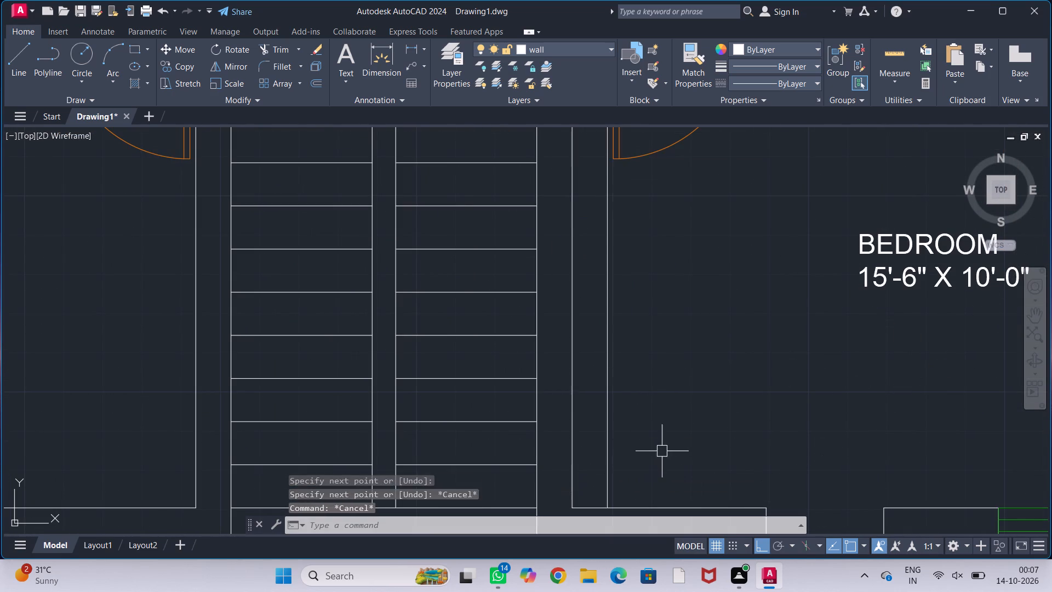
key("Escape")
key("Escape")
Shift the lower western bedroom's wardrobe line about 7" further west to narrow the wardrobe strip.
middle_click_drag(698, 423, 723, 406)
scroll(727, 403, "down", 1)
middle_click_drag(727, 403, 662, 417)
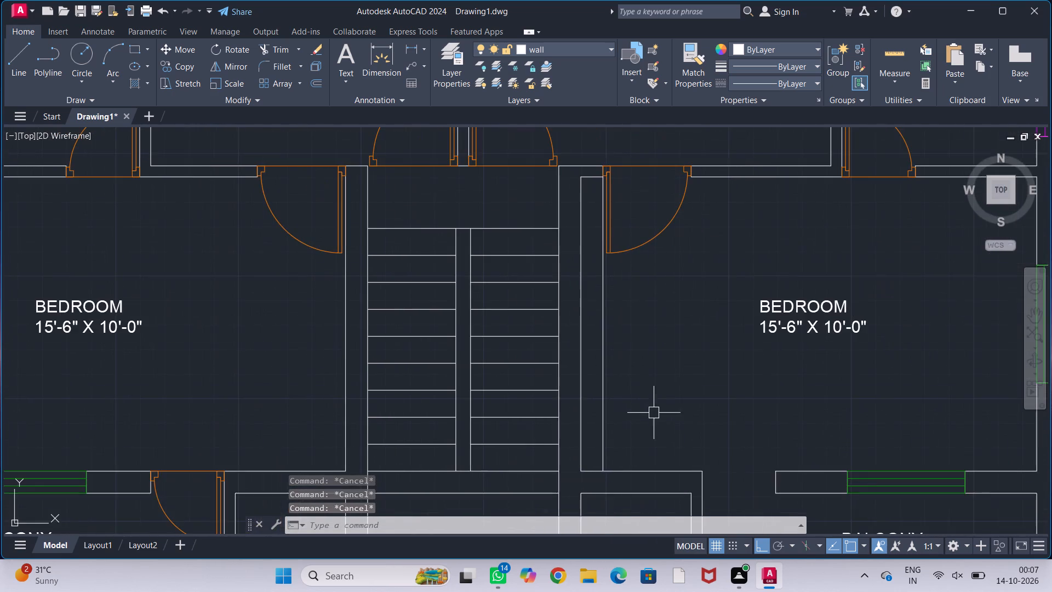
scroll(345, 382, "down", 2)
middle_click_drag(341, 380, 771, 344)
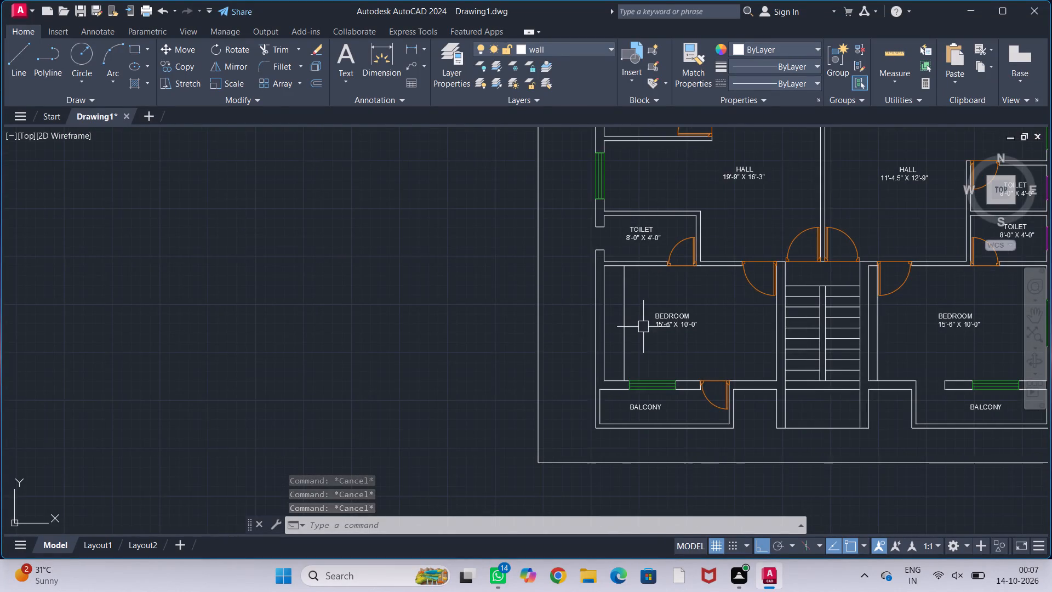
scroll(637, 327, "up", 2)
left_click(597, 341)
left_click(599, 320)
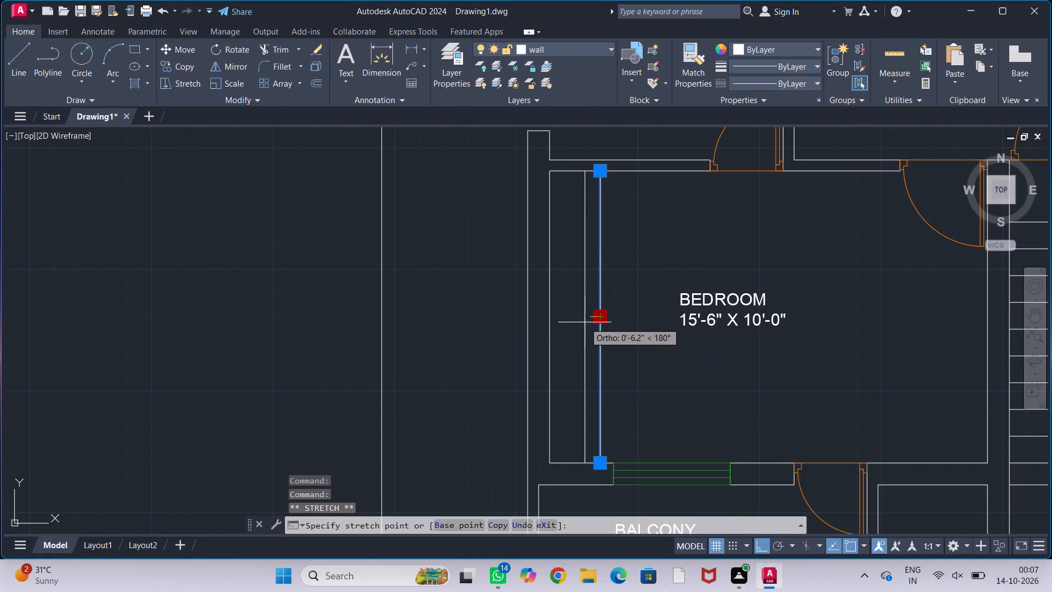
left_click(583, 326)
key("Escape")
key("Escape")
key("Escape")
key("Escape")
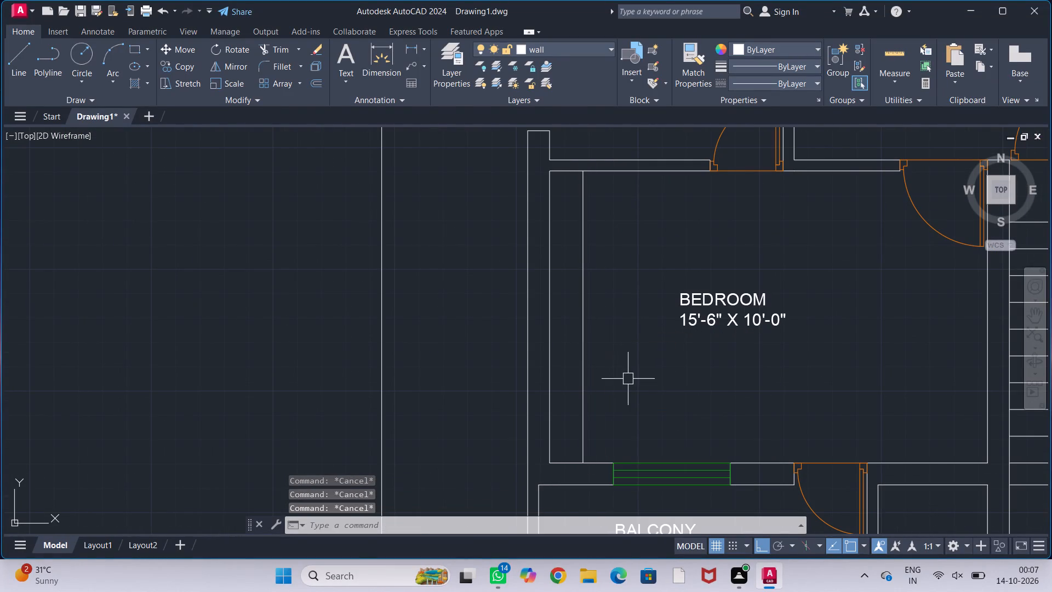
Copy the WARD ROBE label from the upper eastern bedroom into the alcove west of the upper western bedroom.
scroll(651, 369, "down", 2)
middle_click_drag(654, 374, 563, 440)
scroll(634, 334, "down", 2)
middle_click_drag(676, 298, 571, 456)
scroll(581, 401, "up", 2)
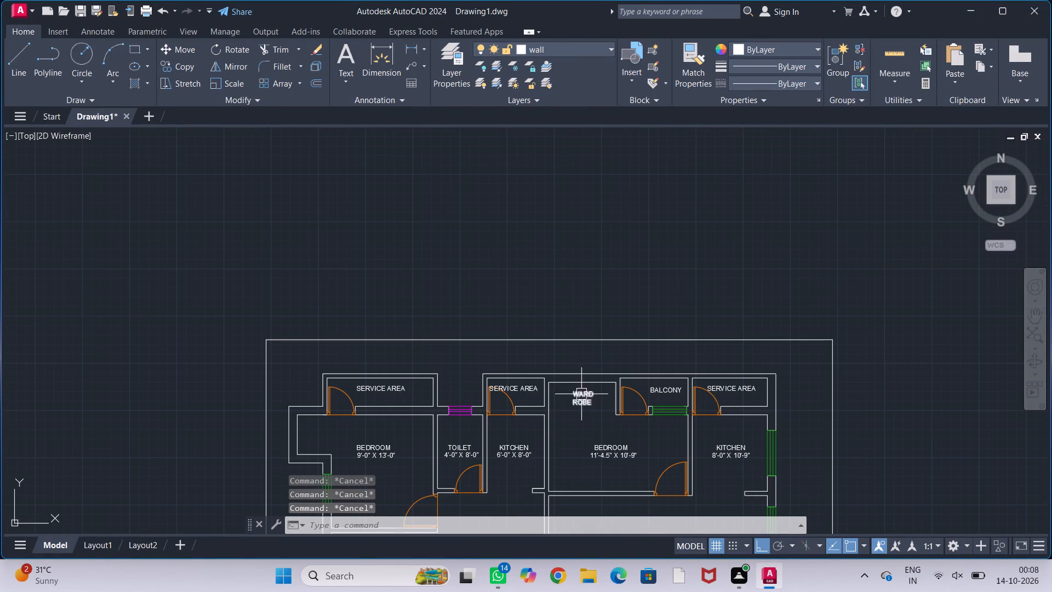
left_click(582, 391)
key("c")
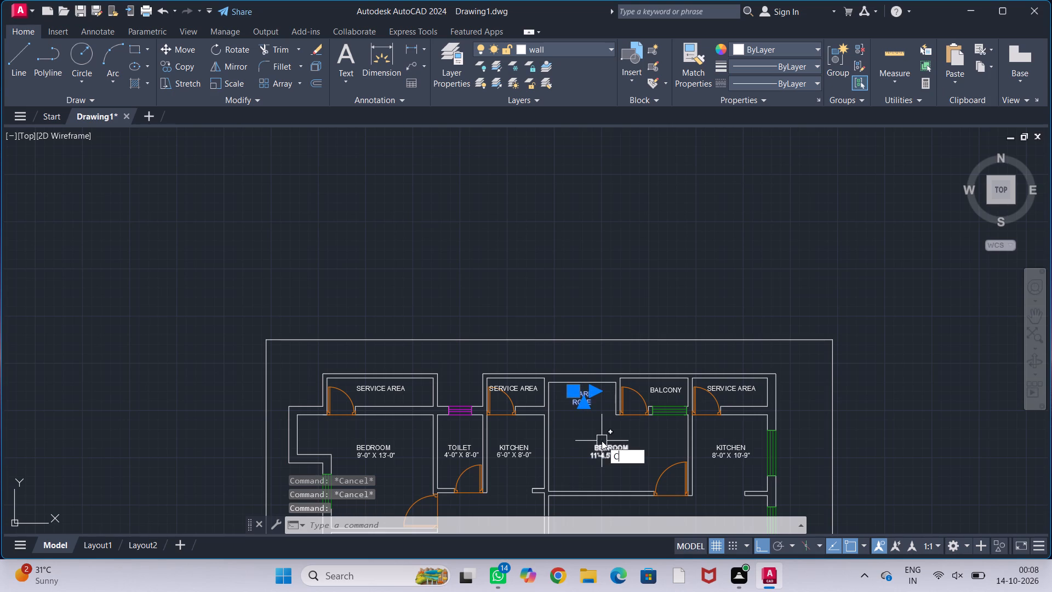
key("o")
key("Return")
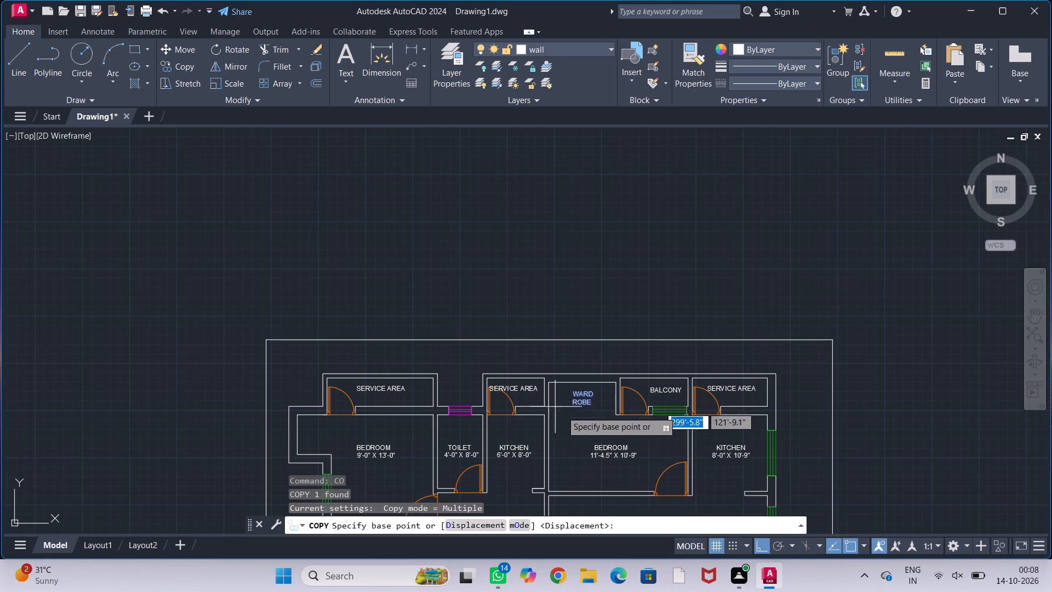
left_click(577, 406)
middle_click_drag(551, 437, 707, 344)
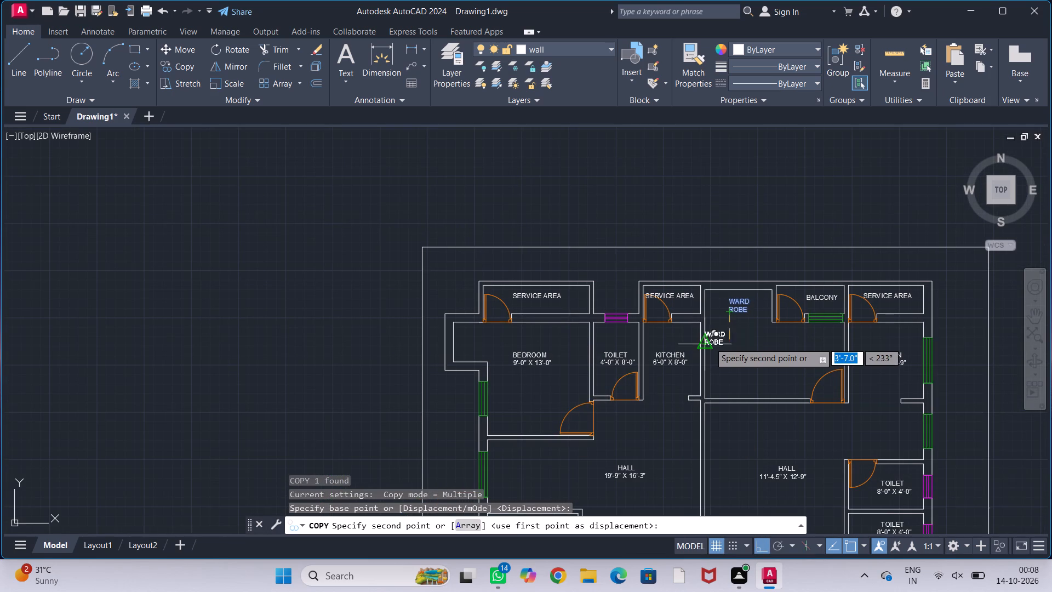
key("F8")
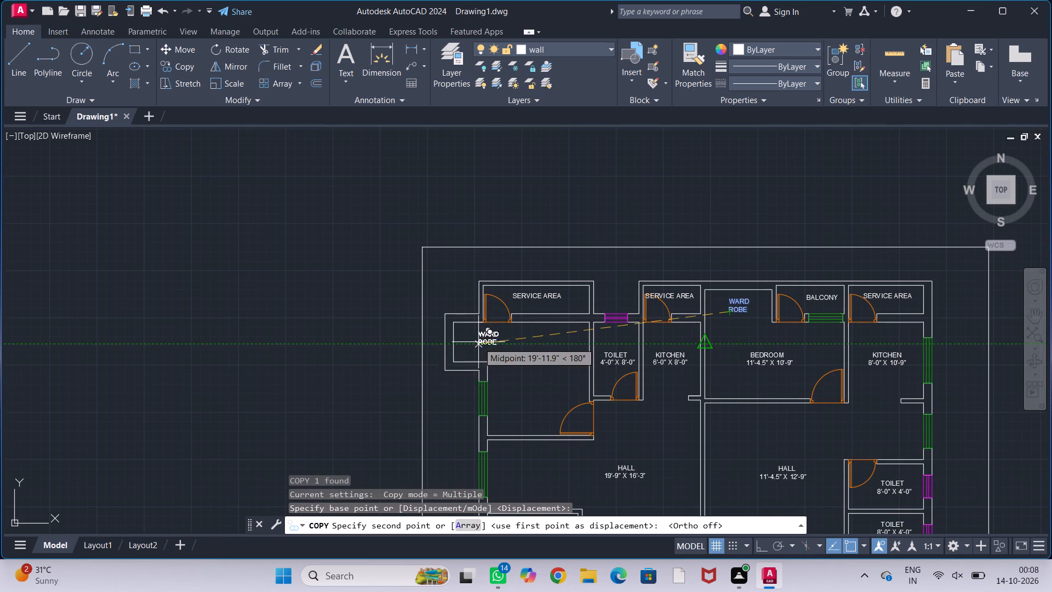
scroll(465, 350, "up", 2)
left_click(451, 343)
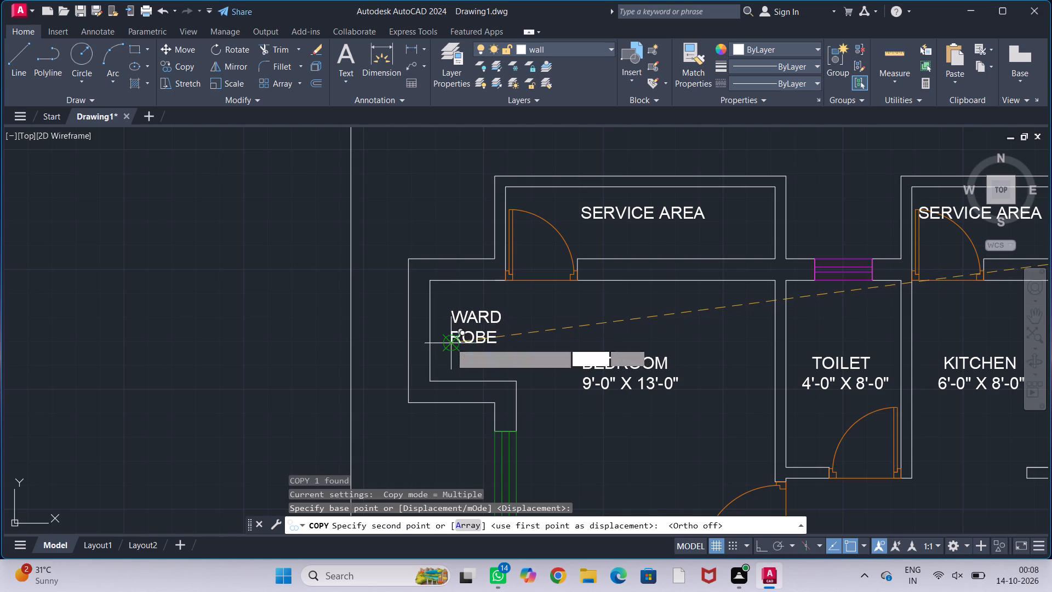
key("Escape")
key("Escape")
key("Escape")
key("Escape")
Load the ISO dash linetype ACAD_ISO02W100 into the drawing for the lower bedrooms' wardrobe lines.
scroll(529, 323, "down", 2)
middle_click_drag(557, 373, 521, 307)
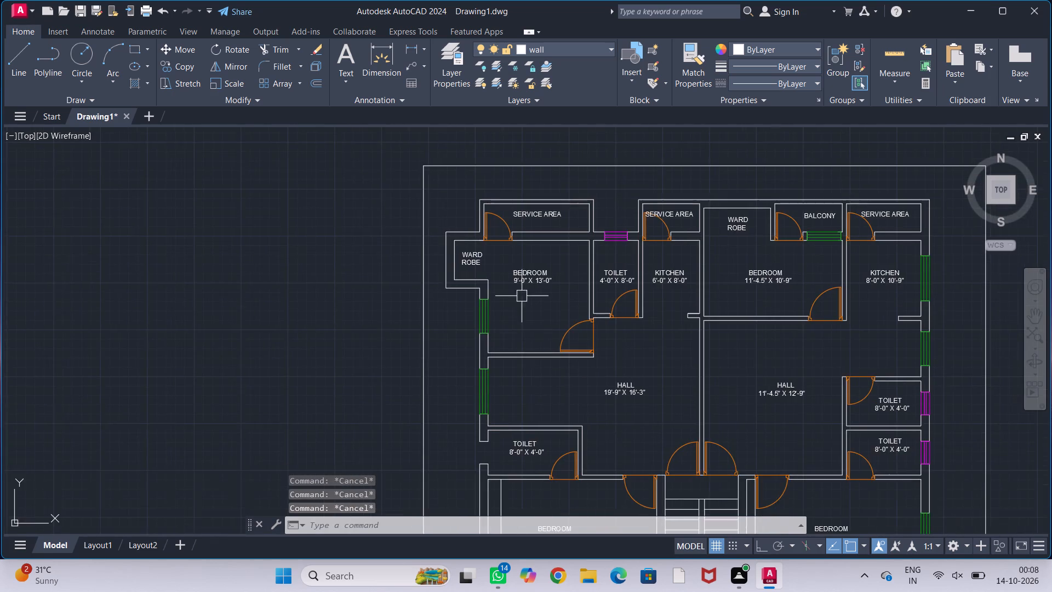
middle_click_drag(535, 387, 517, 317)
middle_click_drag(541, 356, 503, 299)
middle_click_drag(512, 445, 498, 345)
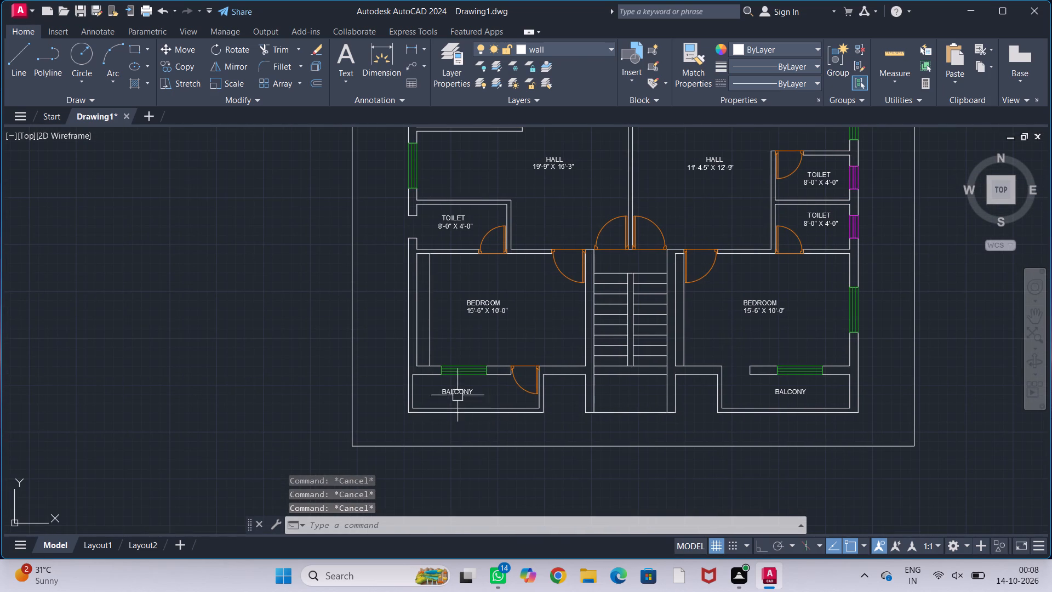
middle_click_drag(478, 347, 472, 390)
scroll(426, 378, "up", 1)
left_click(420, 377)
scroll(491, 391, "down", 1)
middle_click_drag(514, 386, 408, 389)
left_click(599, 392)
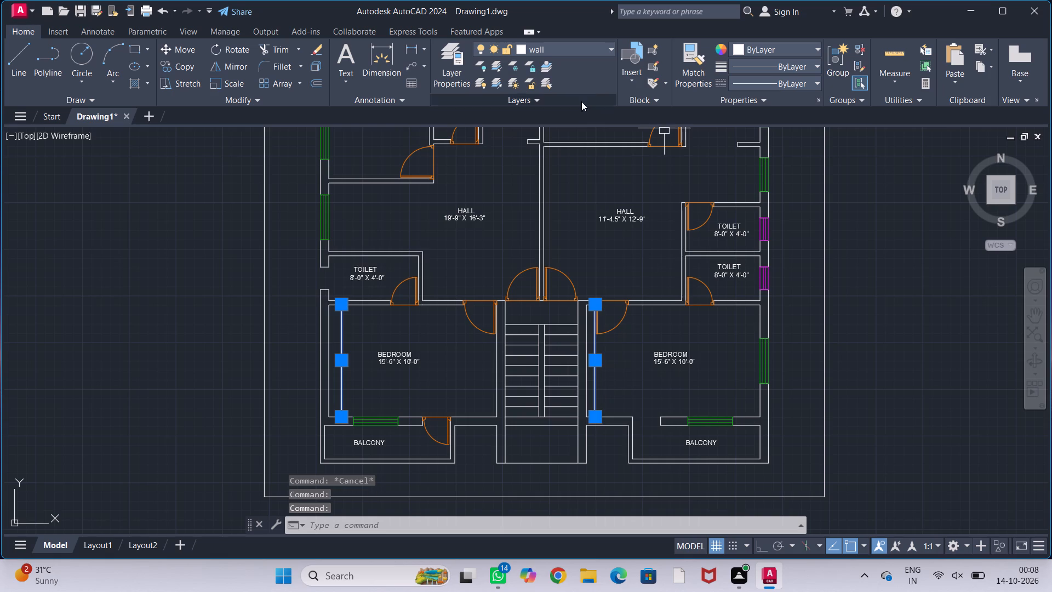
left_click(811, 85)
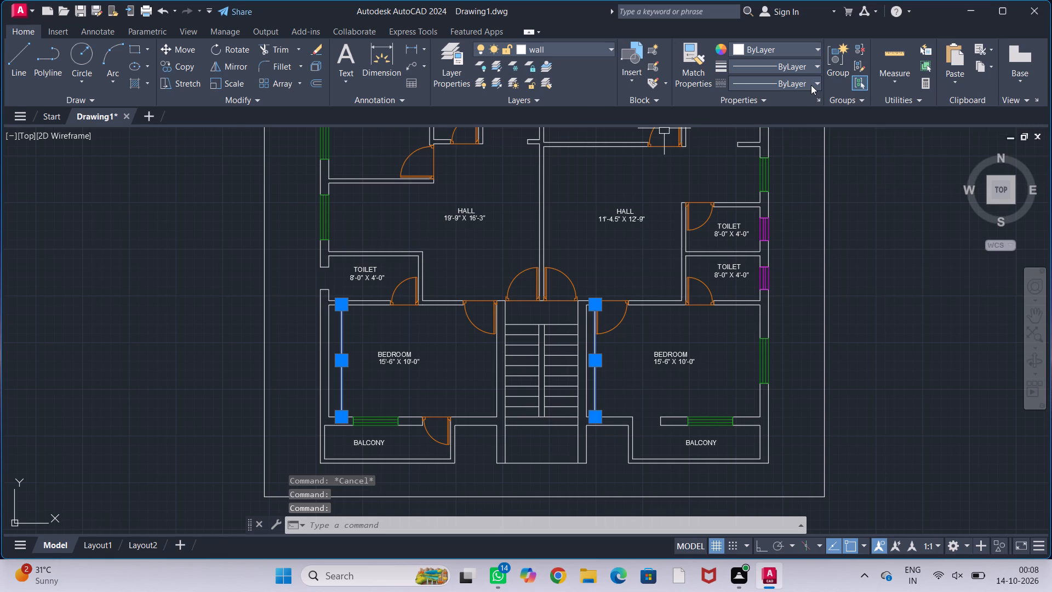
left_click(789, 146)
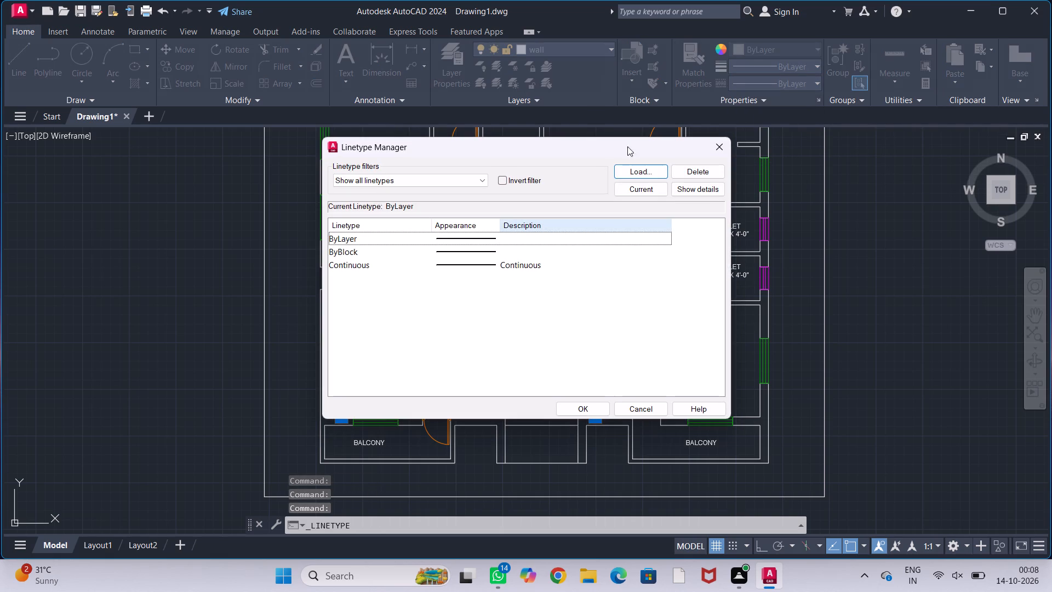
left_click(651, 170)
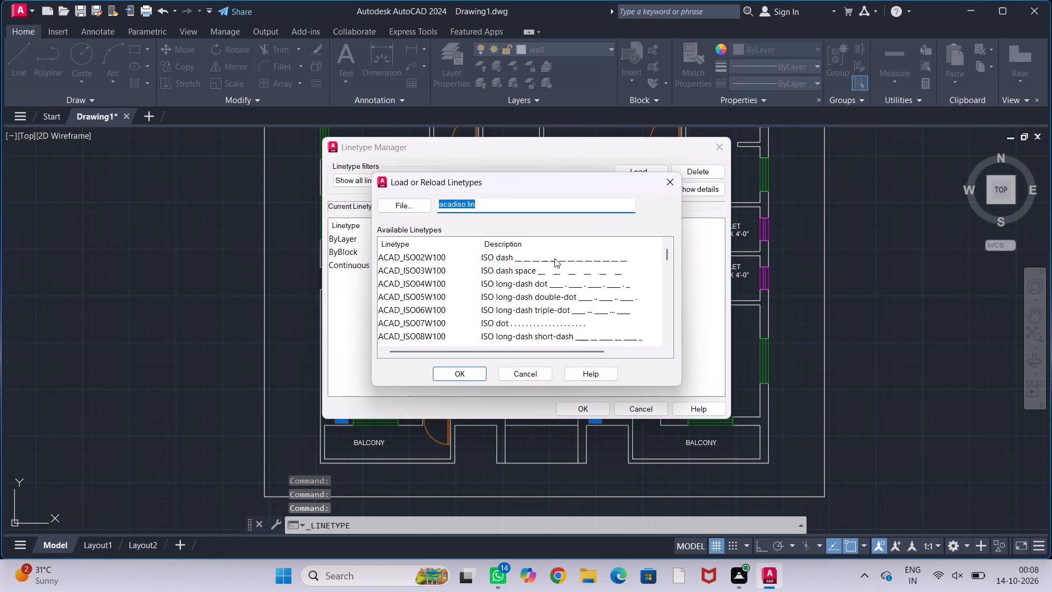
left_click(554, 260)
left_click(461, 374)
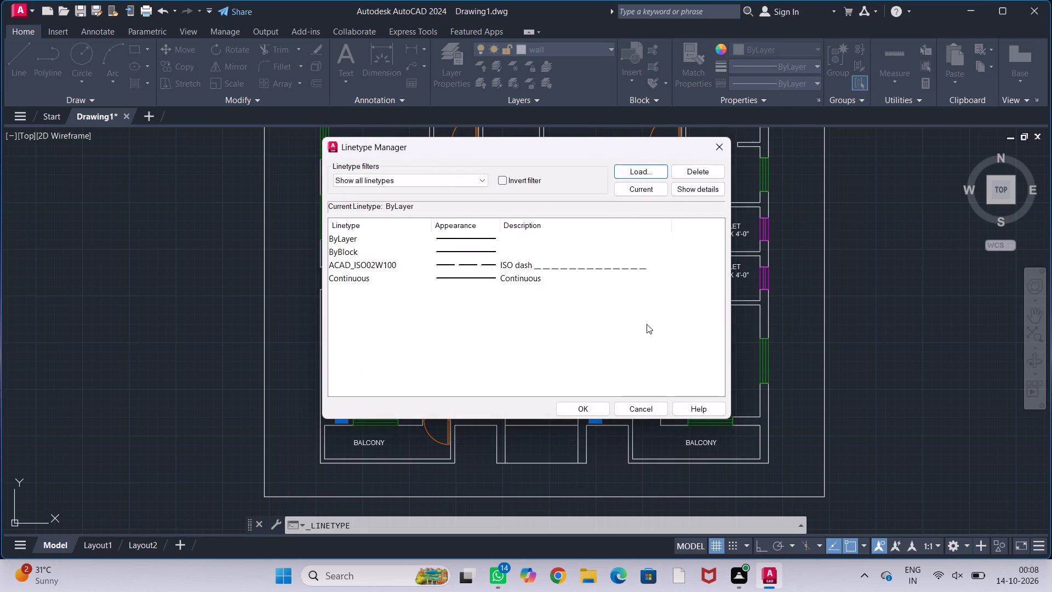
left_click(584, 408)
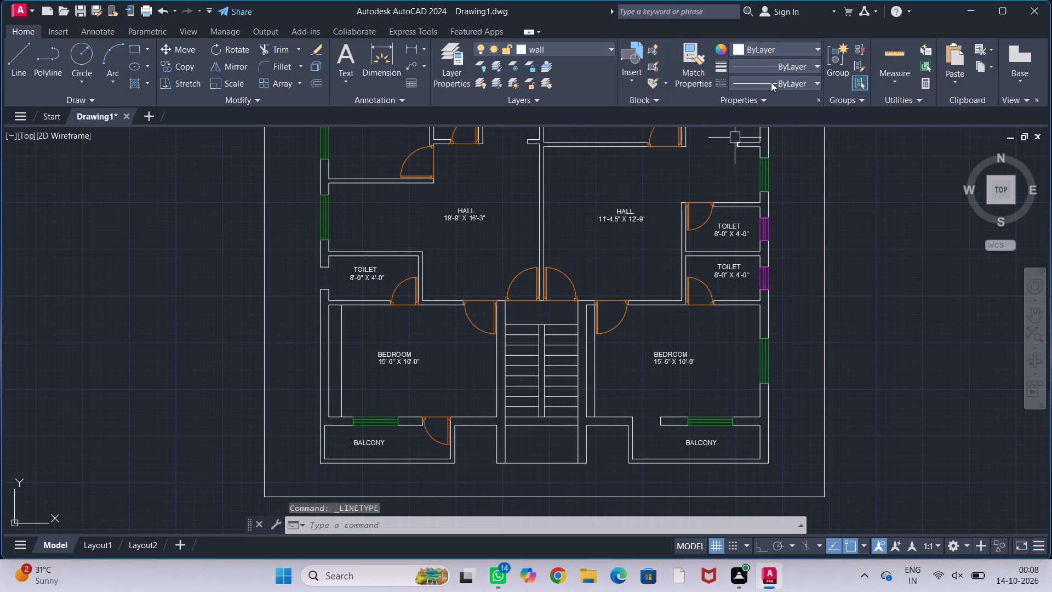
Apply the ACAD_ISO02W100 linetype to the vertical wardrobe lines in both lower bedrooms.
left_click(342, 387)
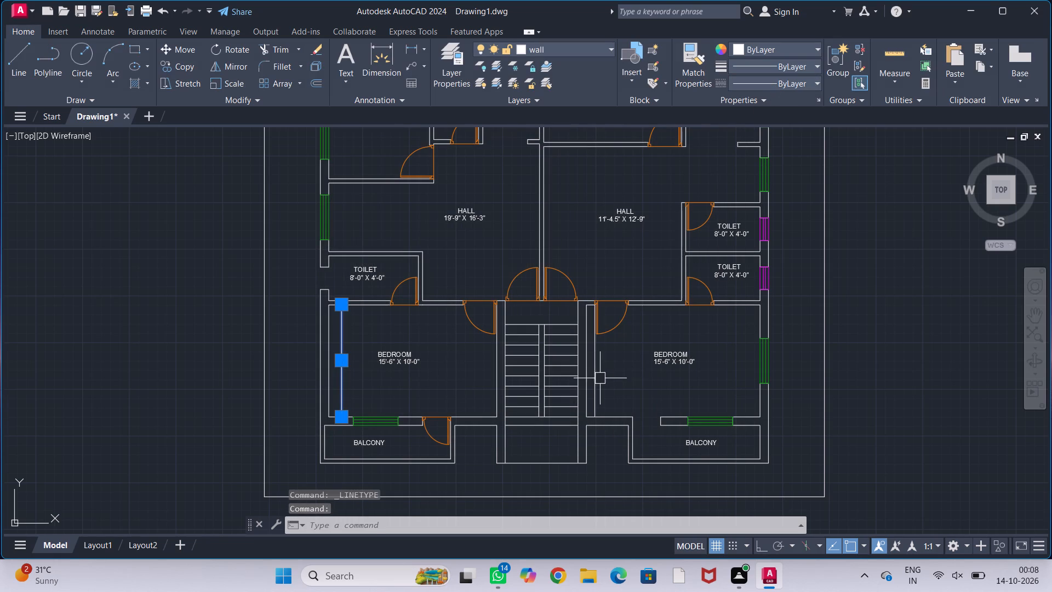
left_click(599, 380)
left_click(811, 84)
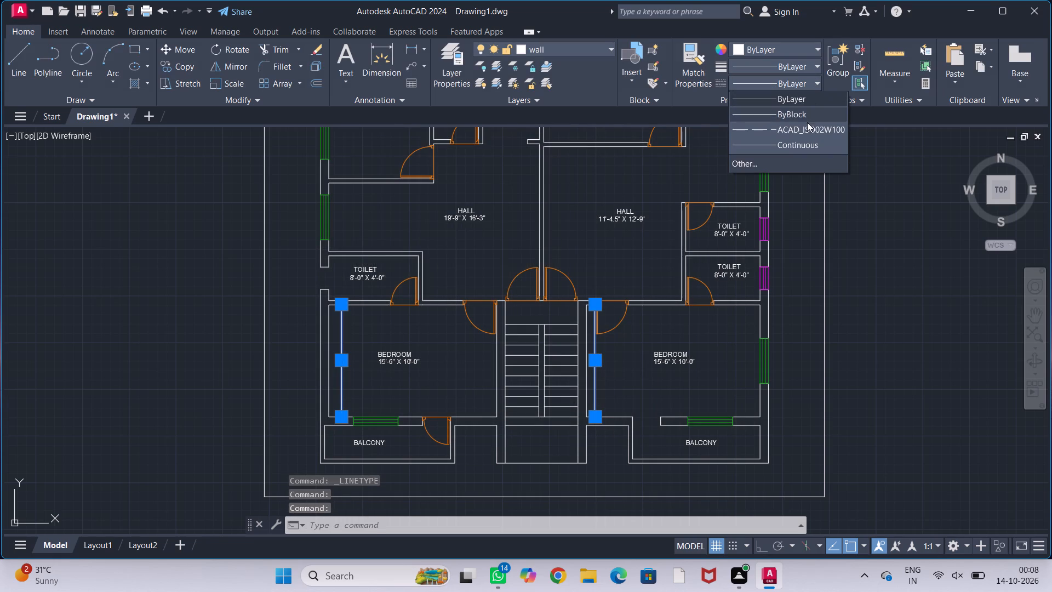
left_click(808, 128)
key("Escape")
key("Escape")
key("Escape")
key("Escape")
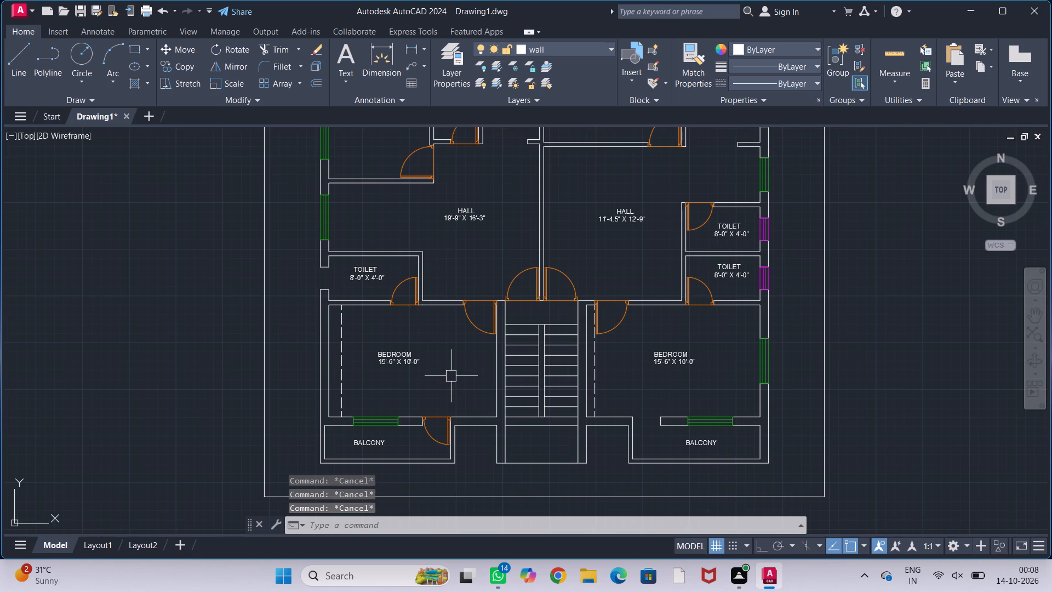
Copy the lower western BALCONY label up into the bedroom above it, just east of the dashed line.
scroll(355, 379, "up", 2)
middle_click_drag(361, 392, 388, 304)
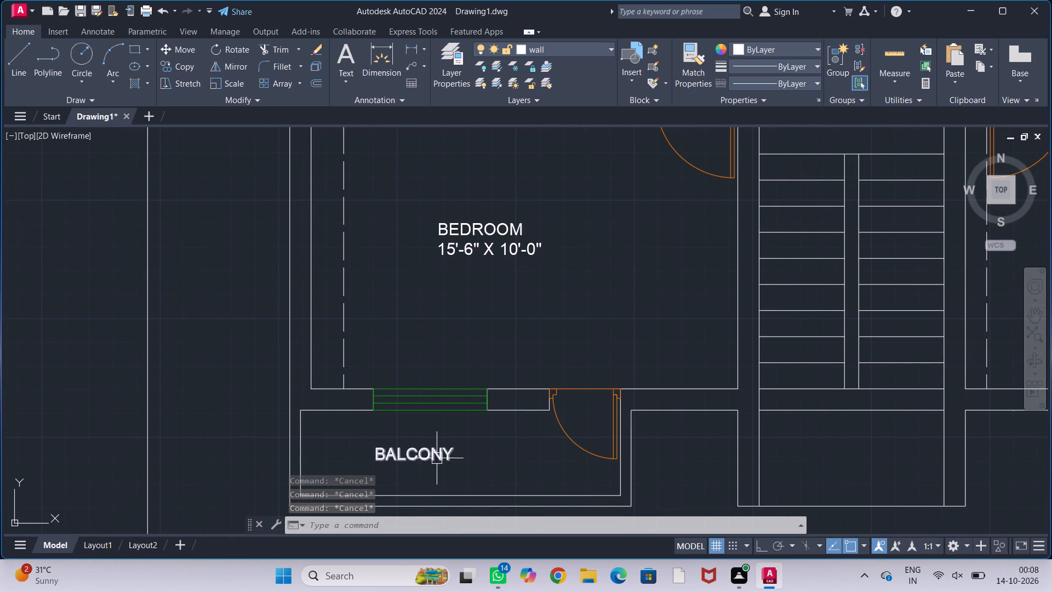
left_click(437, 458)
type("CO")
key("Return")
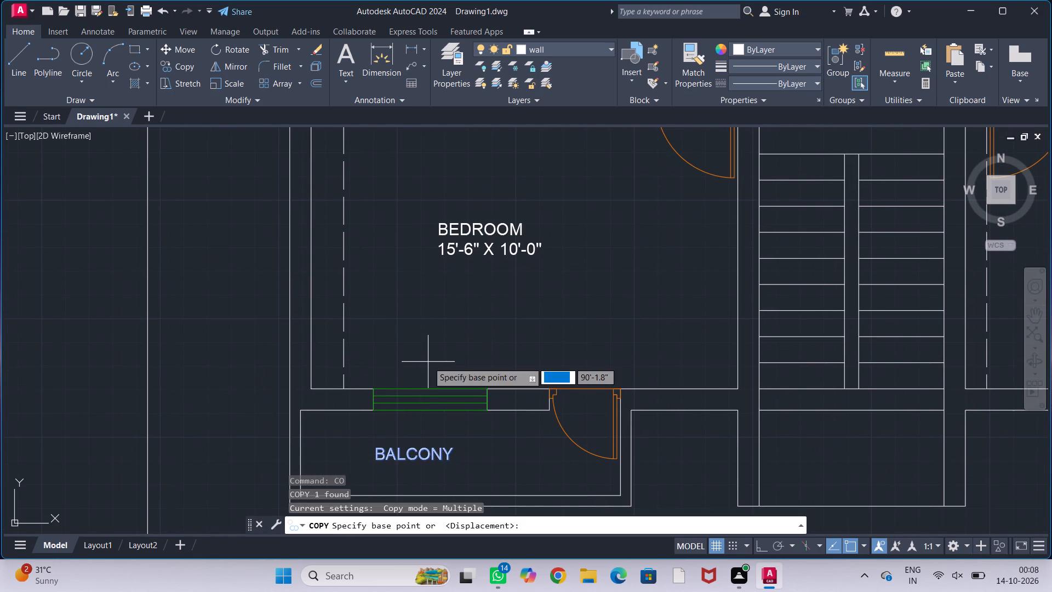
left_click_drag(371, 463, 372, 456)
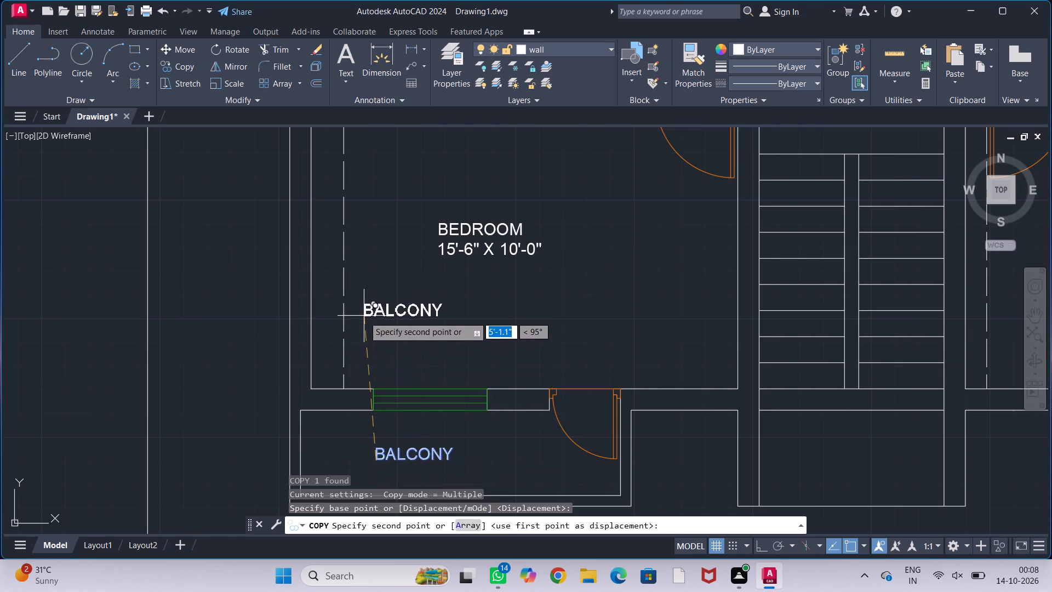
left_click(374, 318)
key("Escape")
key("Escape")
key("Escape")
Change the copied label's text in the lower western bedroom to LOFT.
left_click(412, 318)
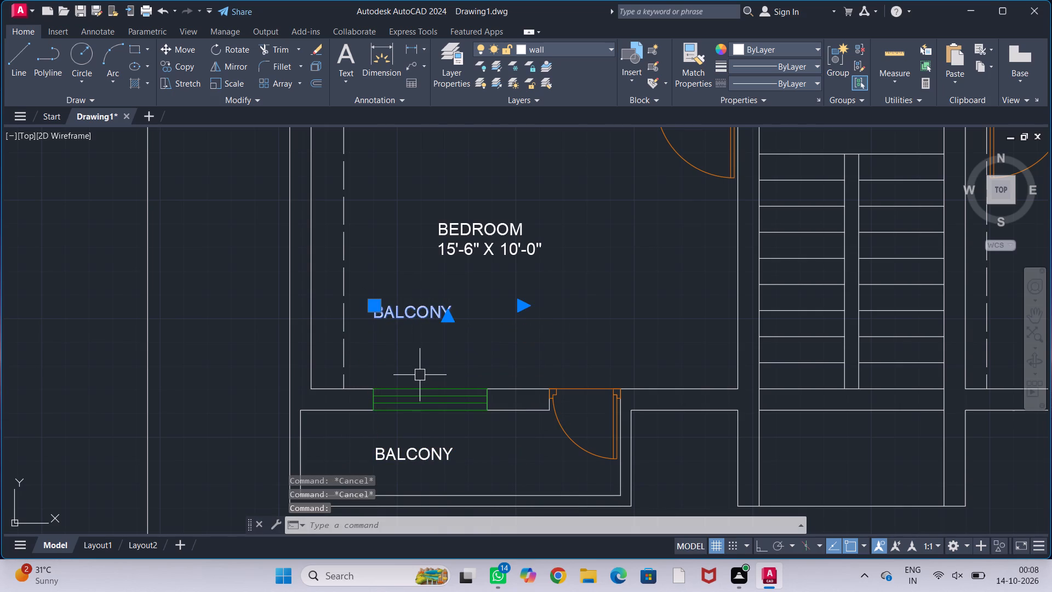
double_click(420, 320)
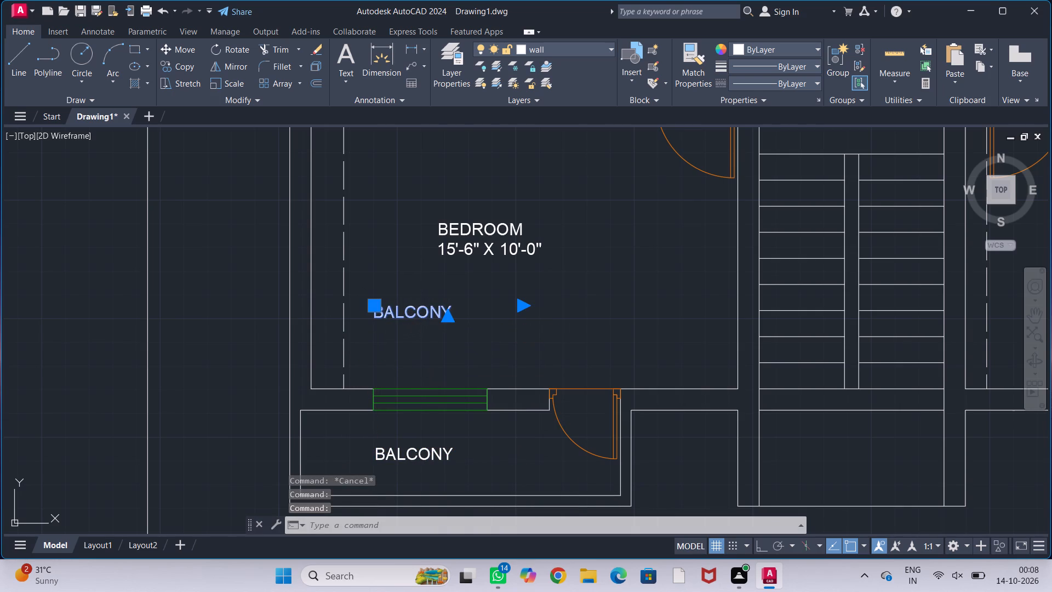
left_click(453, 314)
key("BackSpace")
key("BackSpace")
key("BackSpace")
key("BackSpace")
key("BackSpace")
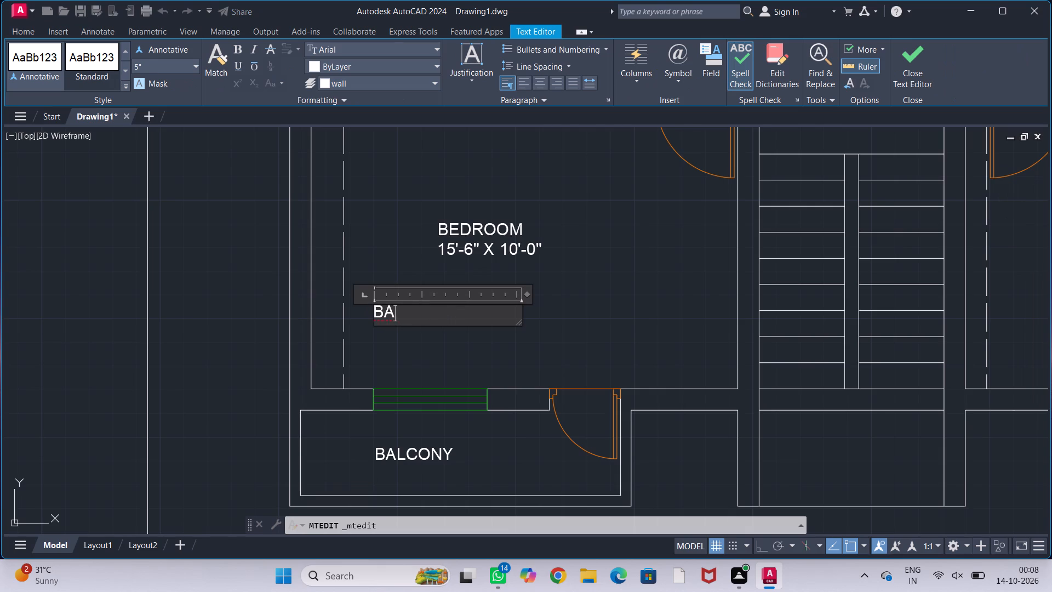
key("BackSpace")
key("BackSpace")
type("LOFT")
left_click(461, 342)
Rotate the LOFT label 90° counterclockwise about its lower-left corner to read vertically.
left_click(387, 312)
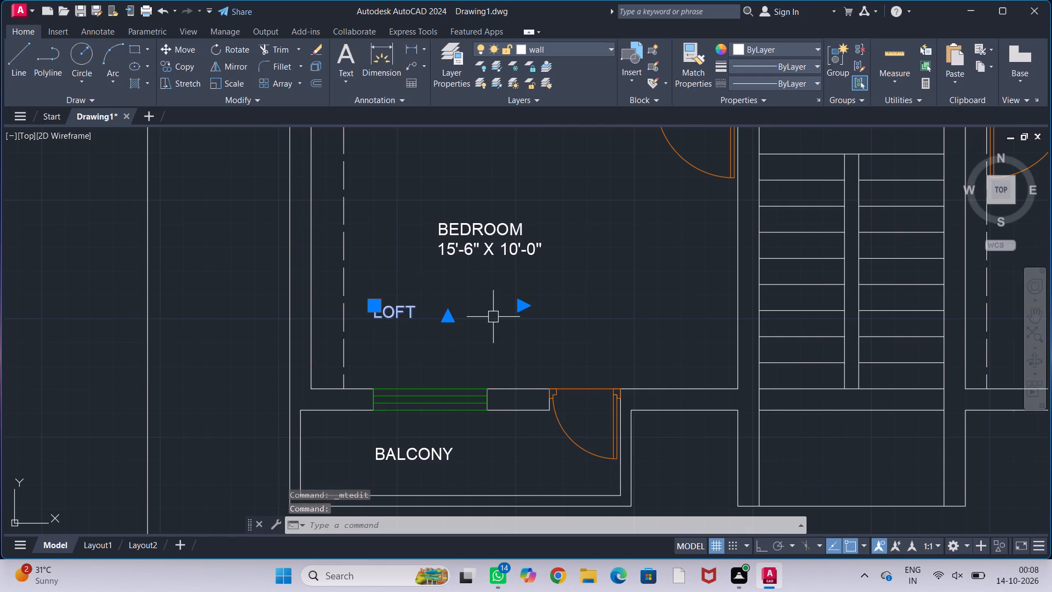
type("RO")
key("Return")
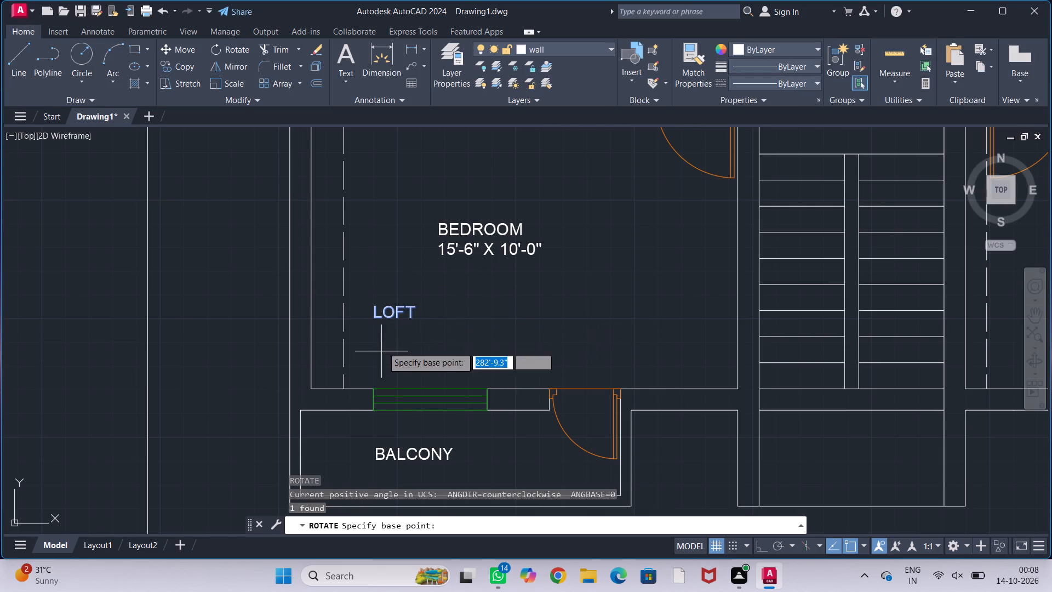
left_click(374, 320)
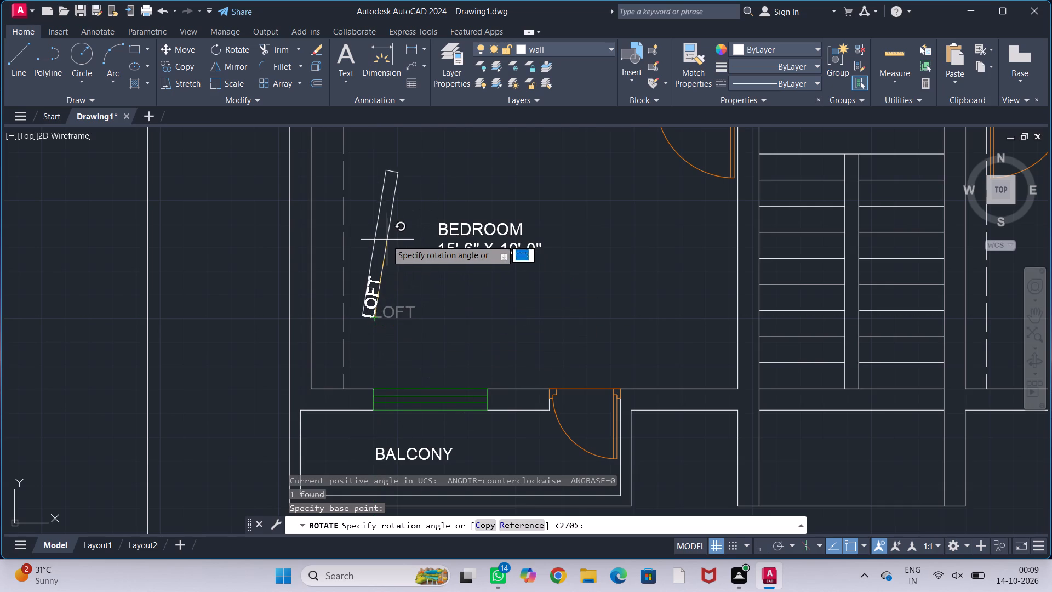
key("F8")
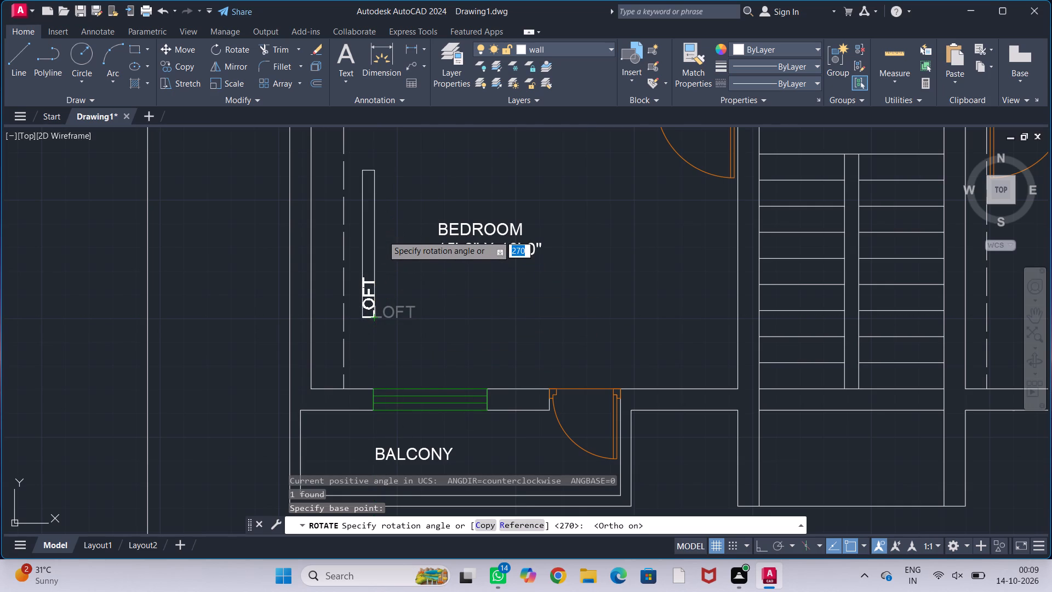
left_click(379, 218)
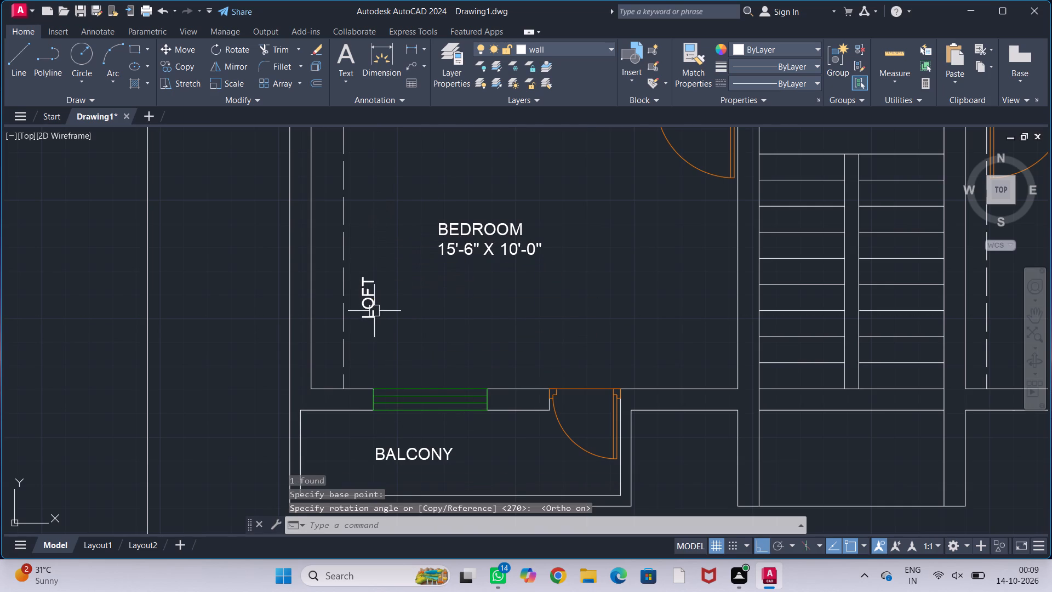
Move the vertical LOFT label into the strip between the lower western bedroom's west wall and the dashed line.
left_click(374, 311)
key("m")
key("Return")
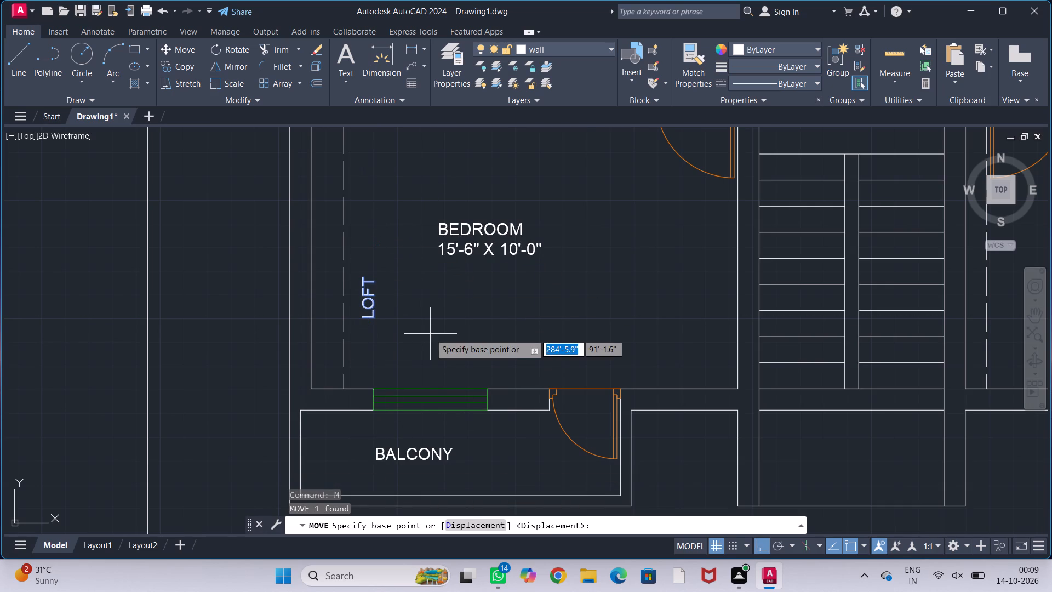
left_click(375, 321)
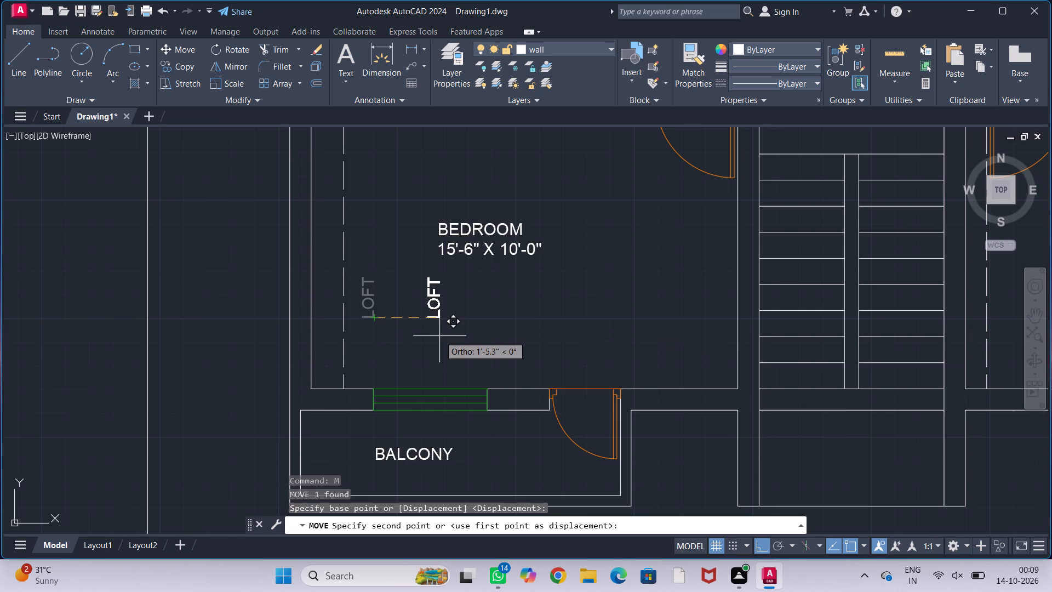
key("F8")
middle_click_drag(389, 292, 391, 365)
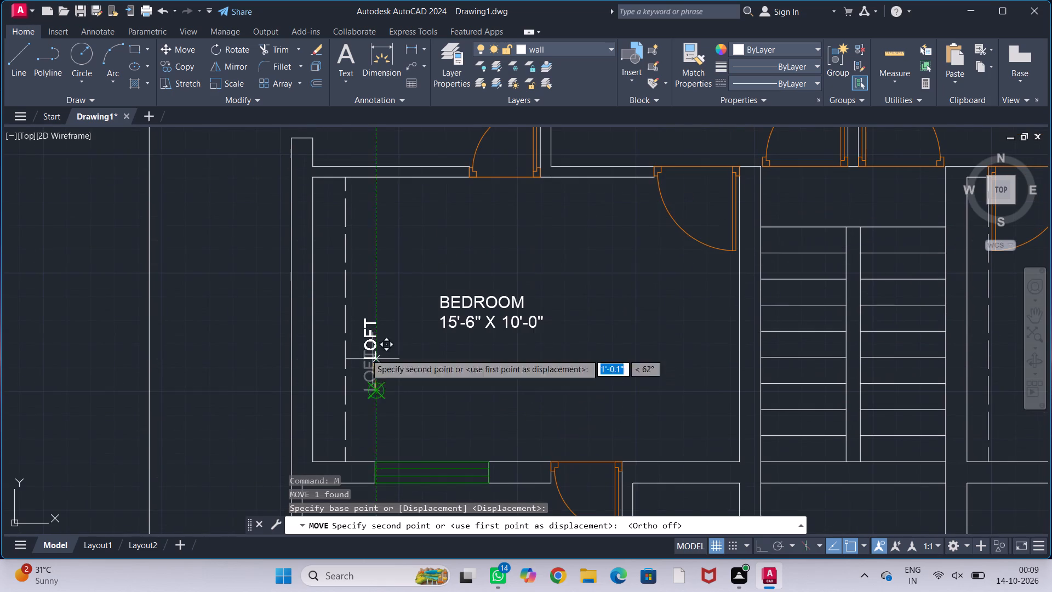
left_click(333, 332)
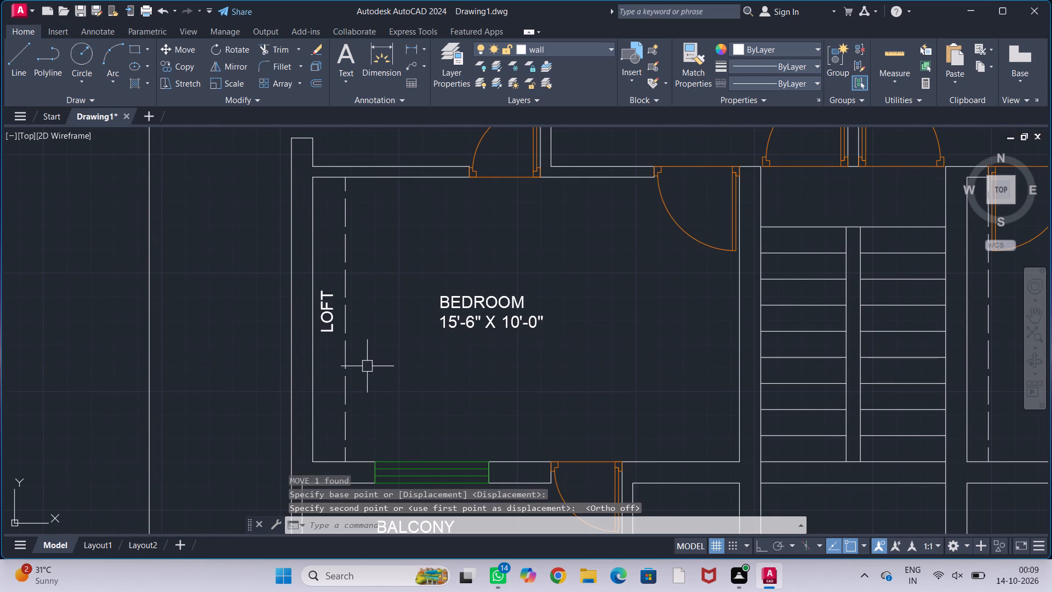
key("Escape")
key("Escape")
key("Escape")
key("Escape")
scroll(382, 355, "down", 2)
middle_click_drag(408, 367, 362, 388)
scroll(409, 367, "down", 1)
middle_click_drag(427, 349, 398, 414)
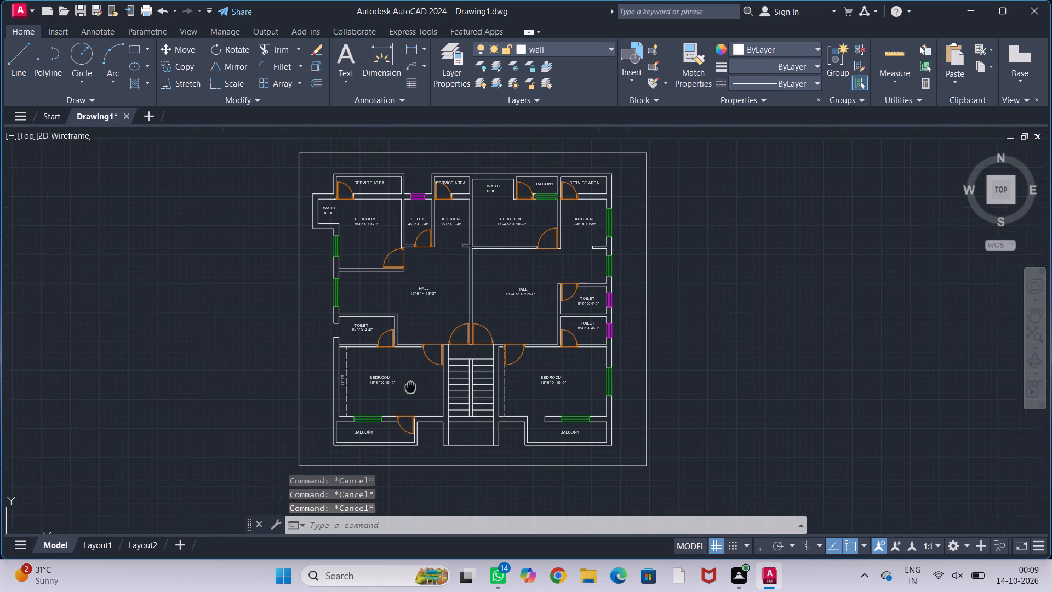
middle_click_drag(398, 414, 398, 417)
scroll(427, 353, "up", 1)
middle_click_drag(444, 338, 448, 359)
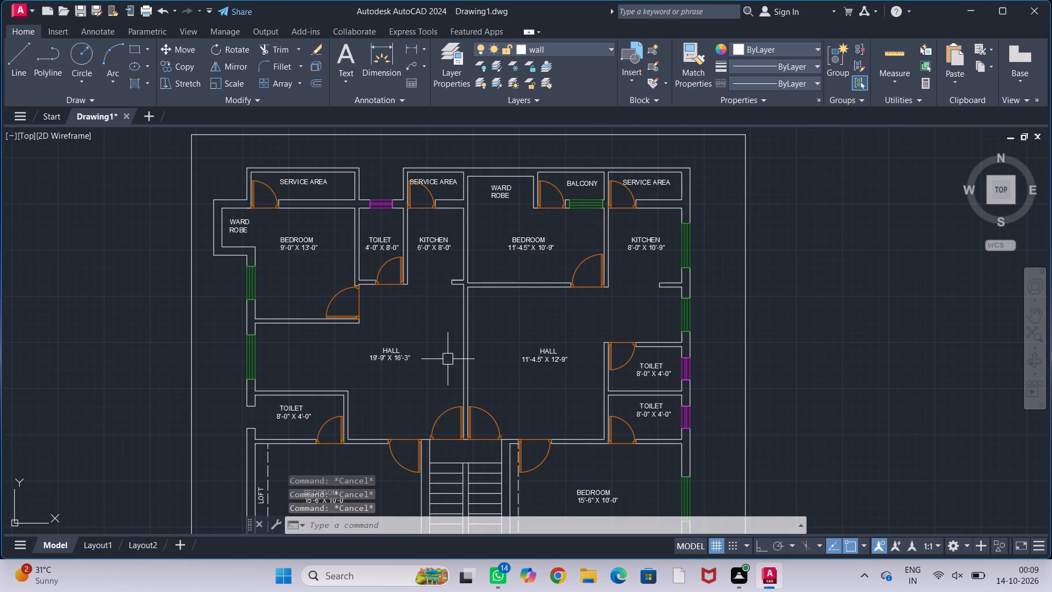
Save the drawing in the Documents folder under the file name Ashwith house plan.
key("ctrl+s")
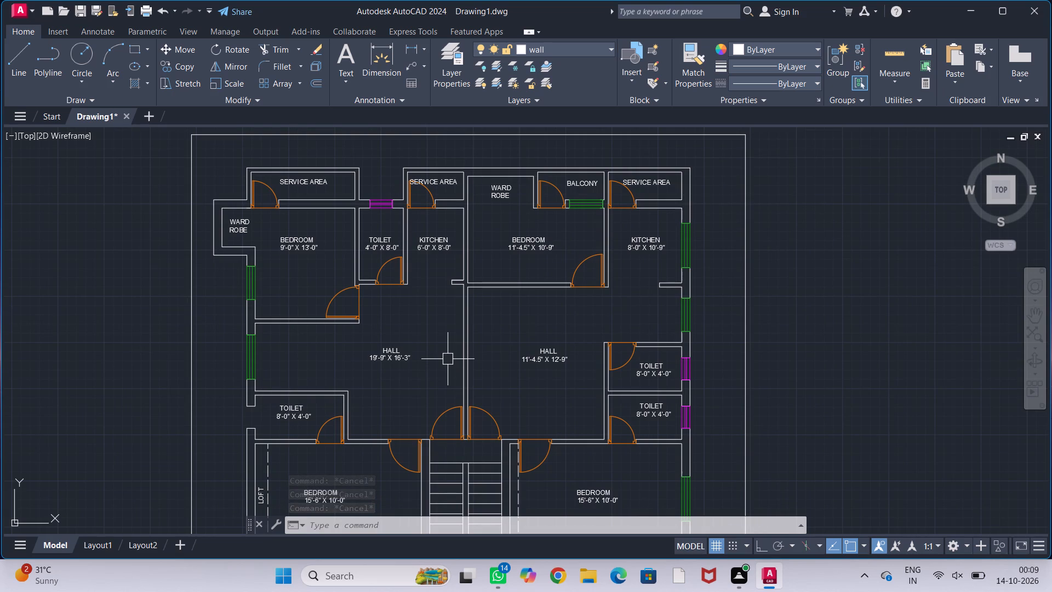
left_click(488, 411)
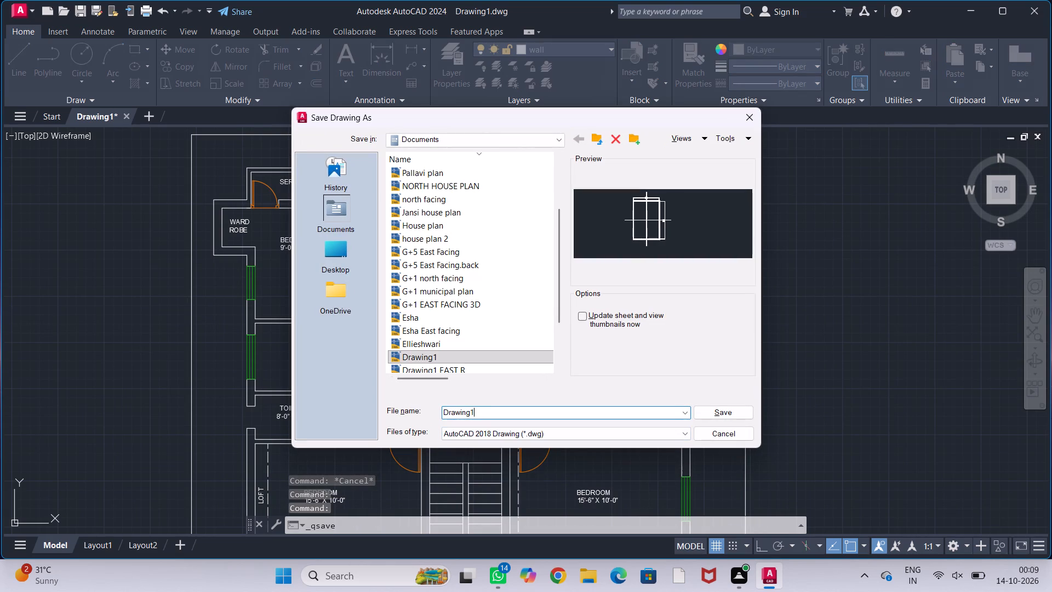
key("BackSpace")
key("BackSpace")
key("BackSpace")
key("BackSpace")
key("BackSpace")
key("BackSpace")
key("BackSpace")
key("BackSpace")
key("BackSpace")
key("BackSpace")
key("BackSpace")
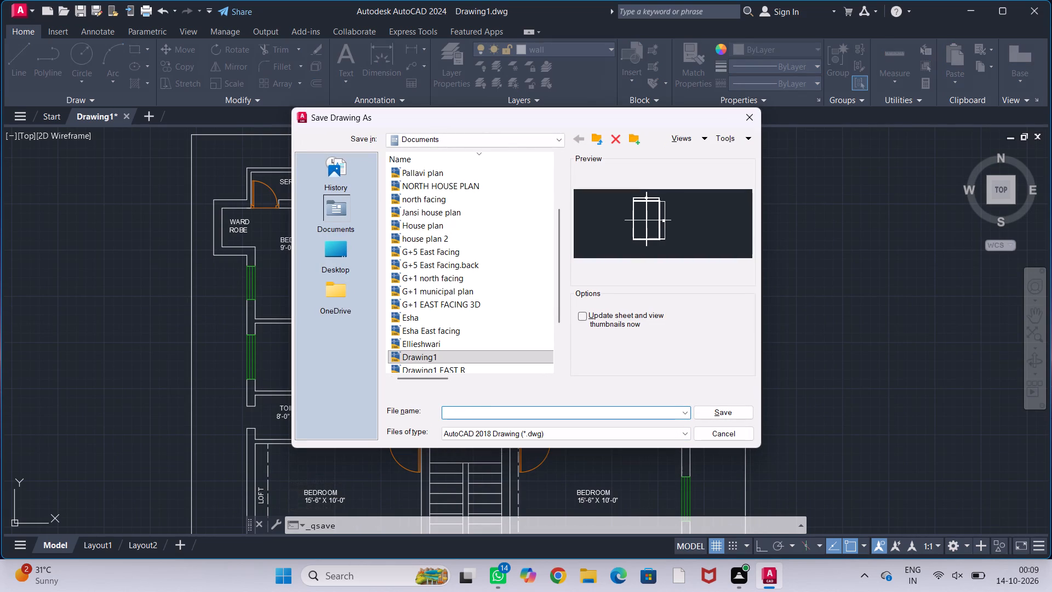
key("a")
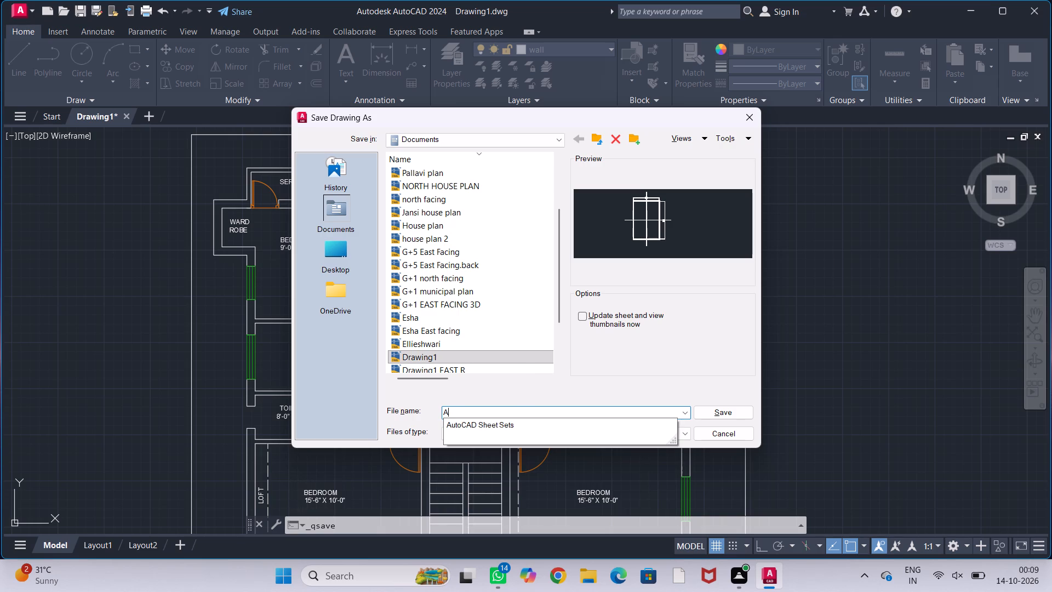
key("BackSpace")
type("as")
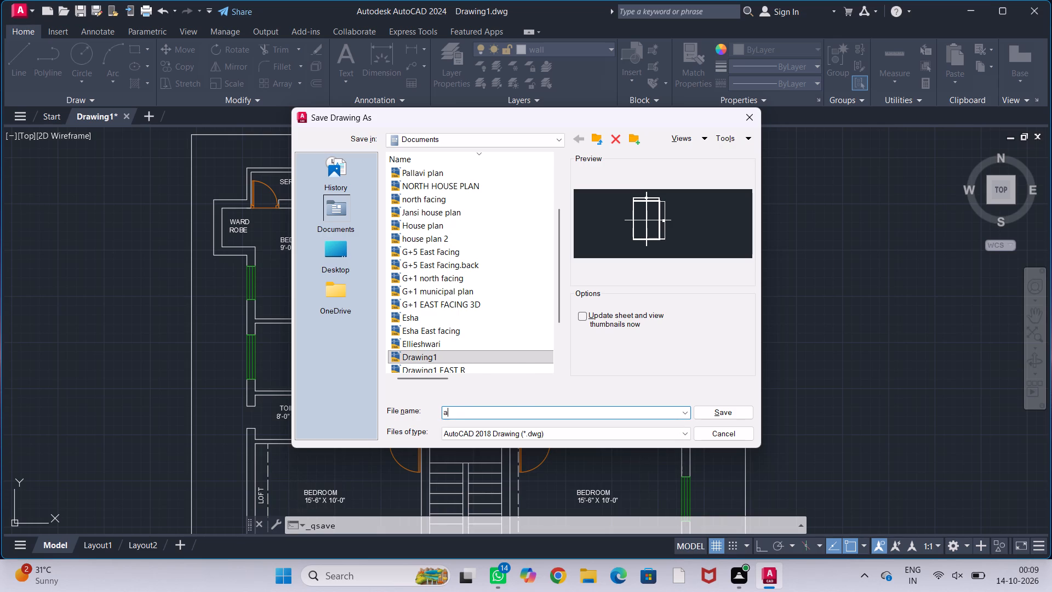
key("BackSpace")
key("BackSpace")
type("Ash")
type("with")
key("space")
type("hose plan")
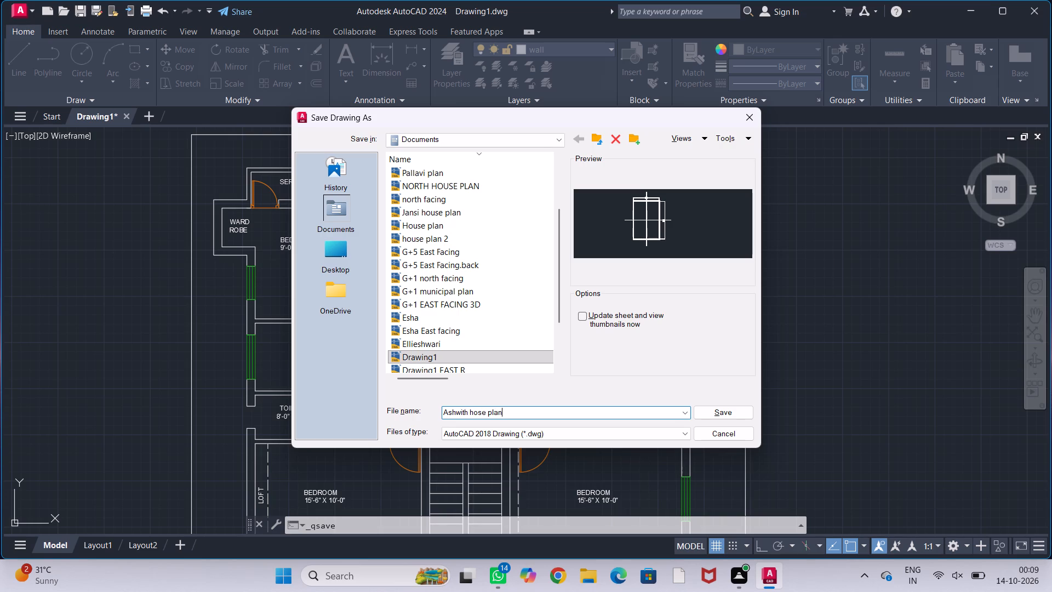
left_click(476, 413)
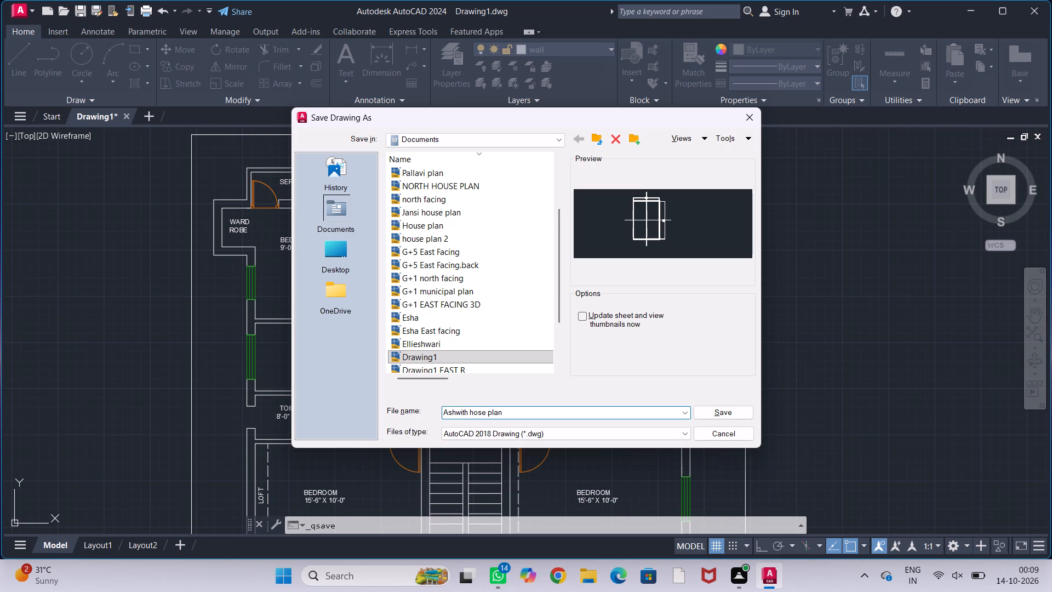
left_click(487, 414)
key("BackSpace")
key("BackSpace")
key("BackSpace")
type("use")
key("space")
left_click(728, 408)
Look over the whole floor plan, checking the room labels, the doors and windows, and the dashed loft lines.
scroll(627, 364, "down", 3)
middle_click_drag(638, 373, 527, 355)
scroll(527, 354, "up", 2)
middle_click_drag(445, 374, 596, 365)
scroll(590, 363, "up", 1)
middle_click_drag(604, 378, 613, 397)
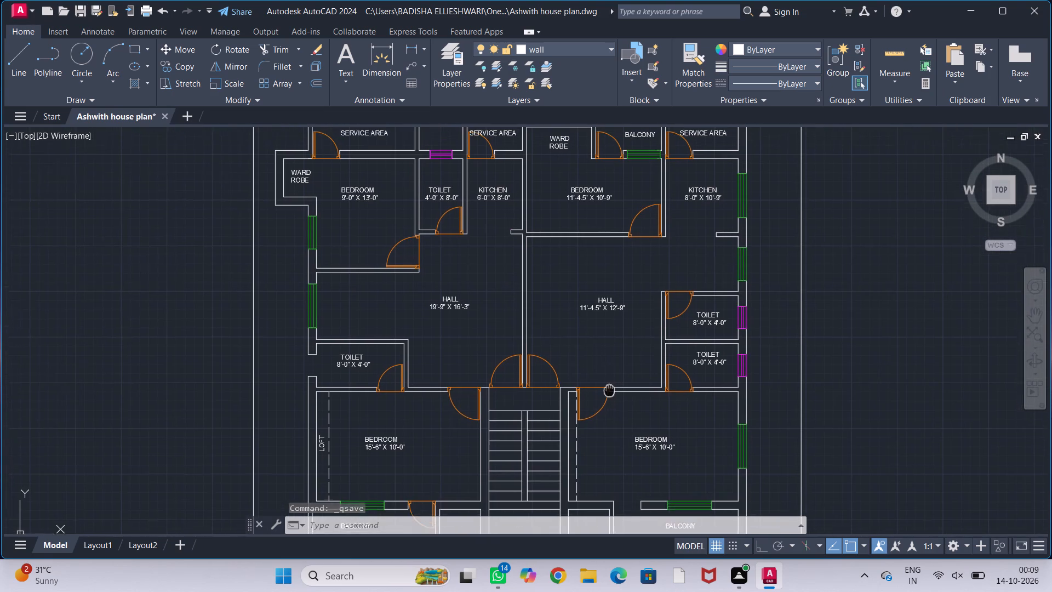
middle_click_drag(613, 397, 622, 425)
scroll(622, 385, "down", 1)
middle_click_drag(624, 389, 581, 336)
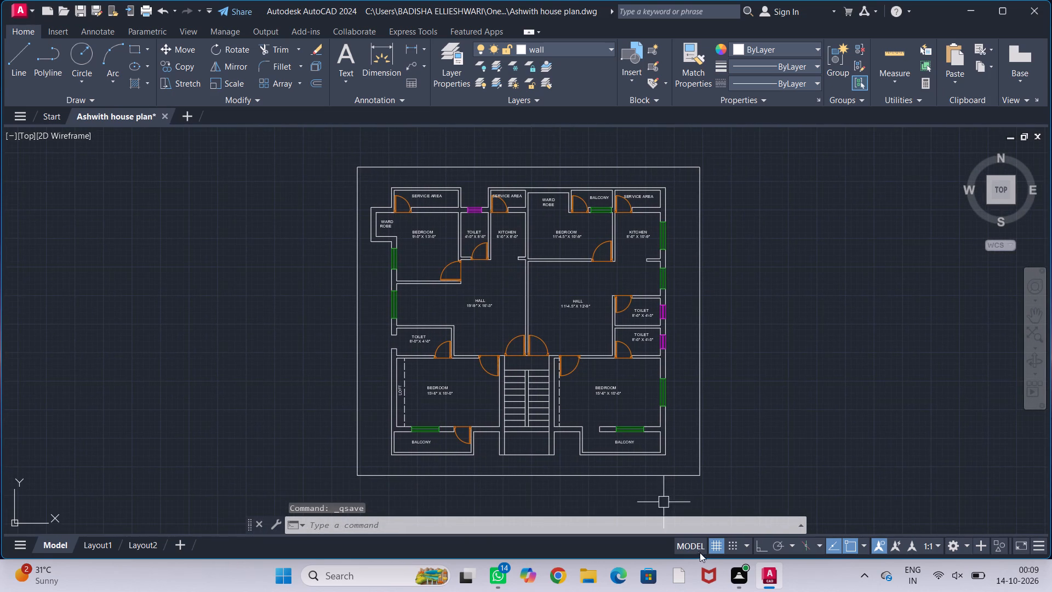
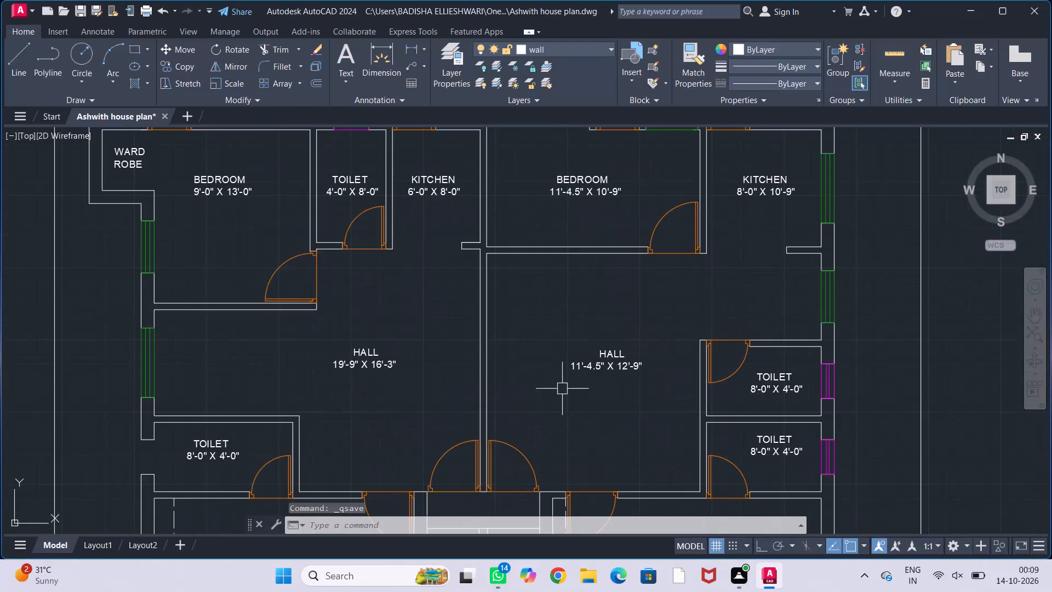
Create a new layer named staircase and assign it colour 31.
middle_click_drag(605, 391, 662, 449)
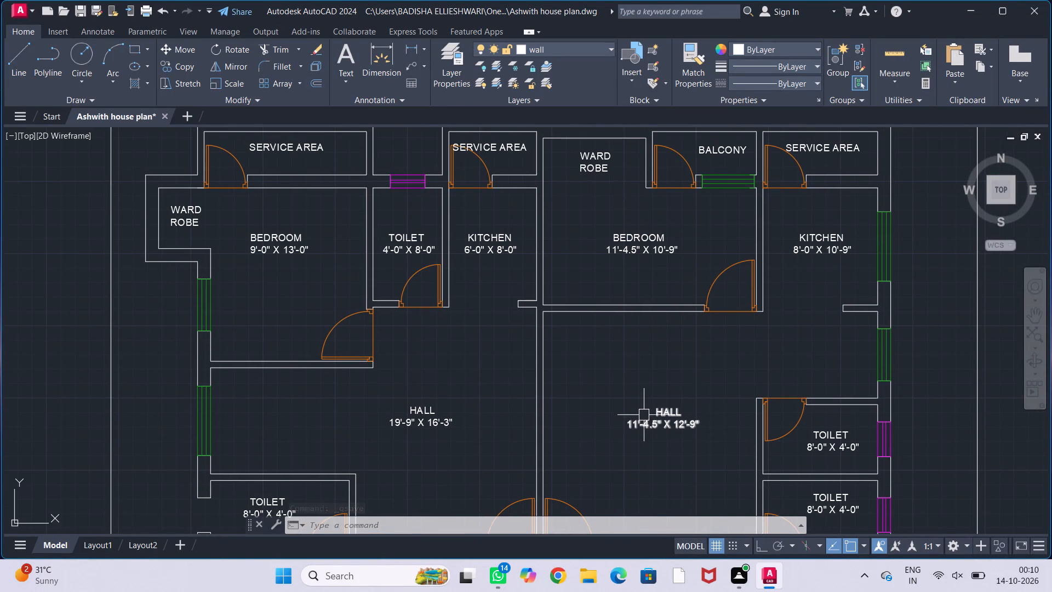
scroll(641, 407, "down", 1)
middle_click_drag(653, 419, 613, 333)
middle_click_drag(616, 388, 636, 282)
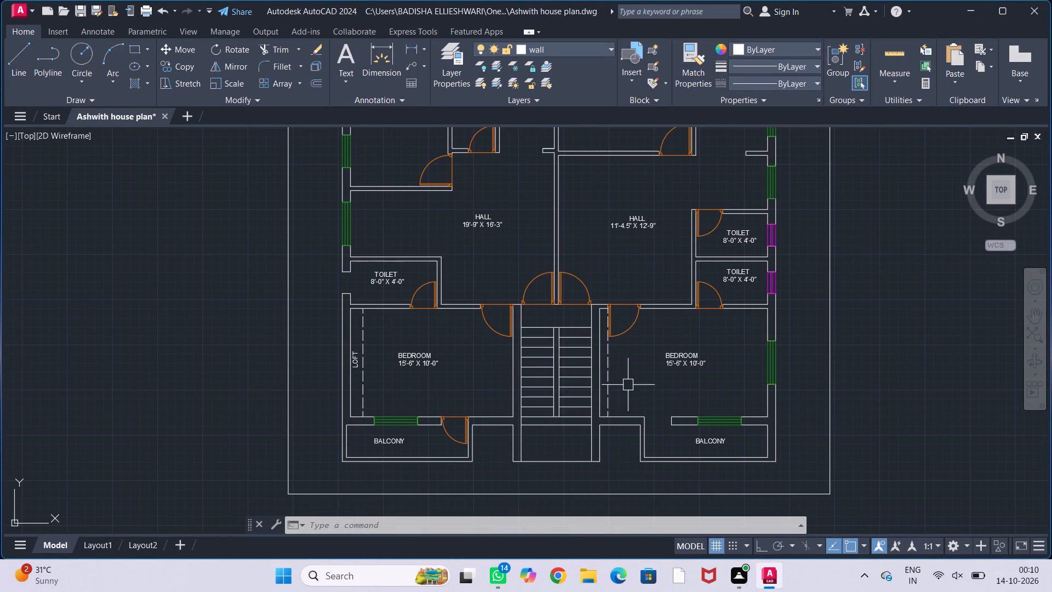
middle_click_drag(579, 394, 562, 376)
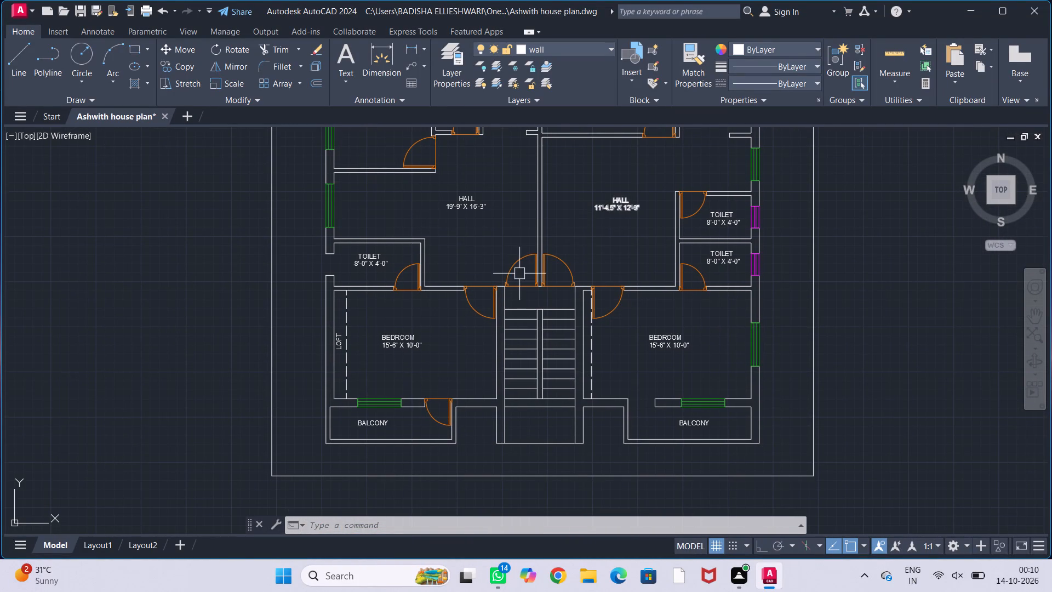
left_click(586, 50)
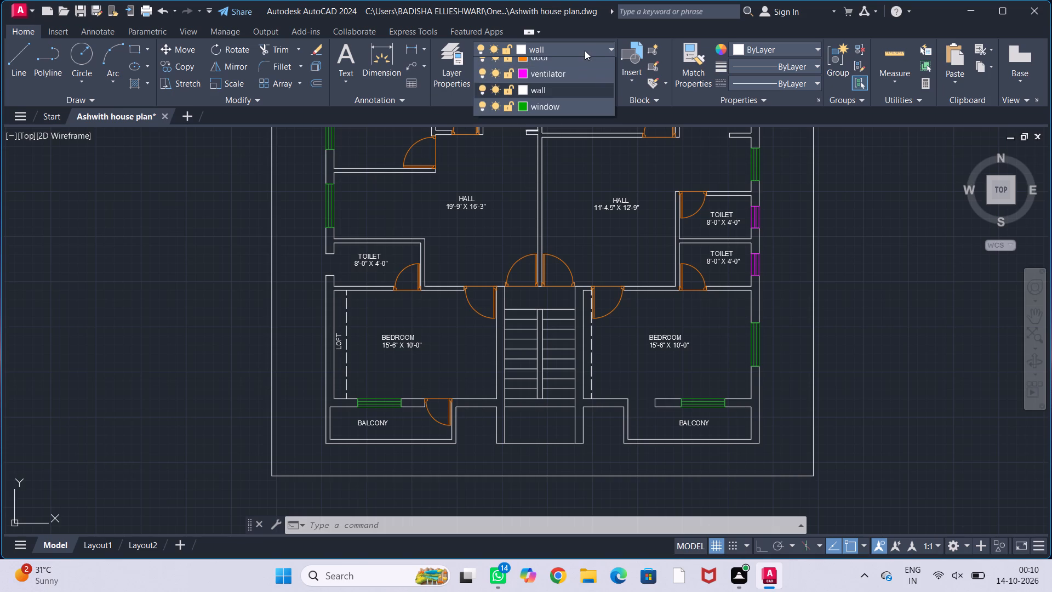
left_click(585, 50)
left_click(449, 61)
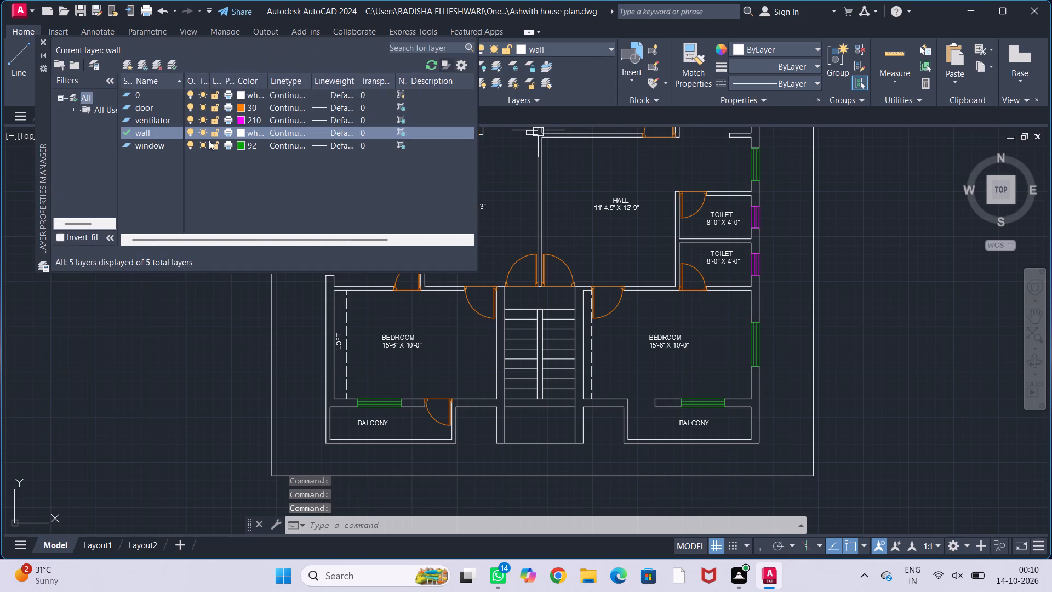
left_click(143, 56)
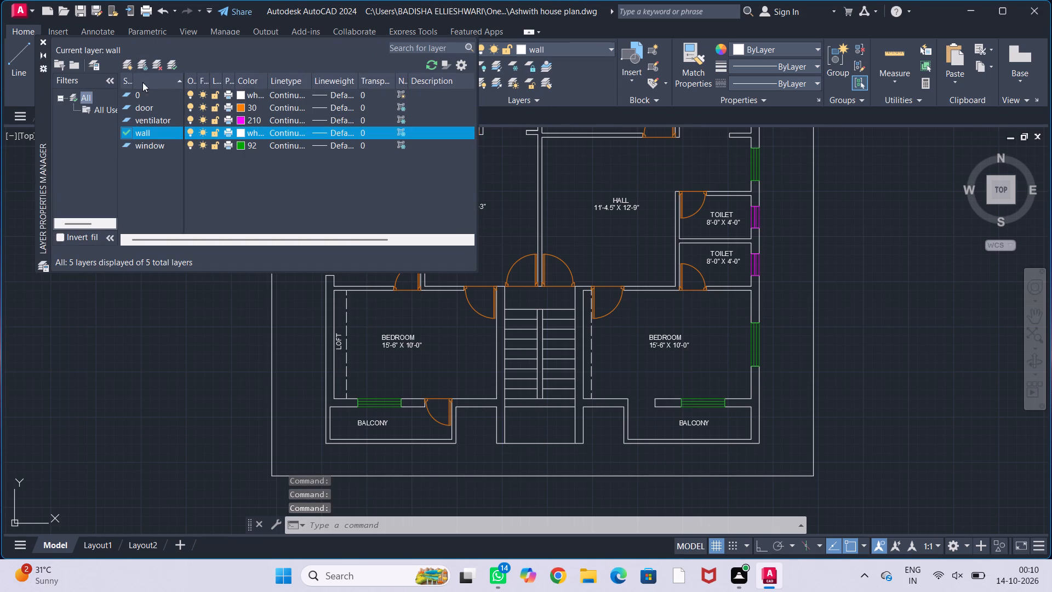
left_click(142, 58)
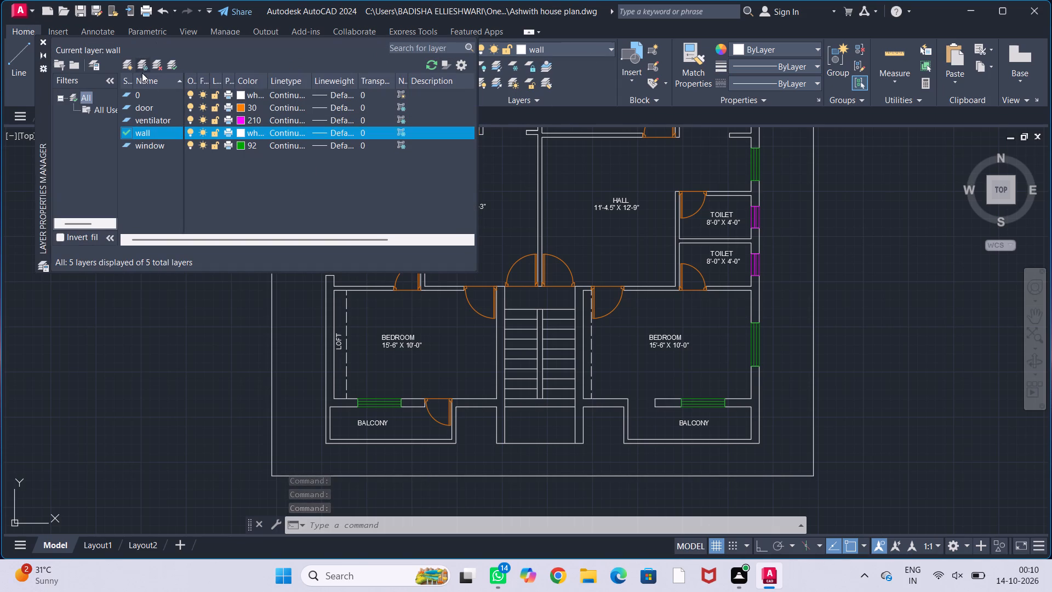
left_click(142, 64)
key("BackSpace")
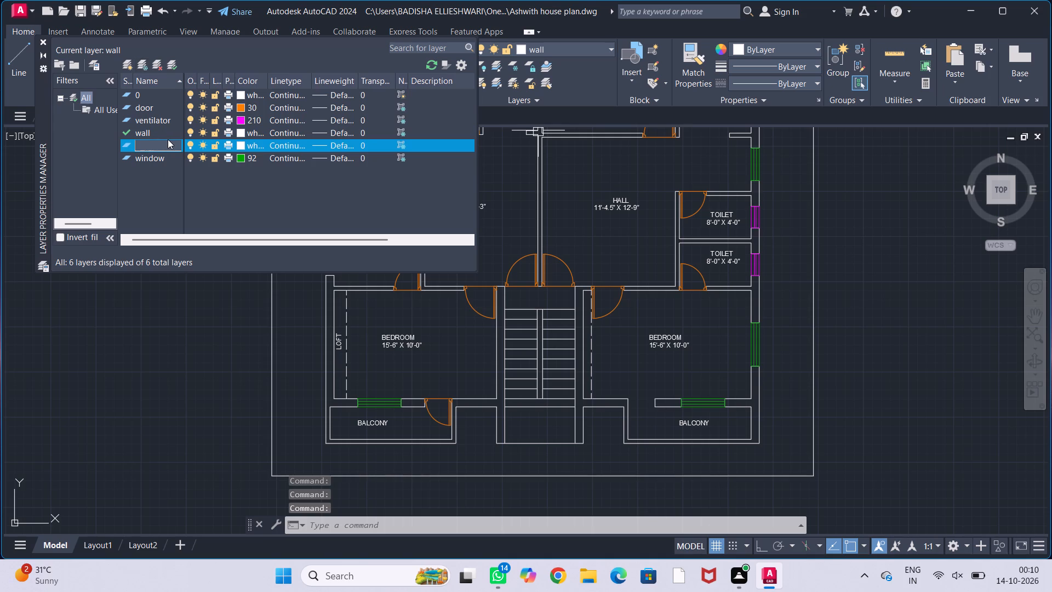
key("s")
type("taircase")
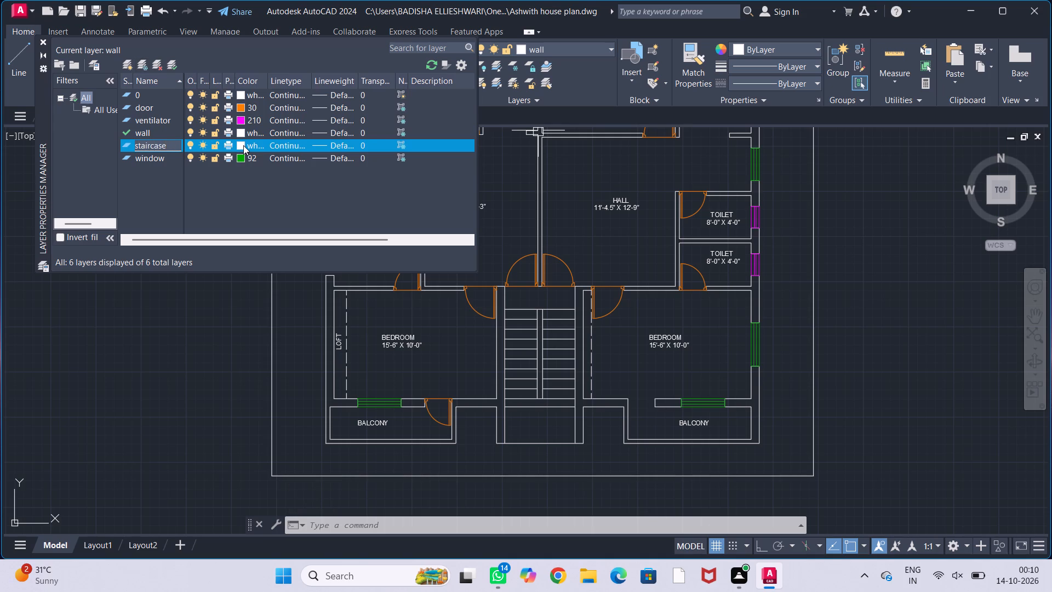
left_click(243, 145)
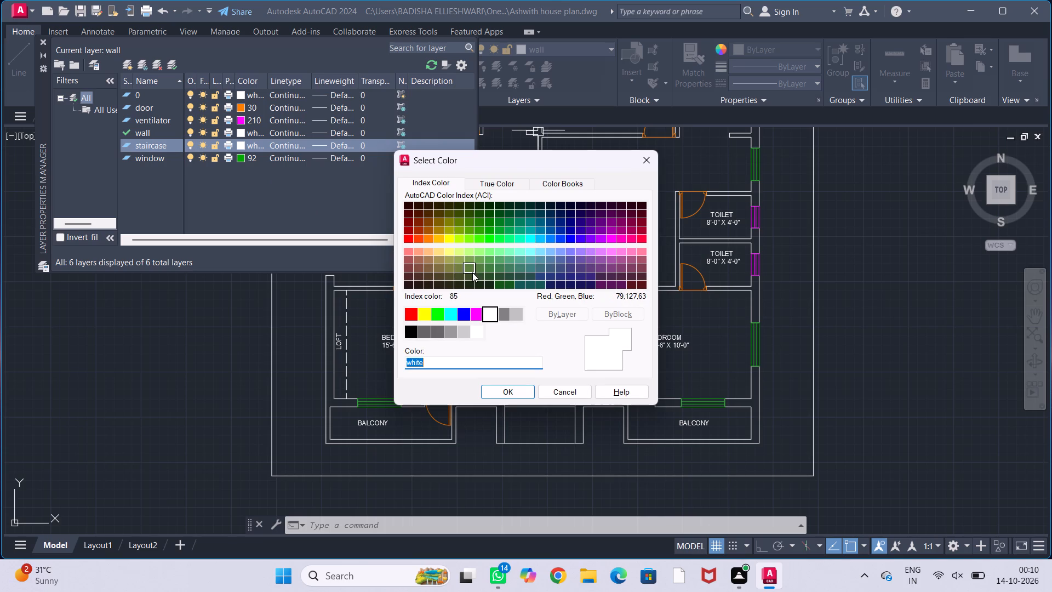
left_click(428, 260)
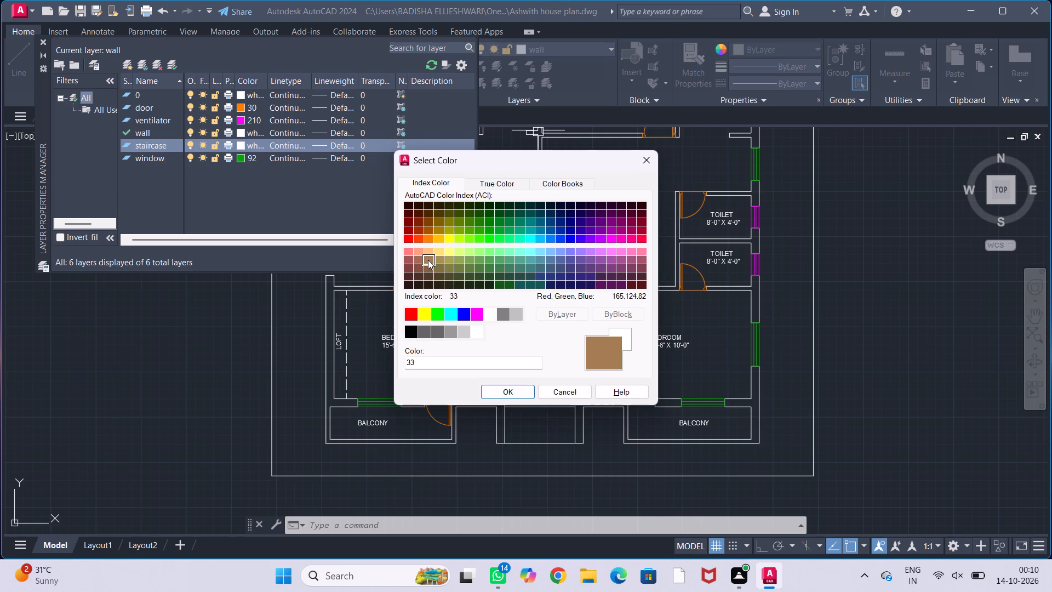
left_click(428, 251)
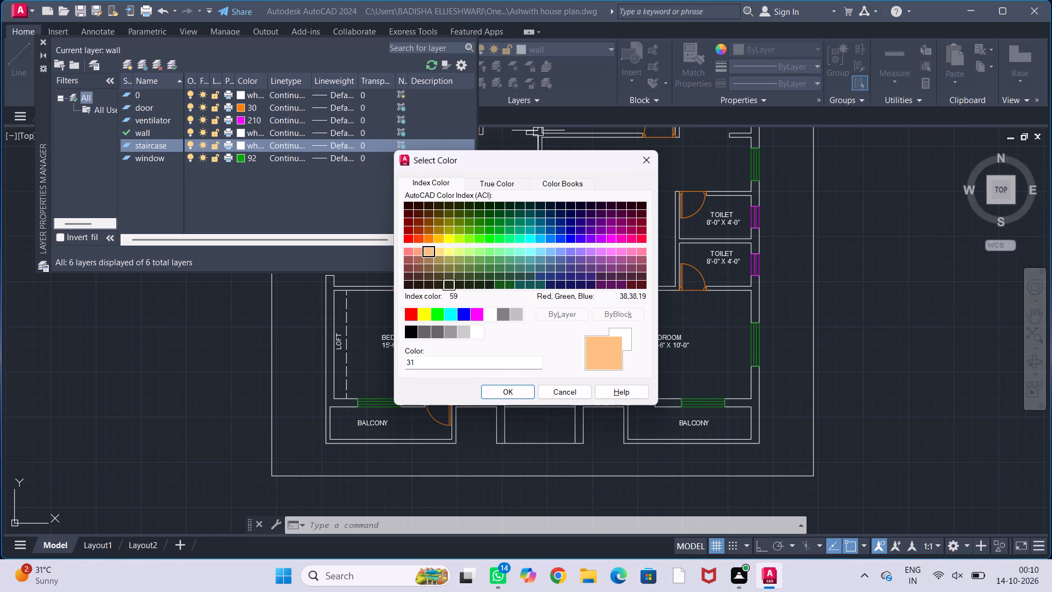
left_click(513, 392)
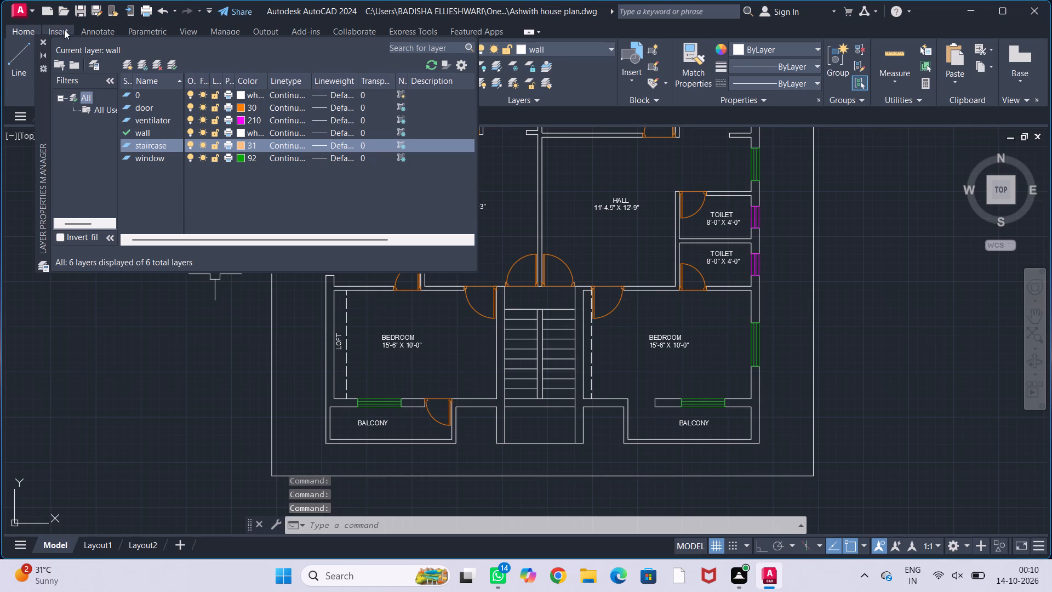
left_click(43, 41)
Trim the segment of the lowest tread line lying in the gap between the two stair flights.
scroll(541, 412, "up", 2)
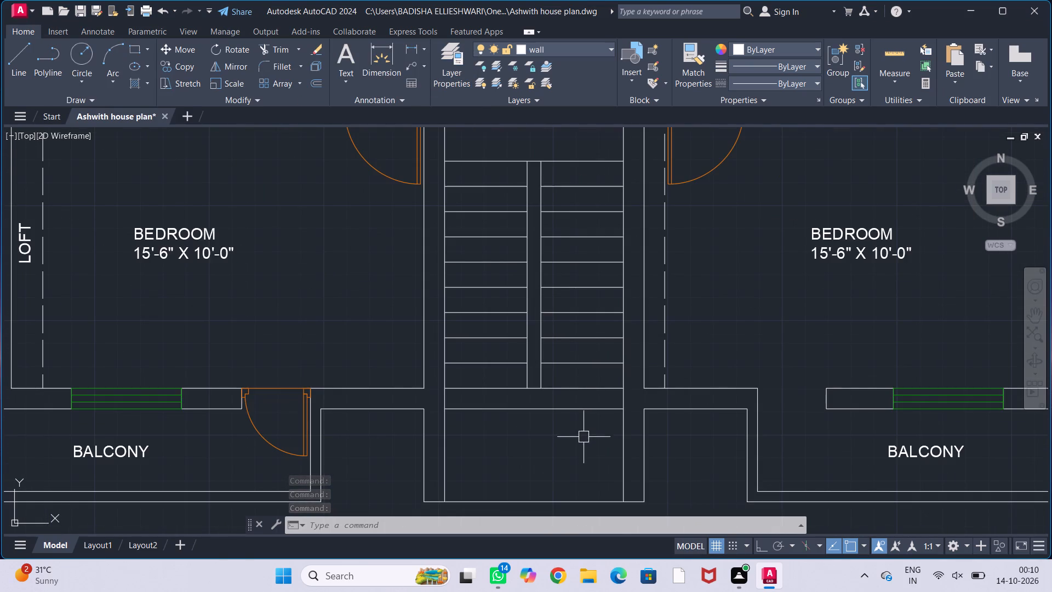
type("tr")
key("Return")
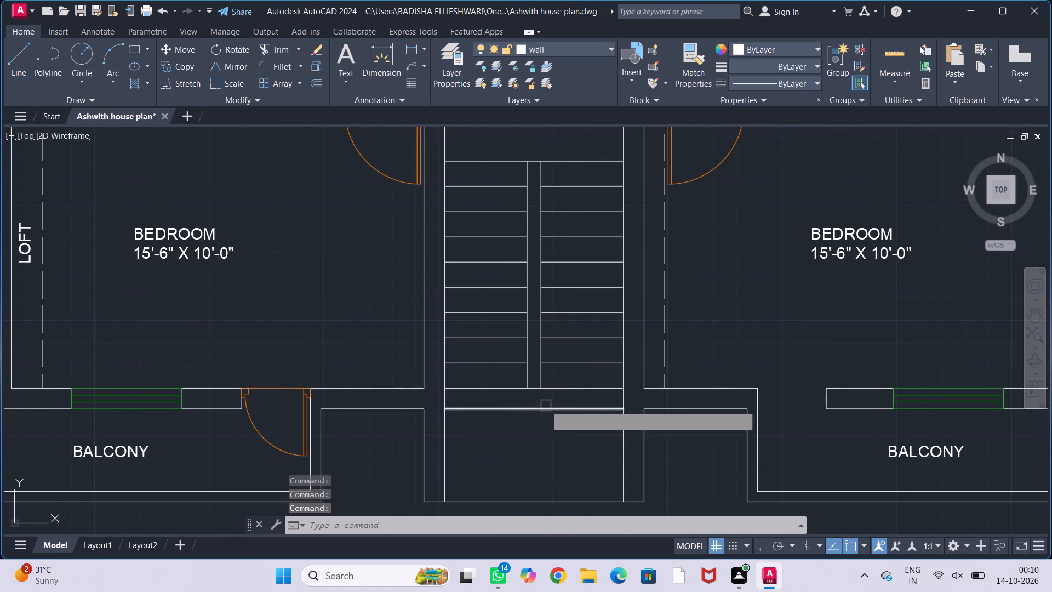
scroll(525, 389, "up", 1)
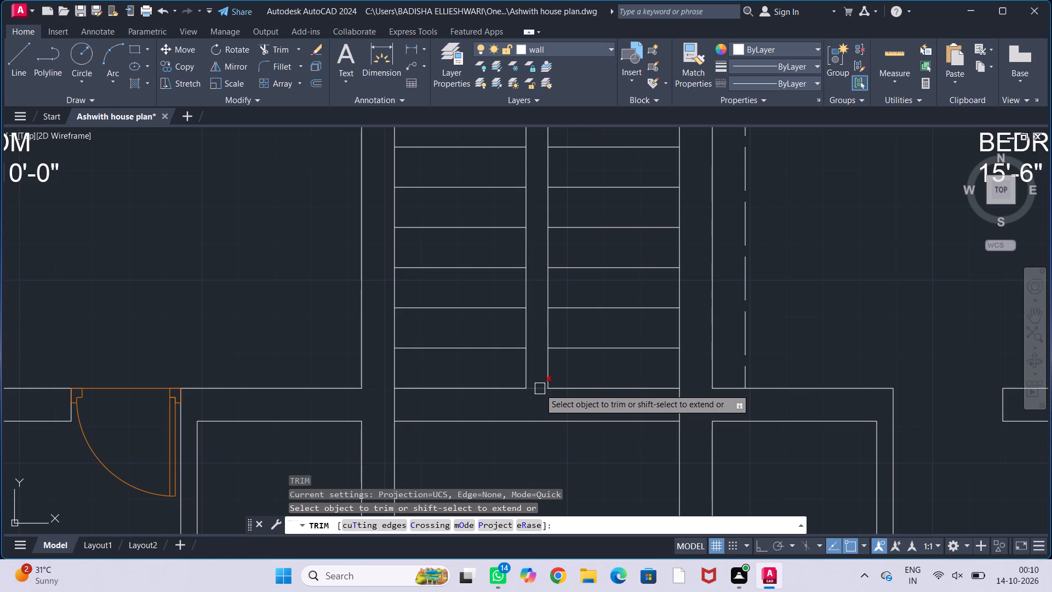
left_click(540, 389)
key("Escape")
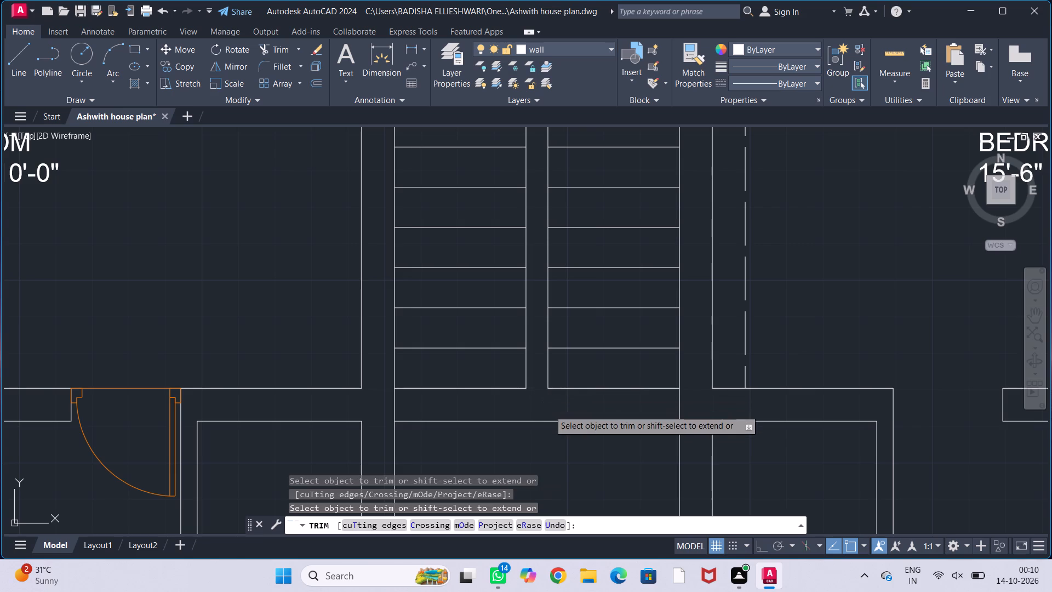
key("Escape")
key("Escape")
Stretch the lower ends of the two central stair divider lines down to the full-width line below the lowest treads.
left_click(525, 379)
left_click(527, 389)
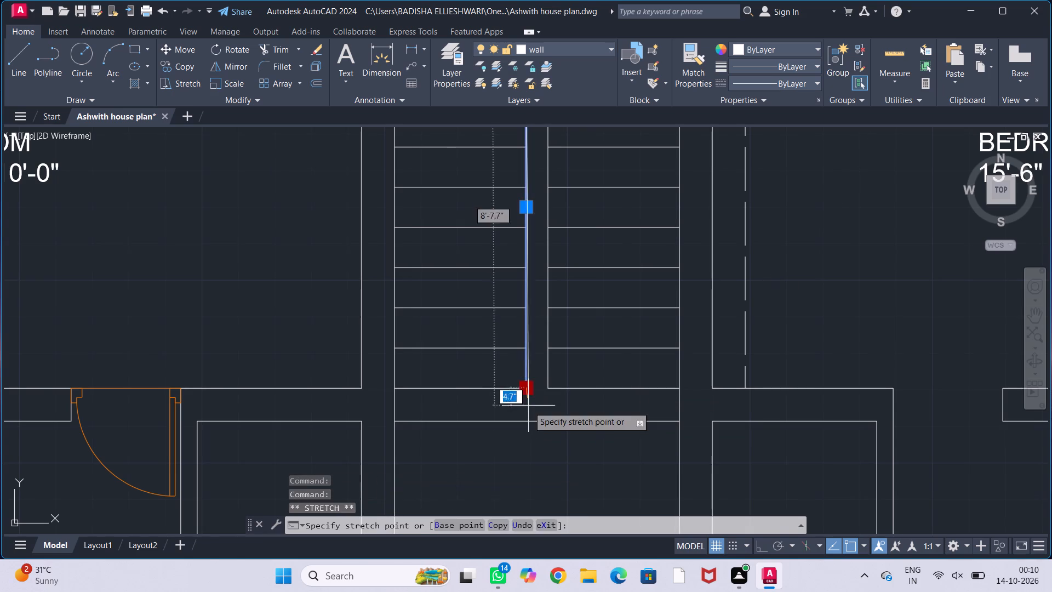
left_click(527, 418)
key("Escape")
key("Escape")
key("Escape")
left_click(546, 379)
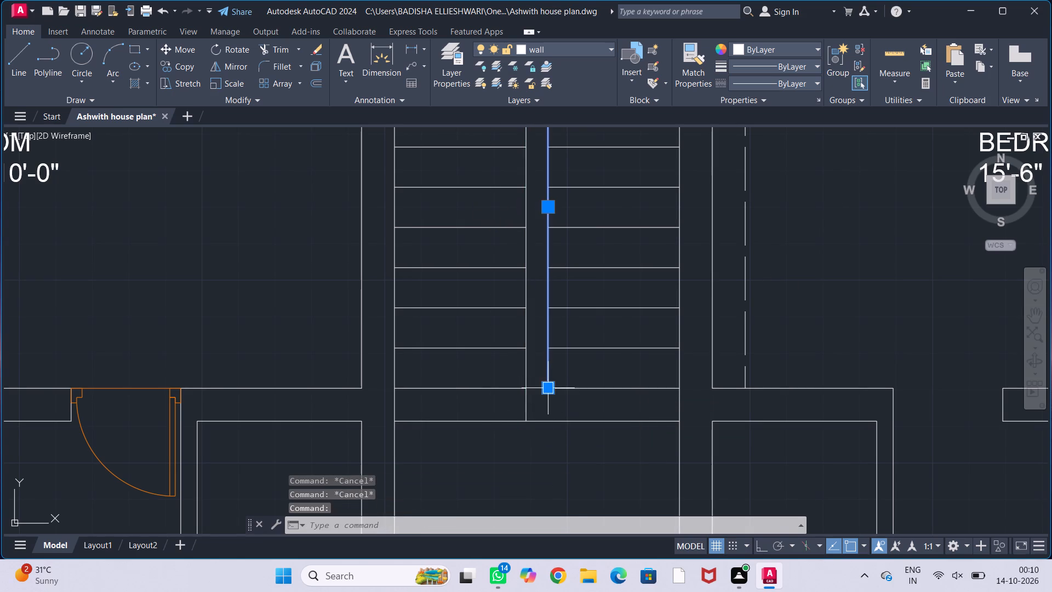
left_click(551, 389)
left_click(554, 421)
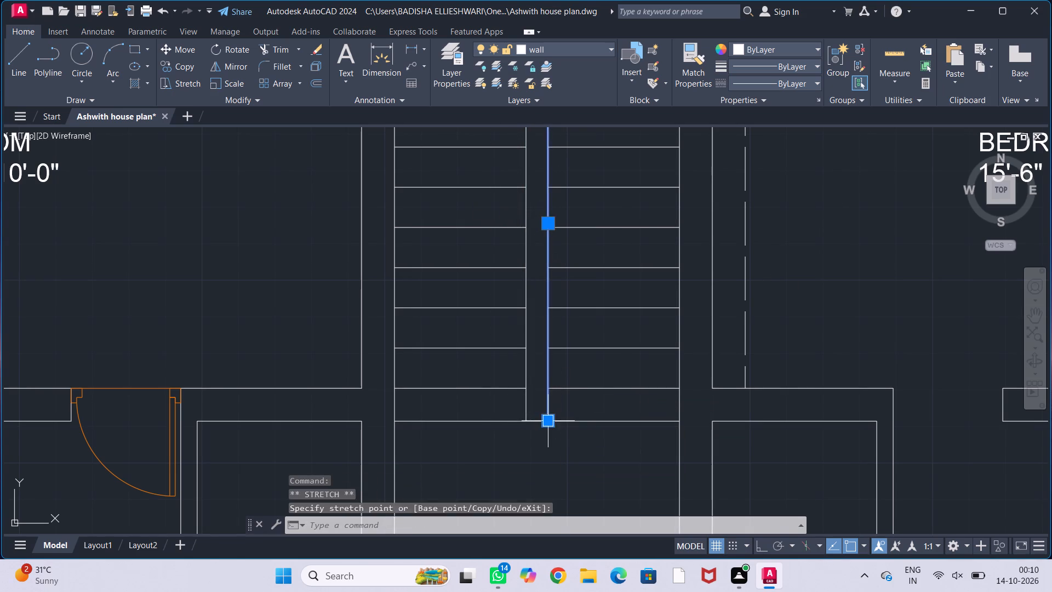
key("Escape")
key("Escape")
key("Escape")
scroll(567, 426, "down", 1)
middle_click_drag(572, 449, 551, 442)
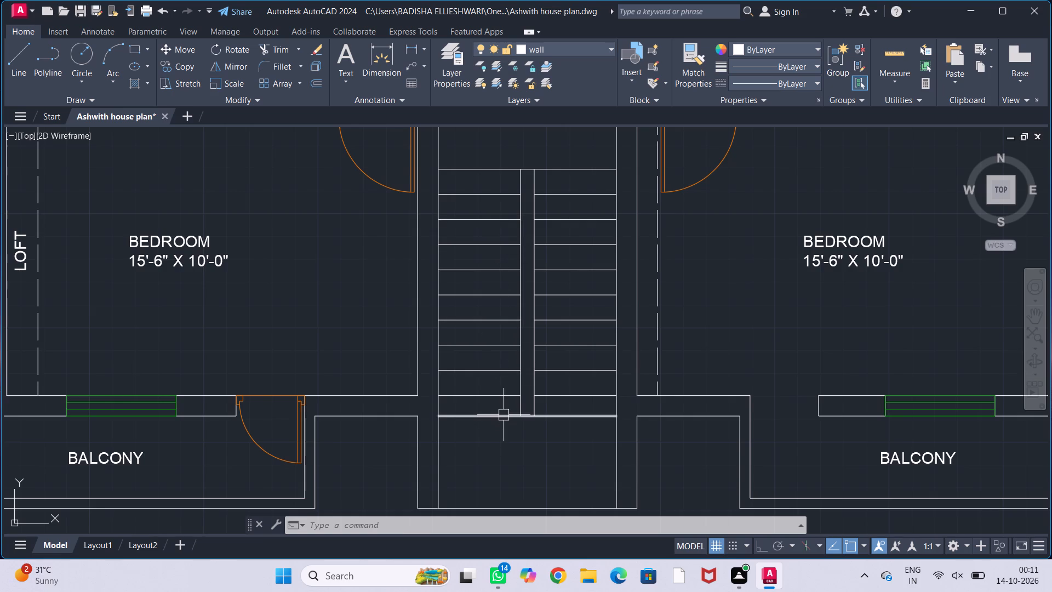
key("Escape")
key("Escape")
key("Escape")
Erase the full-width line at the head of the stairs and the uppermost remaining tread line of the eastern flight.
middle_click_drag(524, 364, 519, 438)
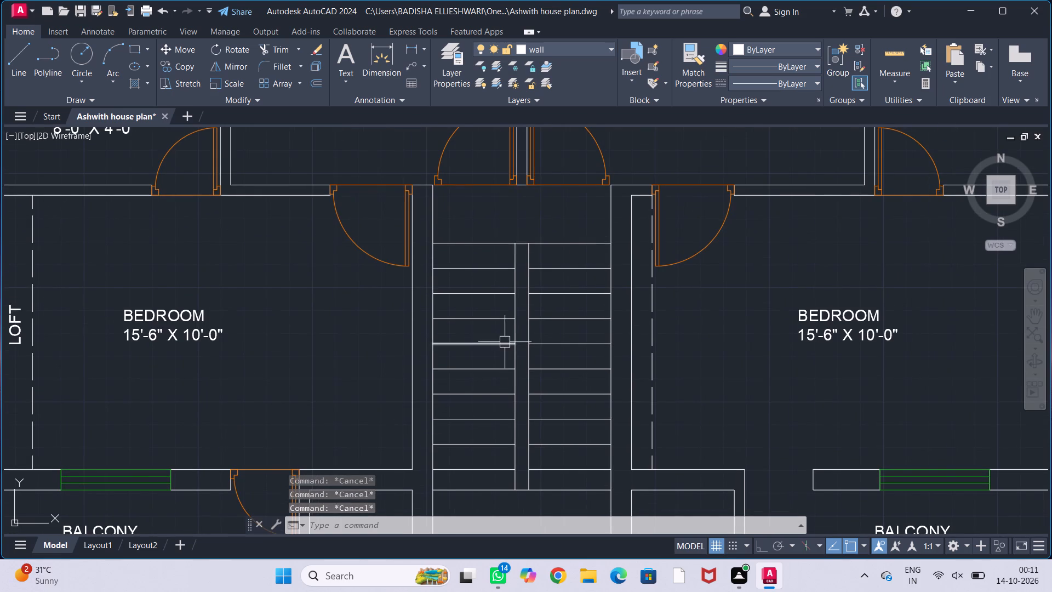
scroll(505, 342, "down", 1)
middle_click_drag(509, 339, 499, 400)
scroll(484, 348, "up", 2)
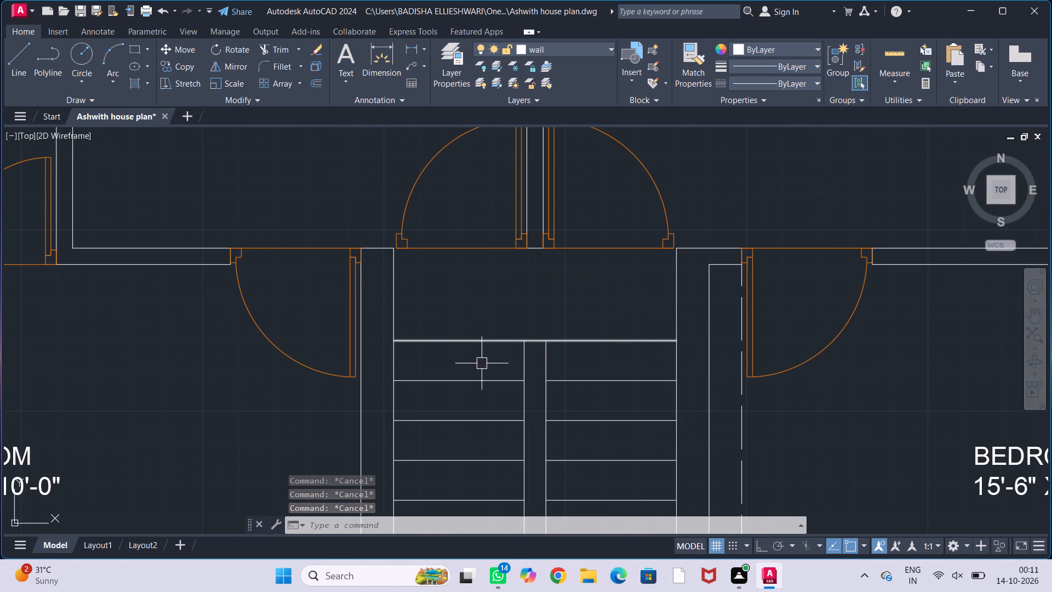
left_click(488, 341)
key("Delete")
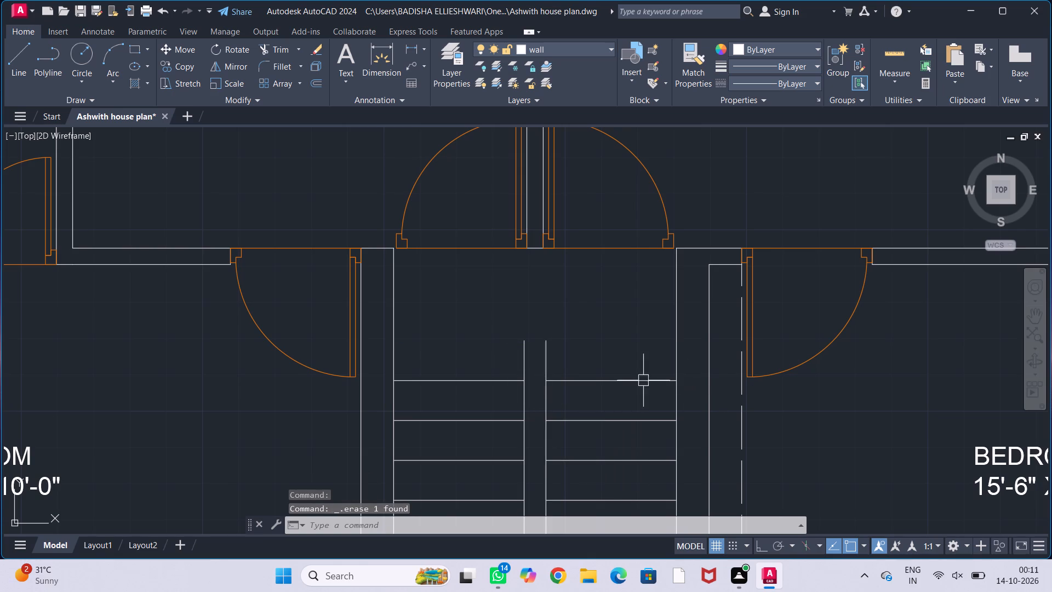
left_click(614, 379)
key("Delete")
With Ortho on, stretch the western flight's top tread line across to the stairwell's east wall.
left_click(500, 382)
left_click(524, 384)
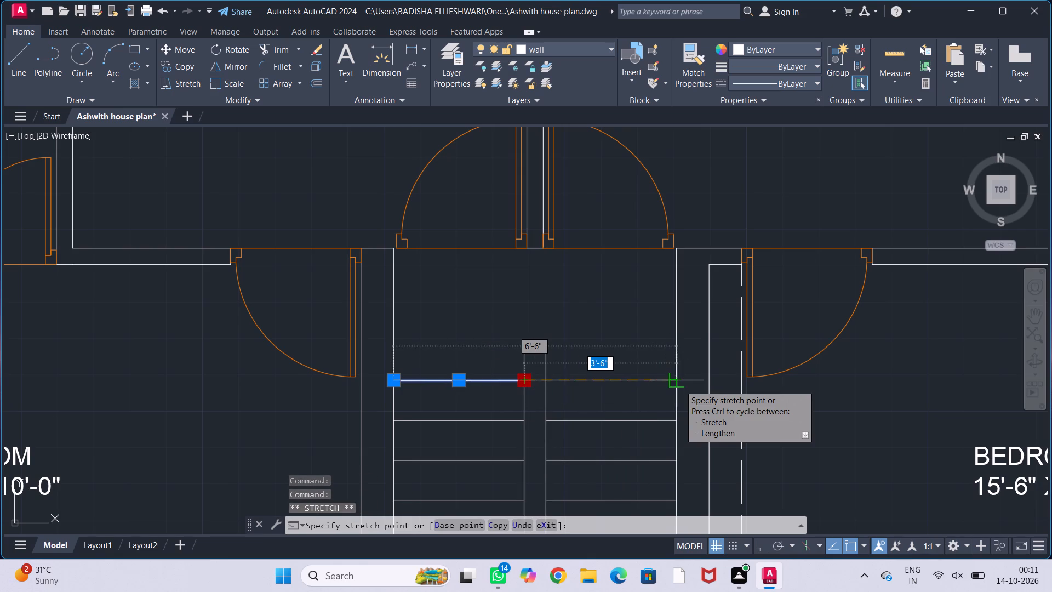
key("F8")
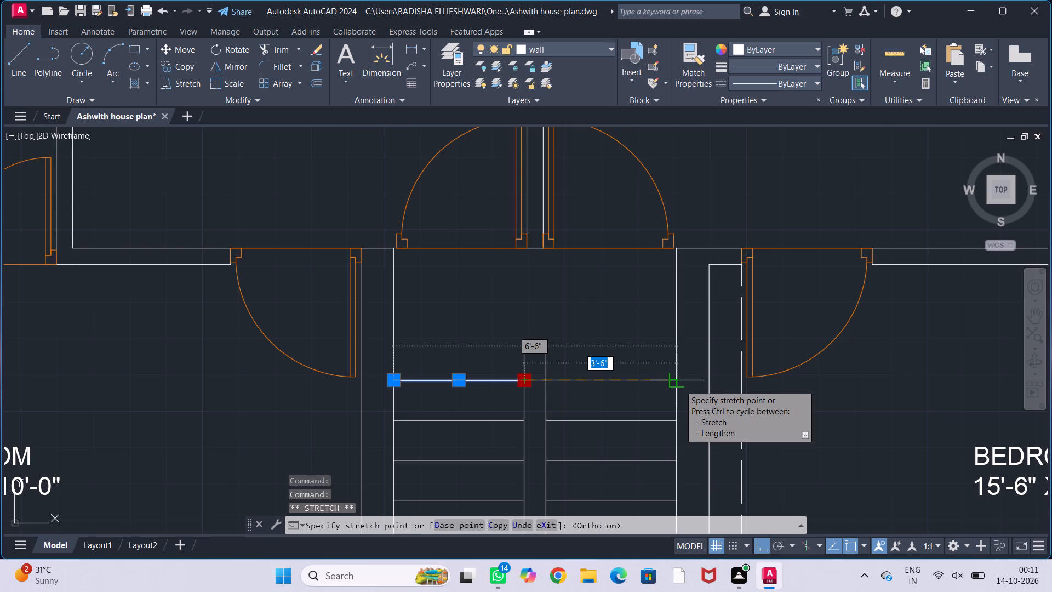
left_click(681, 382)
key("Escape")
key("Escape")
key("Escape")
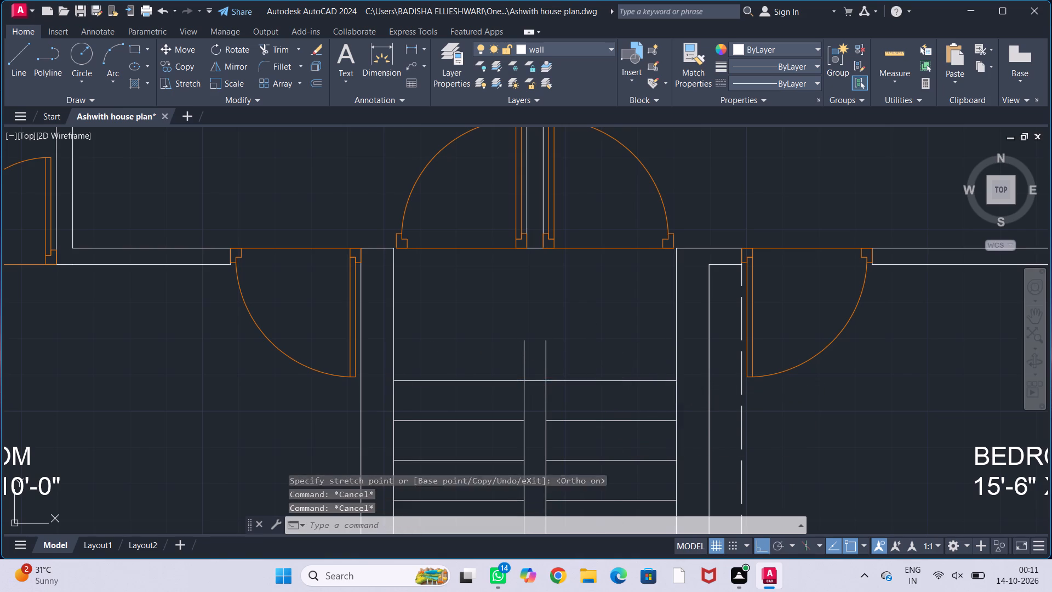
Trim the ends of the two central divider lines that project above the top tread line.
middle_click_drag(593, 350, 608, 263)
type("tr")
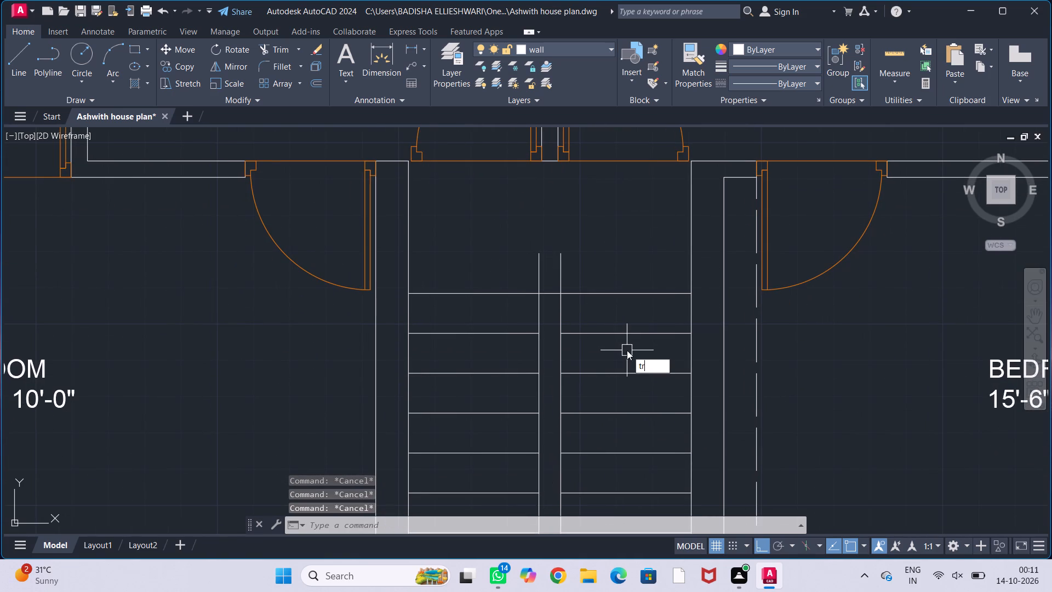
key("Return")
left_click_drag(485, 276, 603, 271)
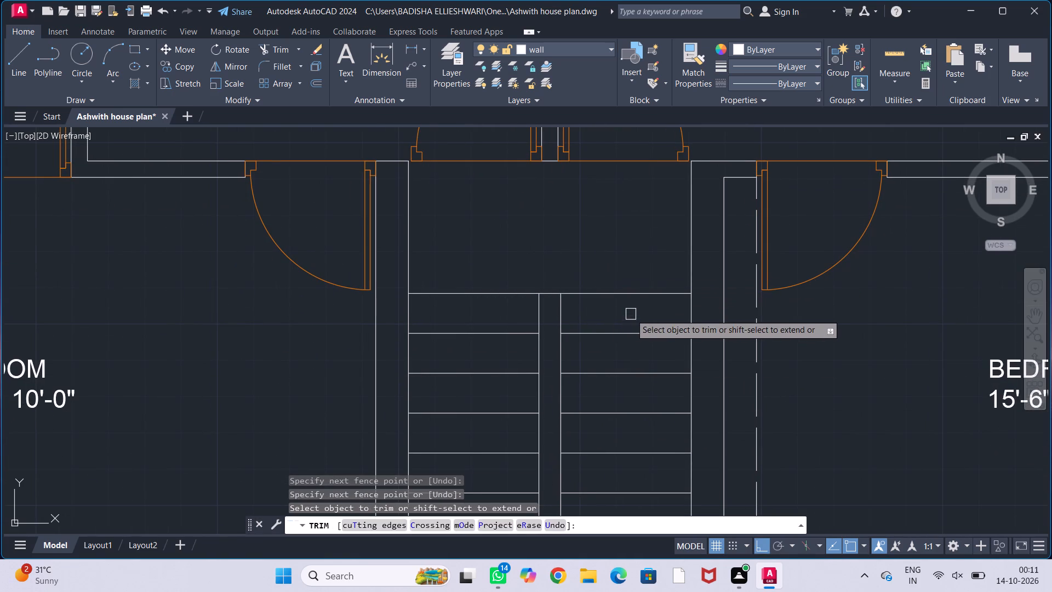
key("Escape")
key("Escape")
key("Escape")
key("Escape")
Move all the tread and central divider lines of the stairs onto the staircase layer.
scroll(631, 309, "down", 2)
middle_click_drag(633, 350, 578, 305)
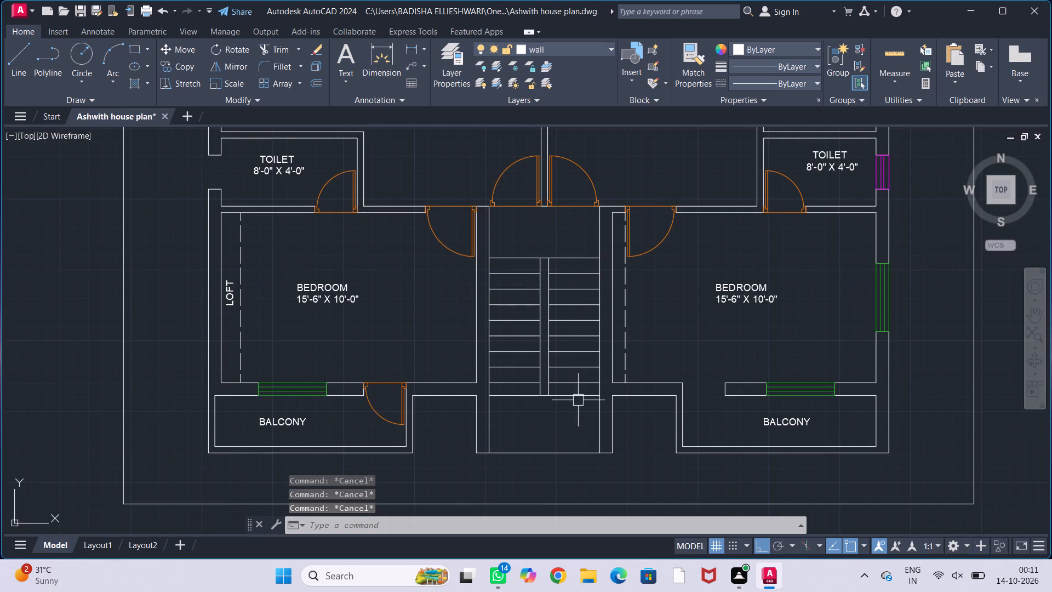
middle_click_drag(579, 402, 559, 377)
left_click_drag(562, 405, 564, 379)
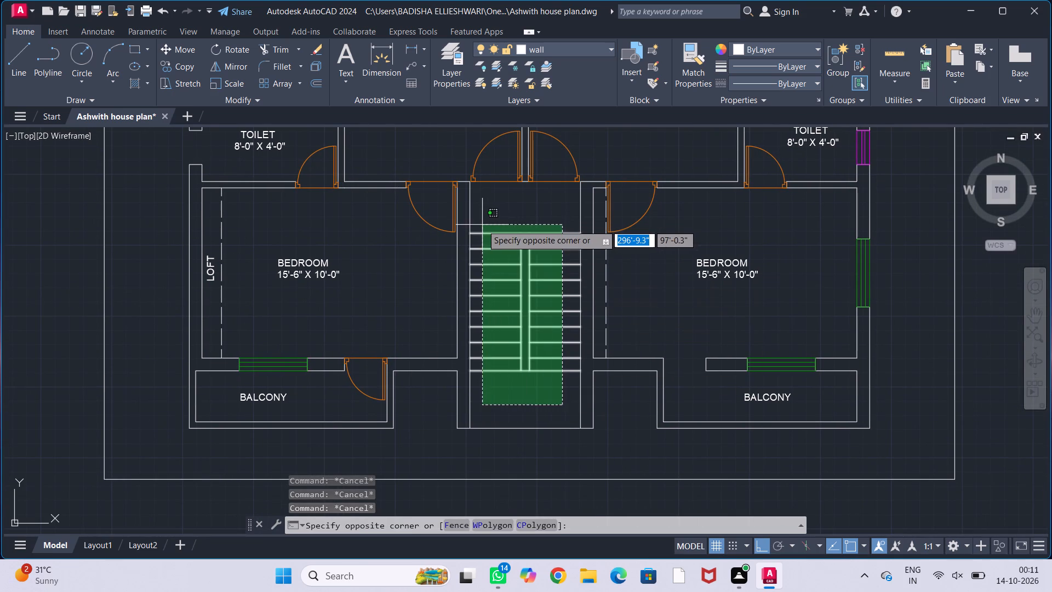
left_click(482, 225)
left_click(570, 47)
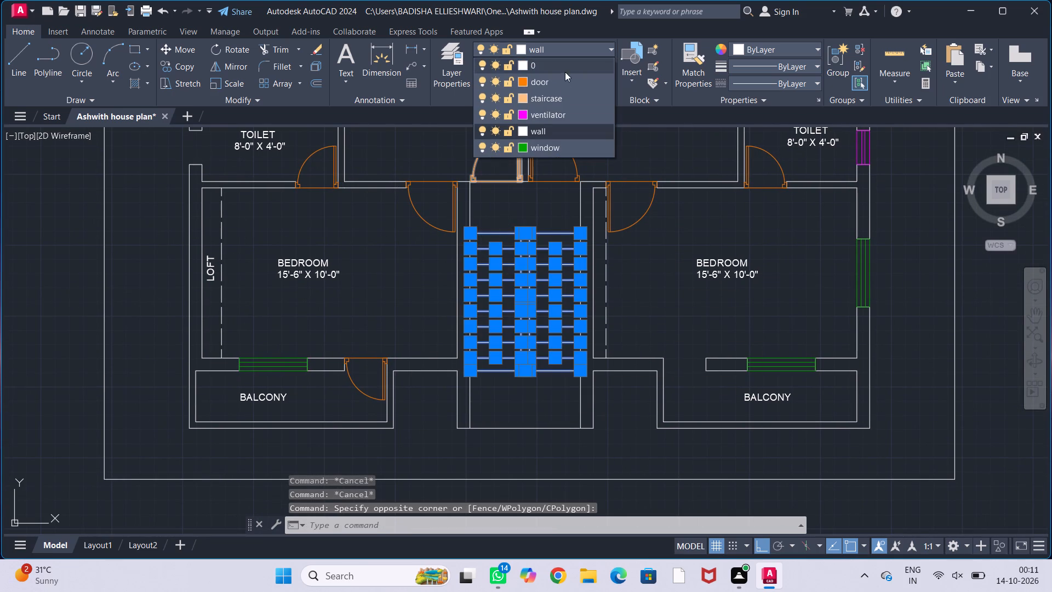
left_click(566, 103)
key("Escape")
key("Escape")
key("Escape")
key("Escape")
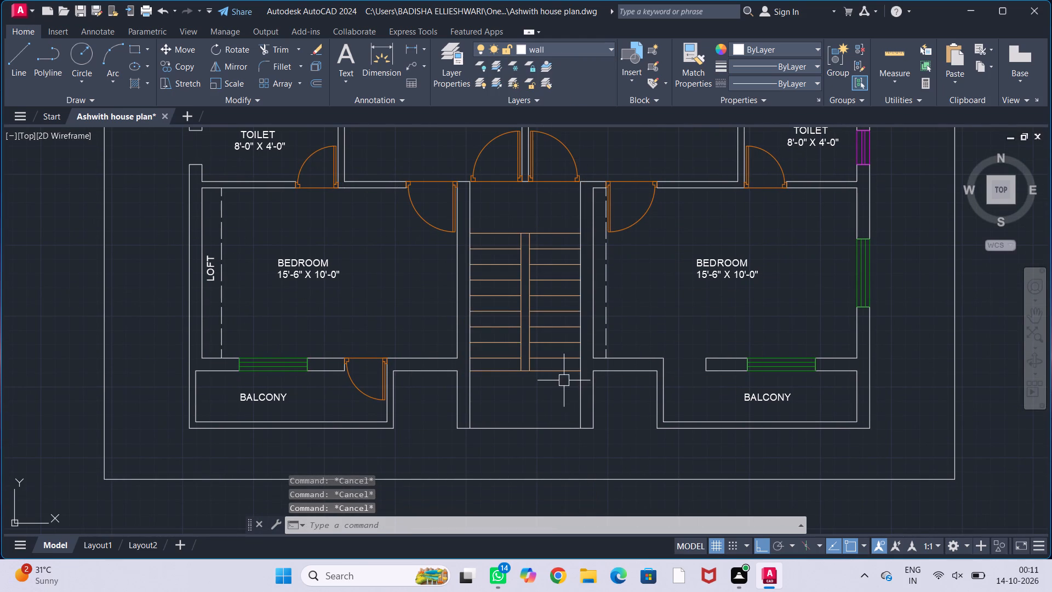
Save the floor plan with the revised staircase.
middle_click_drag(556, 400, 553, 382)
middle_click_drag(553, 383, 579, 373)
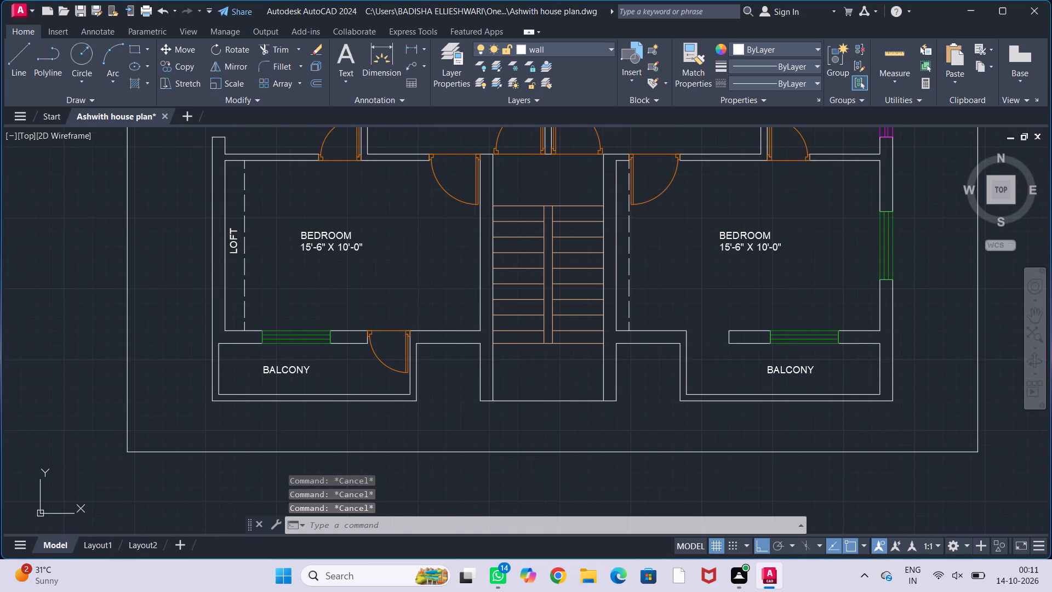
middle_click_drag(579, 373, 571, 401)
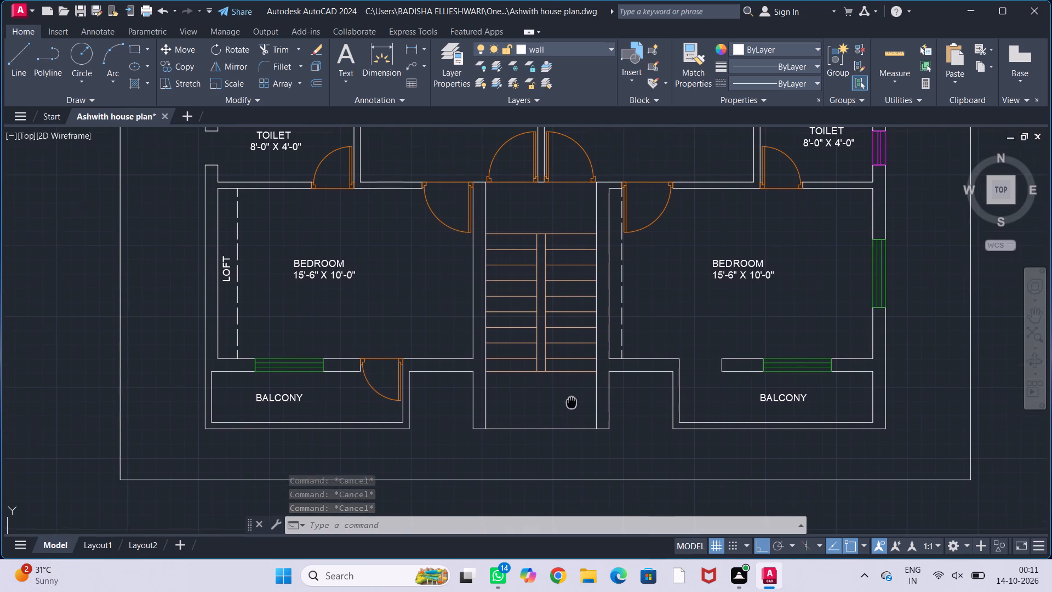
middle_click_drag(571, 401, 570, 402)
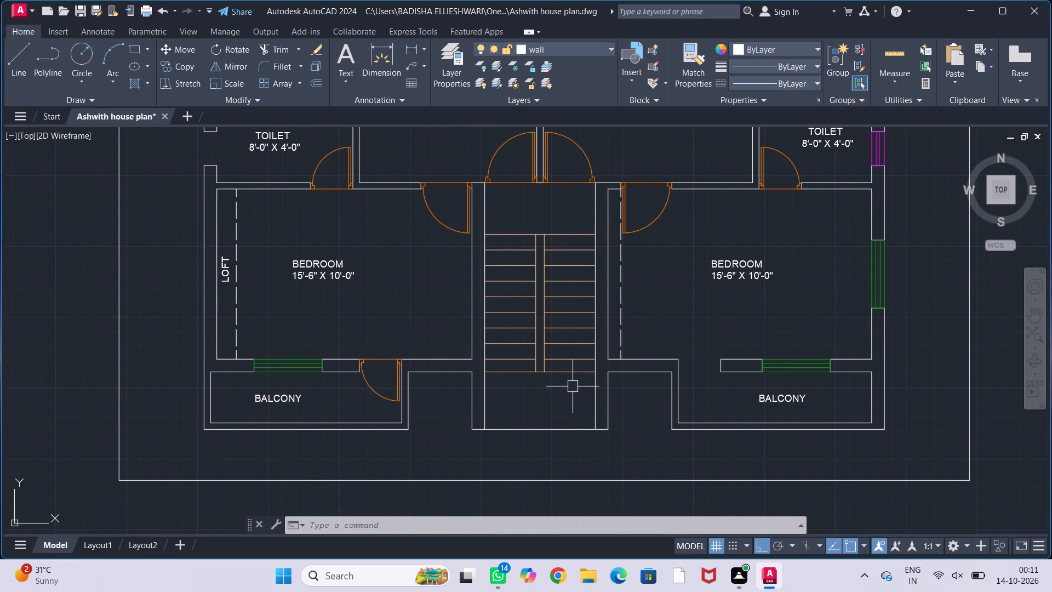
scroll(573, 386, "down", 1)
middle_click_drag(579, 383, 575, 447)
scroll(616, 390, "down", 1)
middle_click_drag(637, 374, 585, 390)
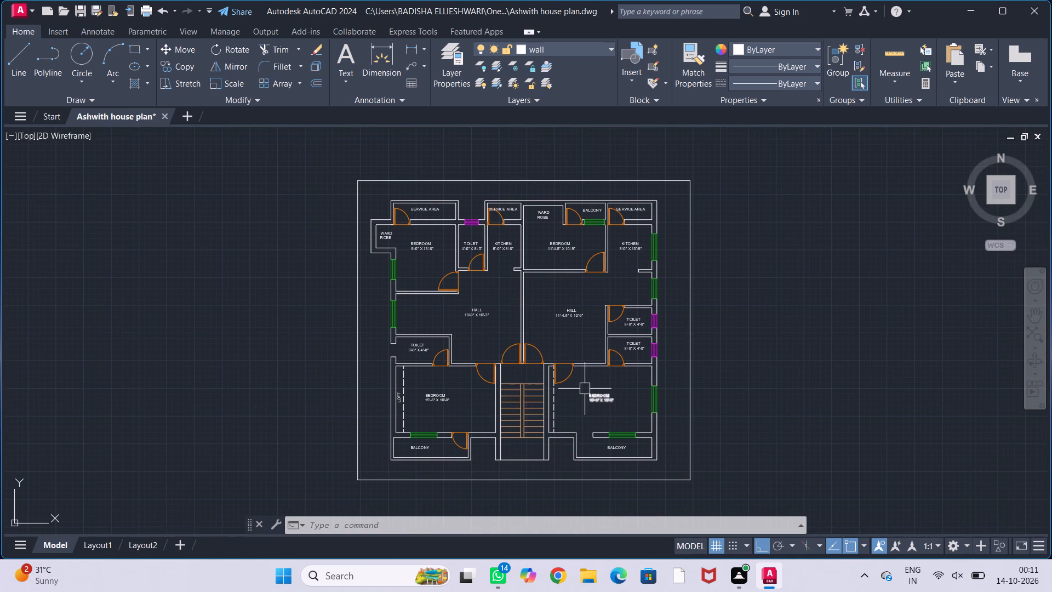
key("ctrl+s")
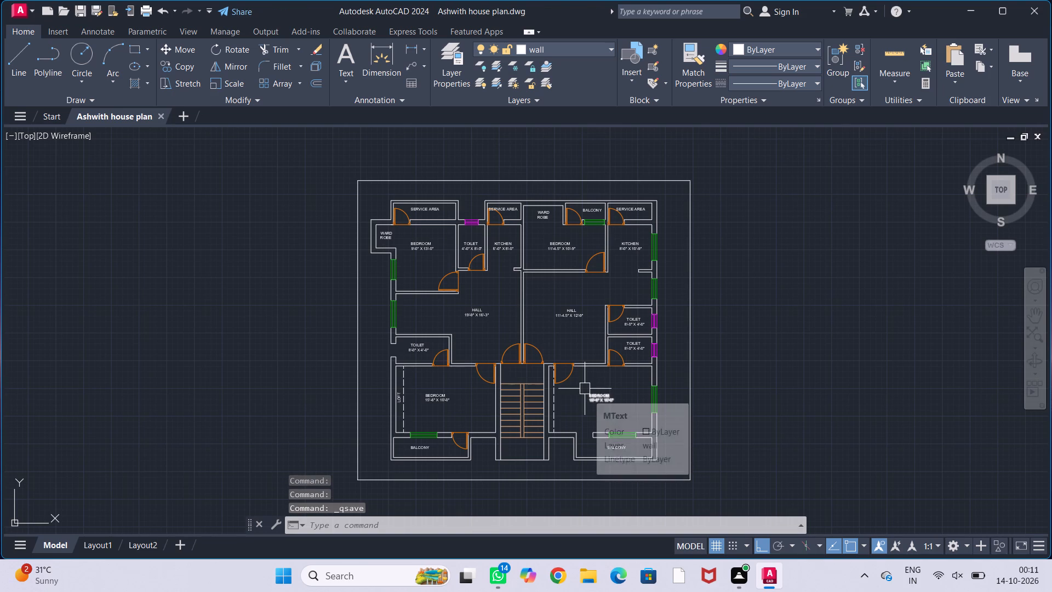
middle_click_drag(771, 389, 725, 390)
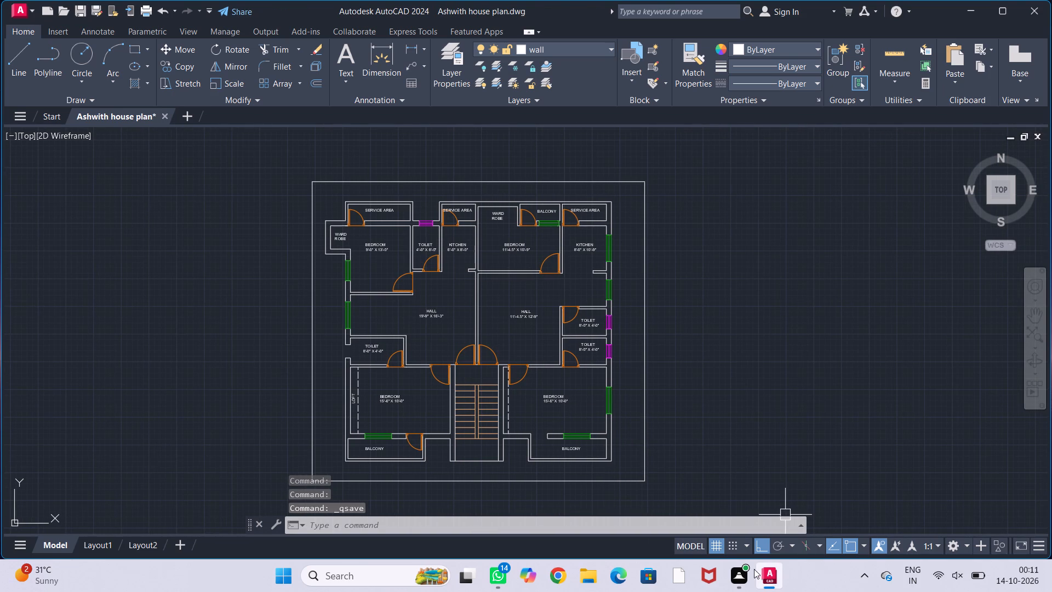
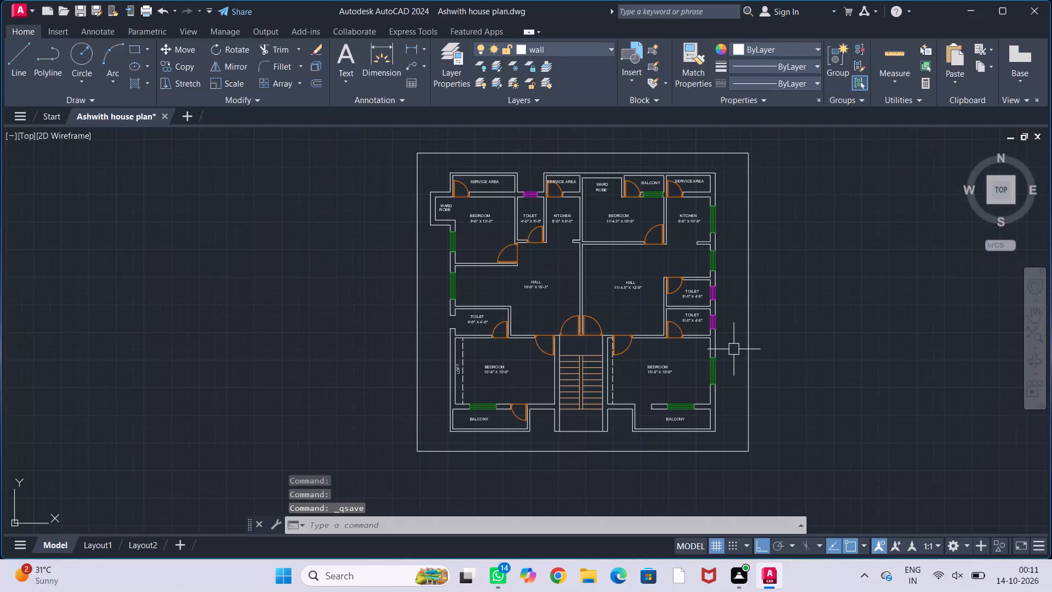
Inspect the southern bedrooms, balconies and staircase, and the overall layout of the floor plan.
middle_click_drag(706, 353, 667, 362)
scroll(618, 372, "up", 1)
middle_click_drag(618, 372, 607, 407)
middle_click_drag(636, 394, 660, 409)
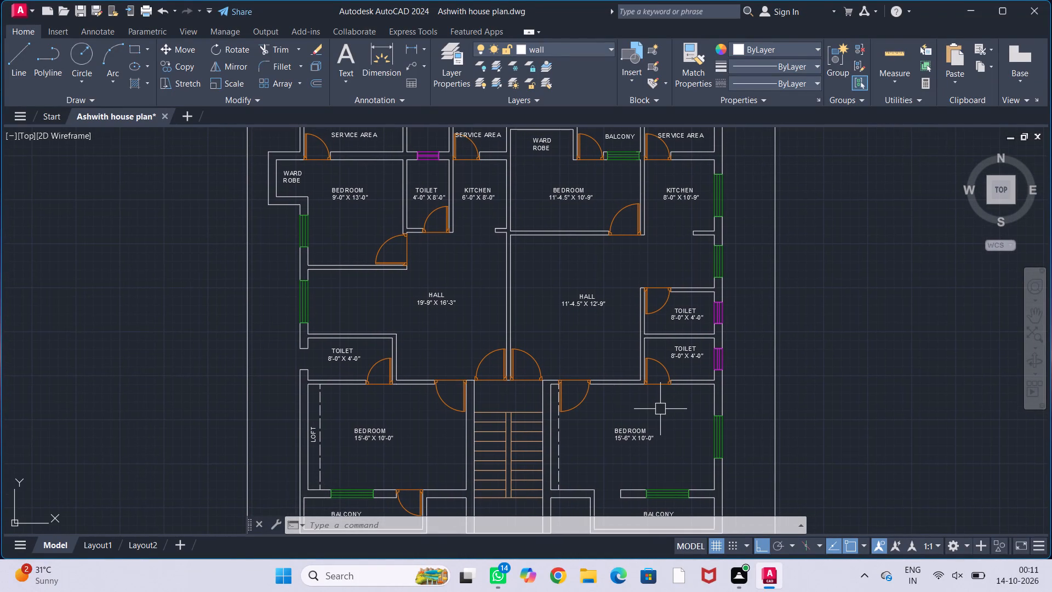
middle_click_drag(660, 409, 793, 365)
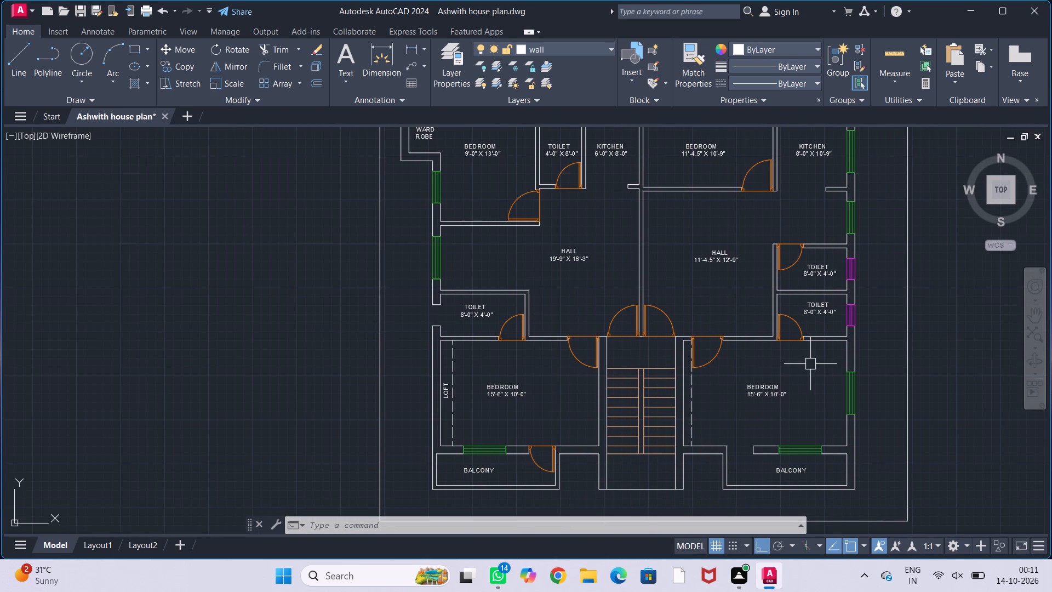
middle_click_drag(744, 412, 750, 379)
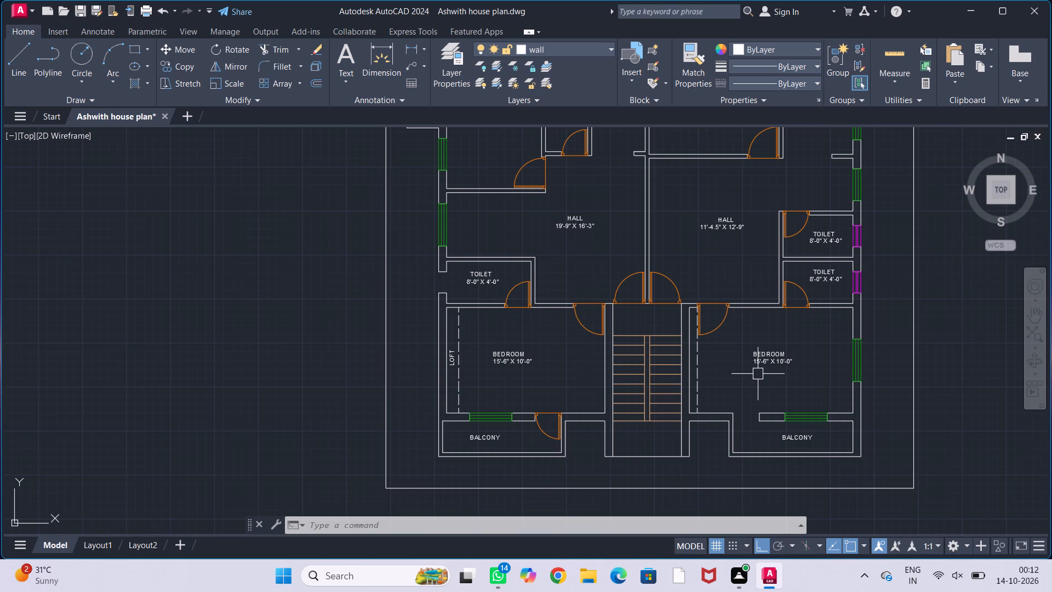
middle_click_drag(758, 374, 677, 441)
scroll(708, 408, "down", 1)
middle_click_drag(704, 361, 696, 368)
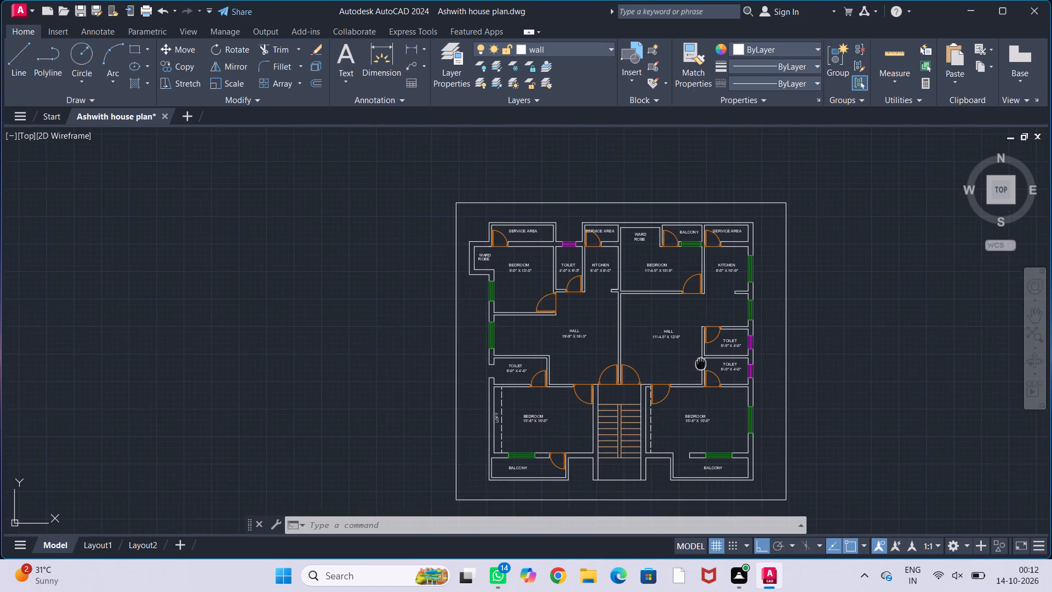
Dimension the full width of the outer plot boundary along its north edge, placing the dimension line just outside it.
middle_click_drag(696, 368, 580, 431)
left_click_drag(378, 63, 382, 79)
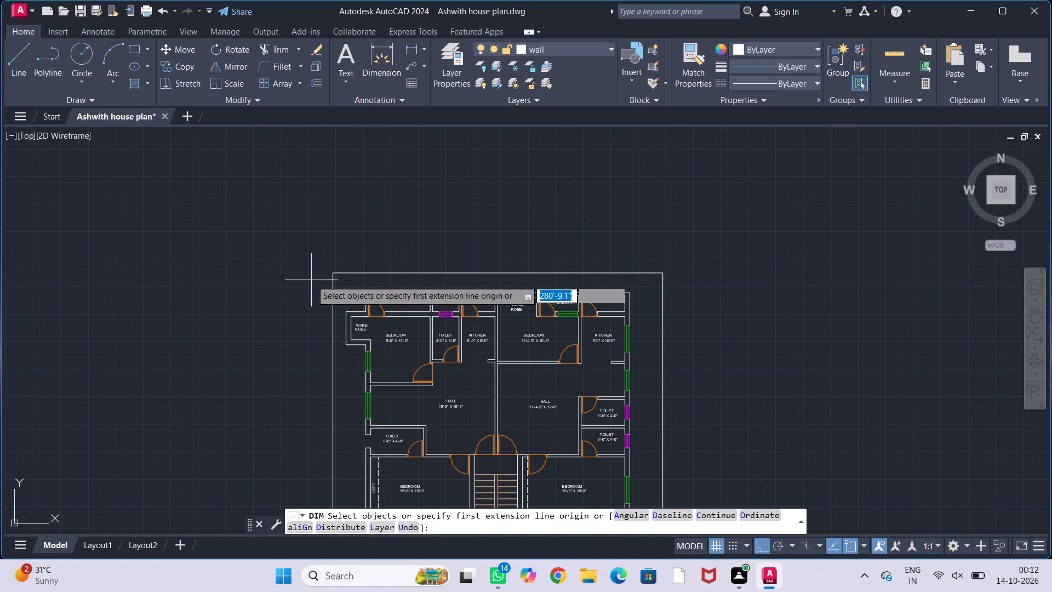
left_click(335, 271)
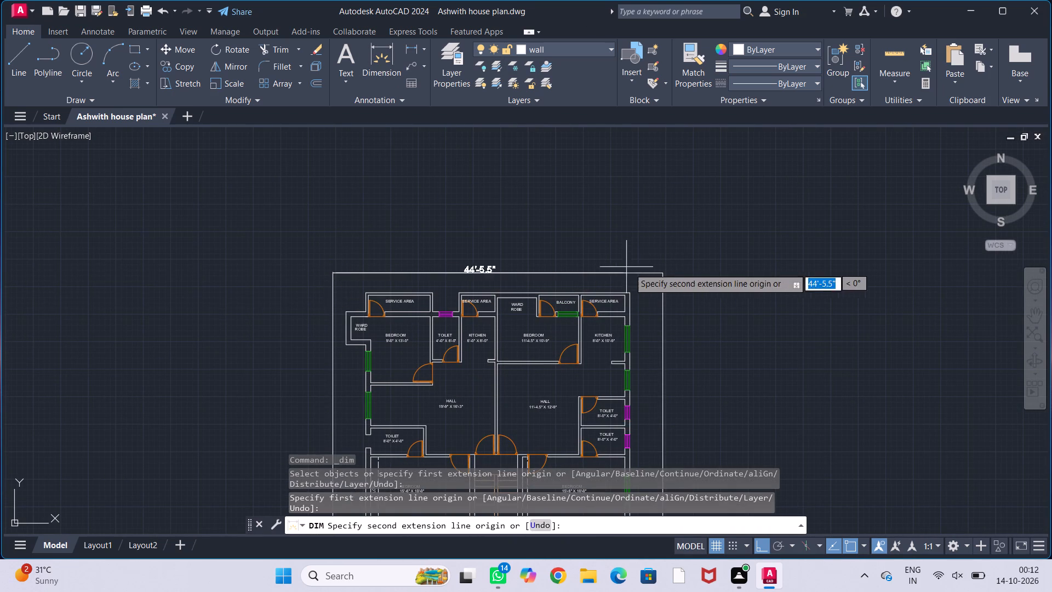
left_click(661, 272)
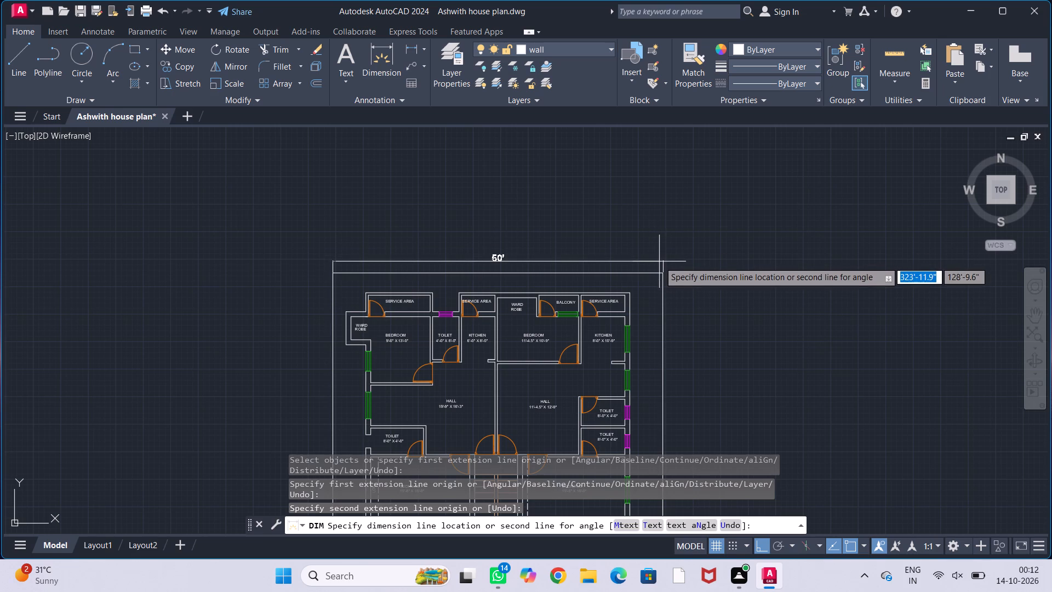
left_click(659, 261)
Dimension the full depth of the outer plot boundary along its east edge, placing the dimension line just outside it.
middle_click_drag(725, 300, 641, 192)
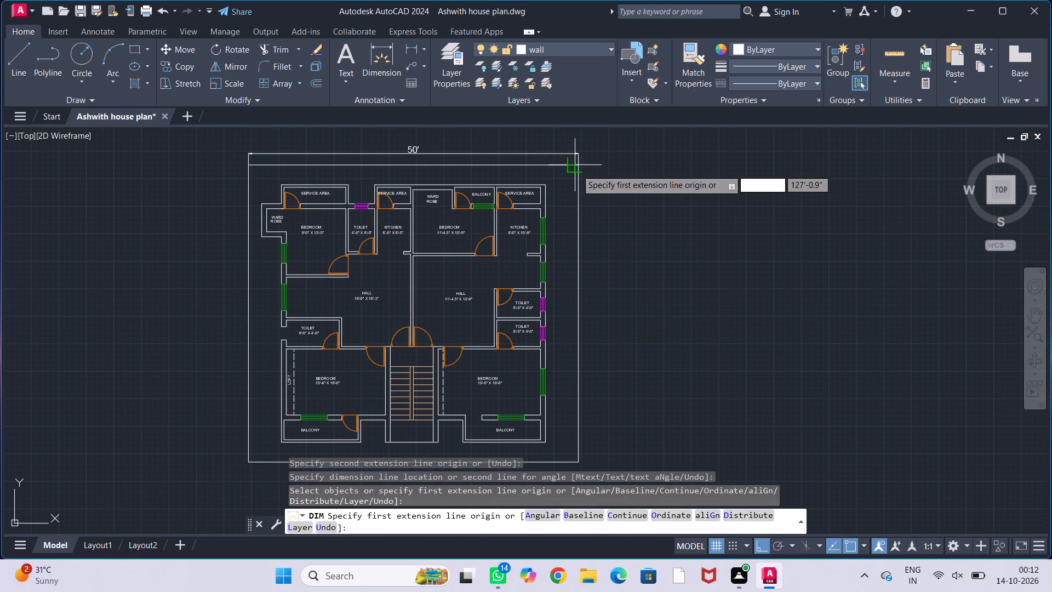
scroll(586, 174, "up", 1)
left_click(573, 163)
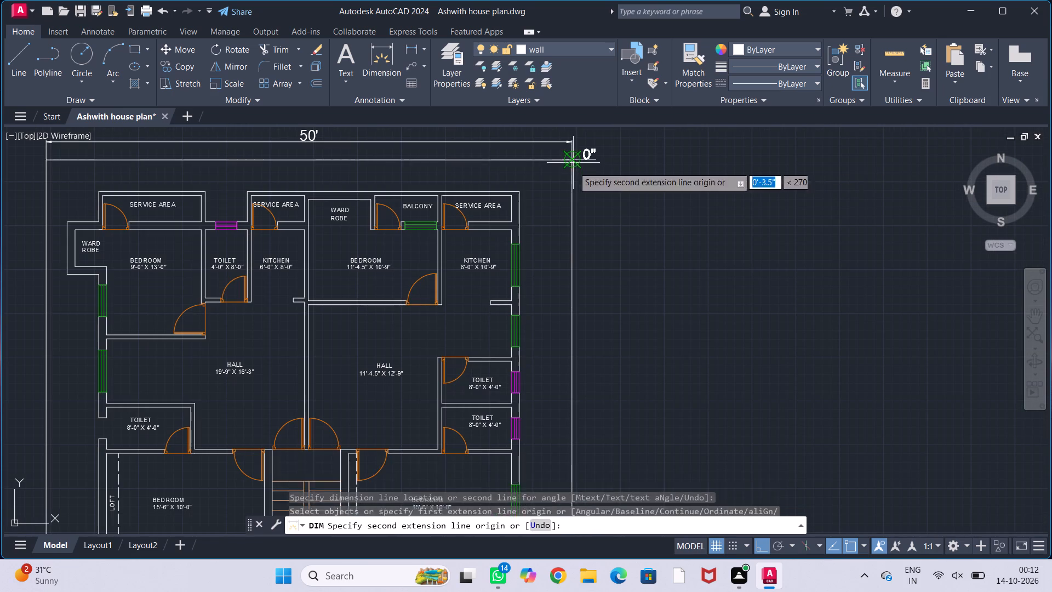
scroll(593, 257, "down", 2)
middle_click_drag(599, 331, 578, 245)
scroll(578, 304, "up", 2)
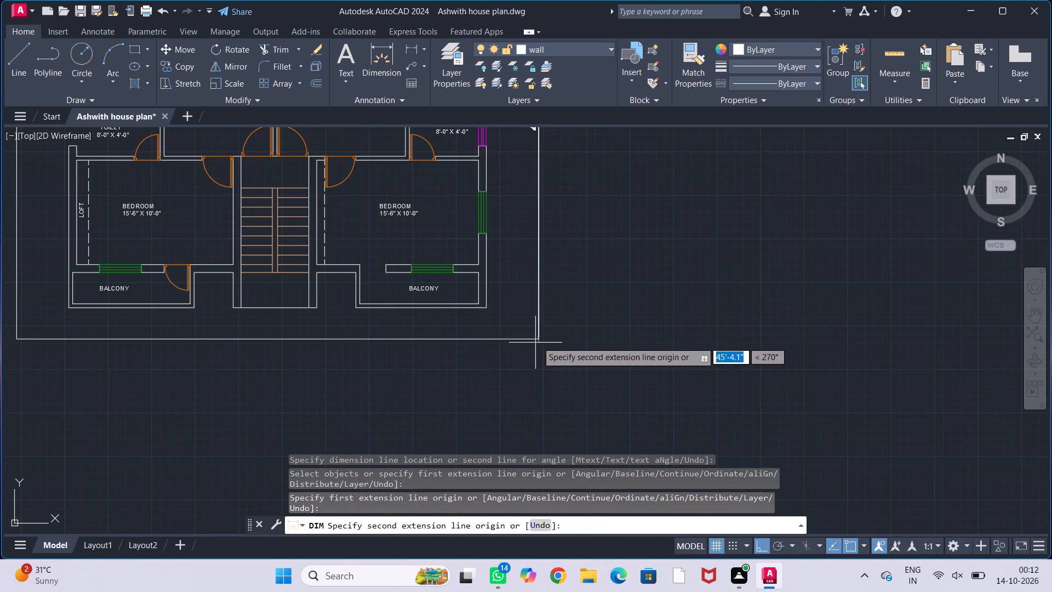
left_click(539, 339)
scroll(566, 345, "down", 1)
middle_click_drag(570, 312, 604, 390)
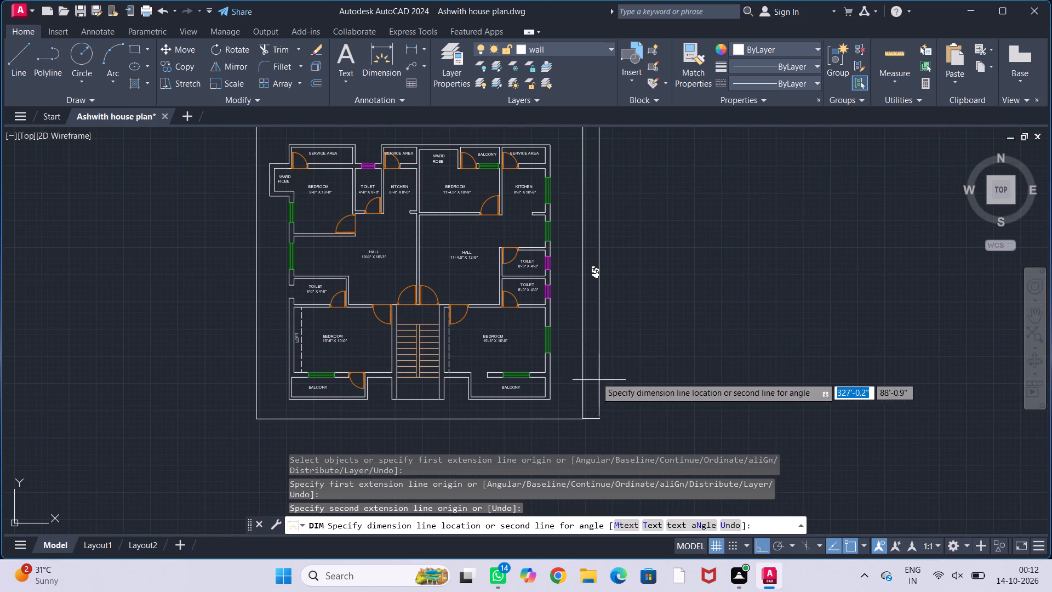
left_click(599, 373)
scroll(673, 336, "down", 1)
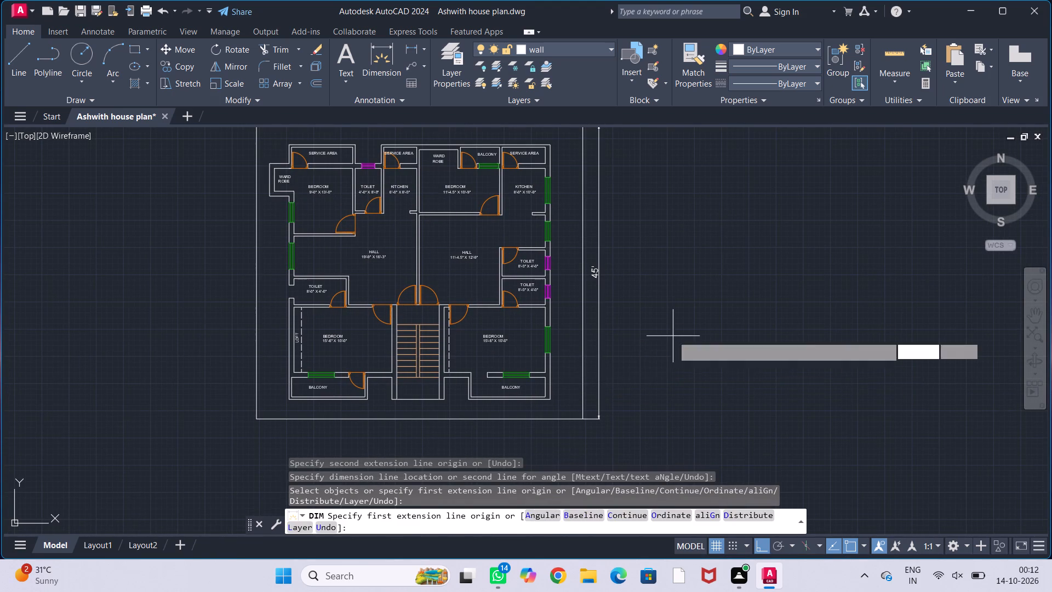
middle_click_drag(677, 327, 672, 355)
key("Escape")
key("Escape")
key("Escape")
key("Escape")
key("Escape")
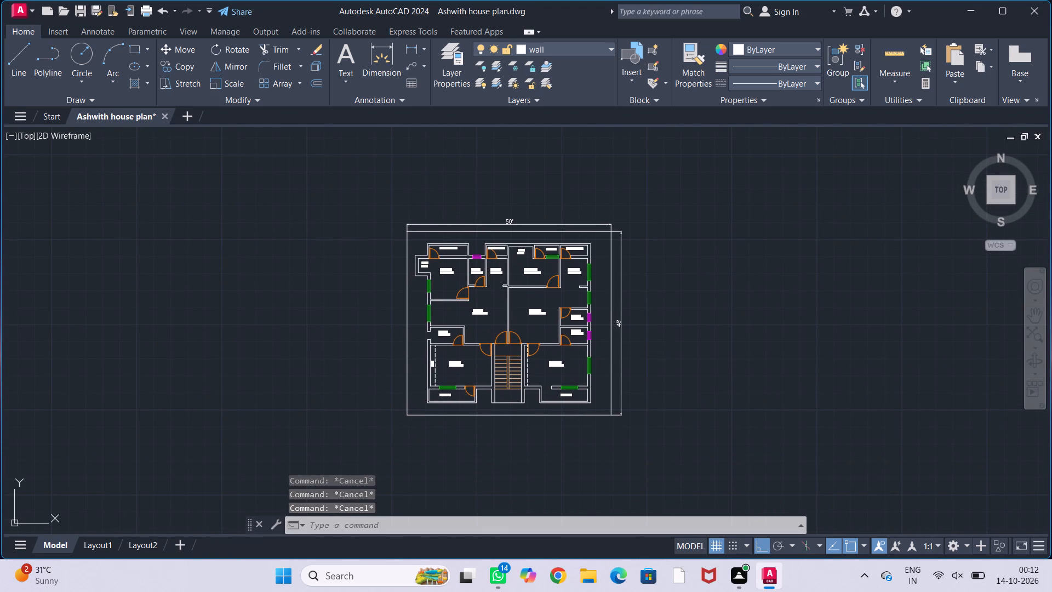
Review the dimensioned plan, examining the northern rooms, the halls and the west side between the house and plot boundary.
middle_click_drag(648, 346, 672, 313)
scroll(504, 261, "up", 2)
middle_click_drag(516, 271, 510, 292)
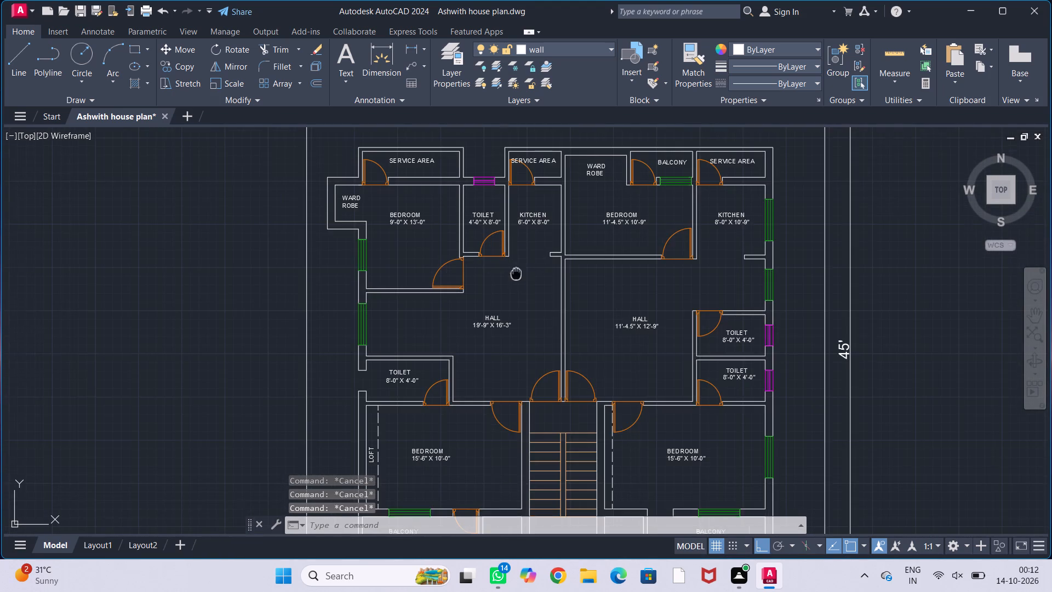
middle_click_drag(510, 292, 475, 338)
scroll(472, 329, "up", 1)
middle_click_drag(472, 329, 473, 379)
scroll(476, 363, "down", 1)
middle_click_drag(476, 380, 478, 343)
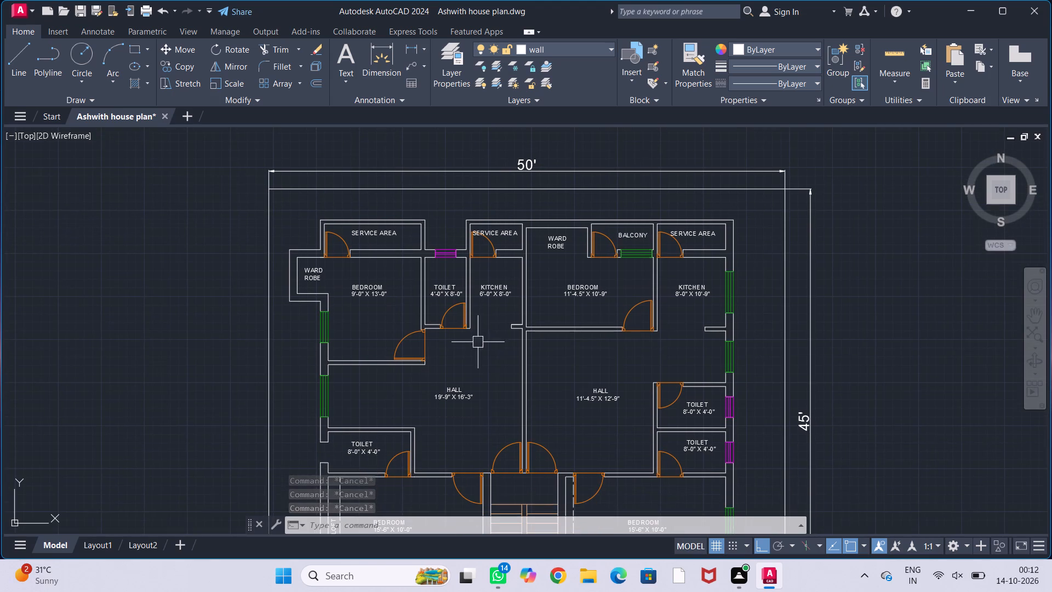
middle_click_drag(423, 241, 448, 205)
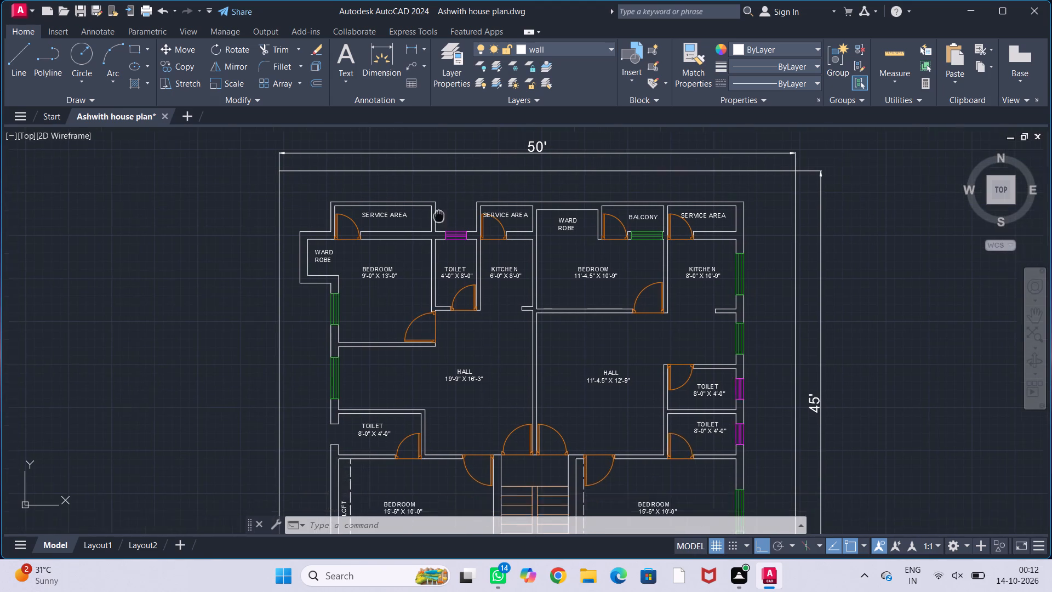
middle_click_drag(448, 205, 450, 202)
middle_click_drag(492, 230, 420, 284)
middle_click_drag(409, 242, 445, 234)
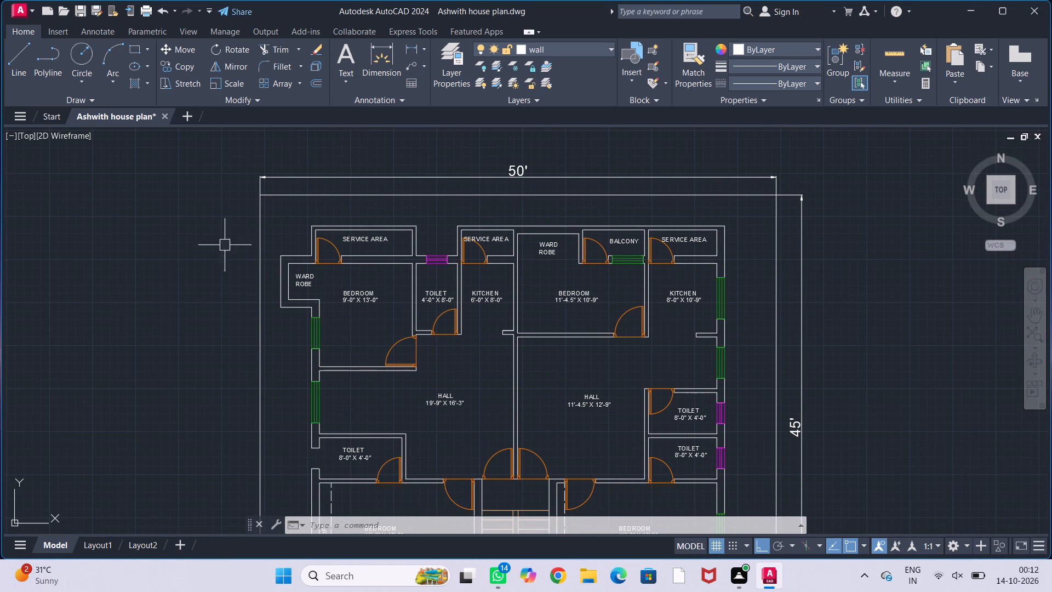
middle_click_drag(276, 359, 248, 349)
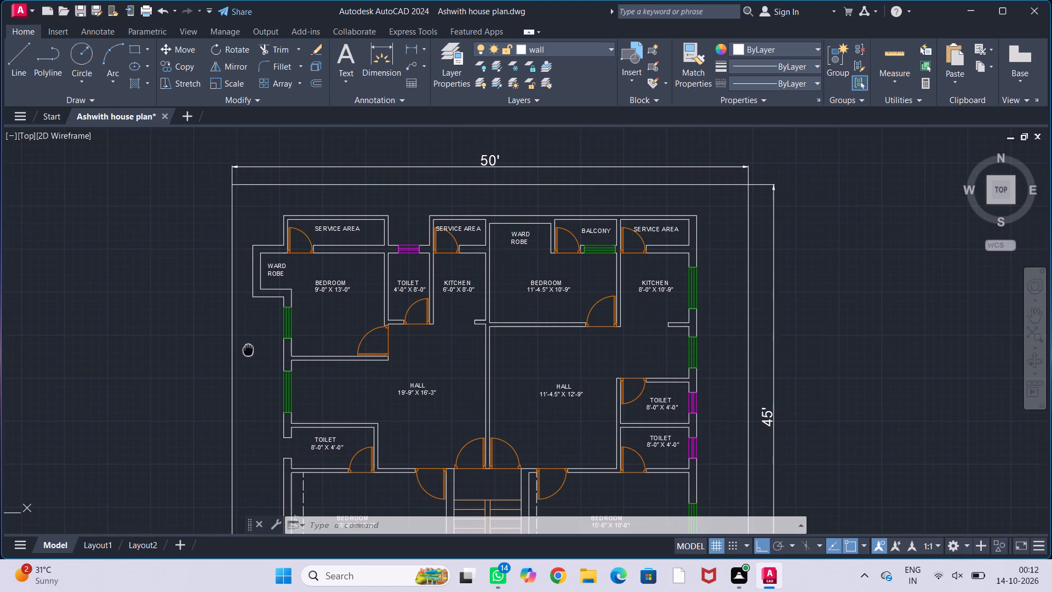
middle_click_drag(248, 349, 248, 343)
middle_click_drag(249, 338, 244, 354)
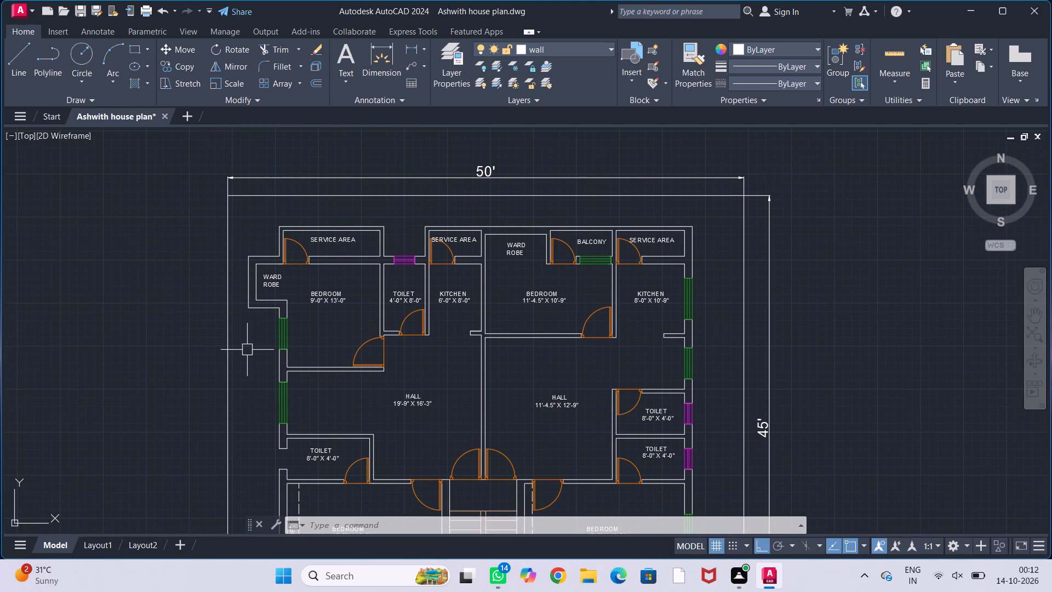
middle_click_drag(262, 341, 281, 331)
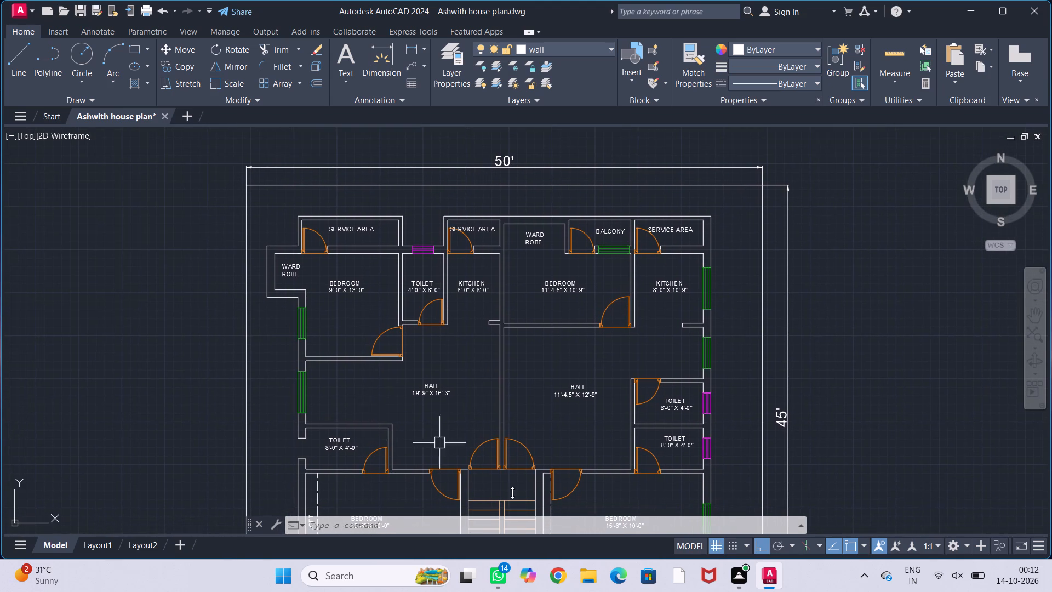
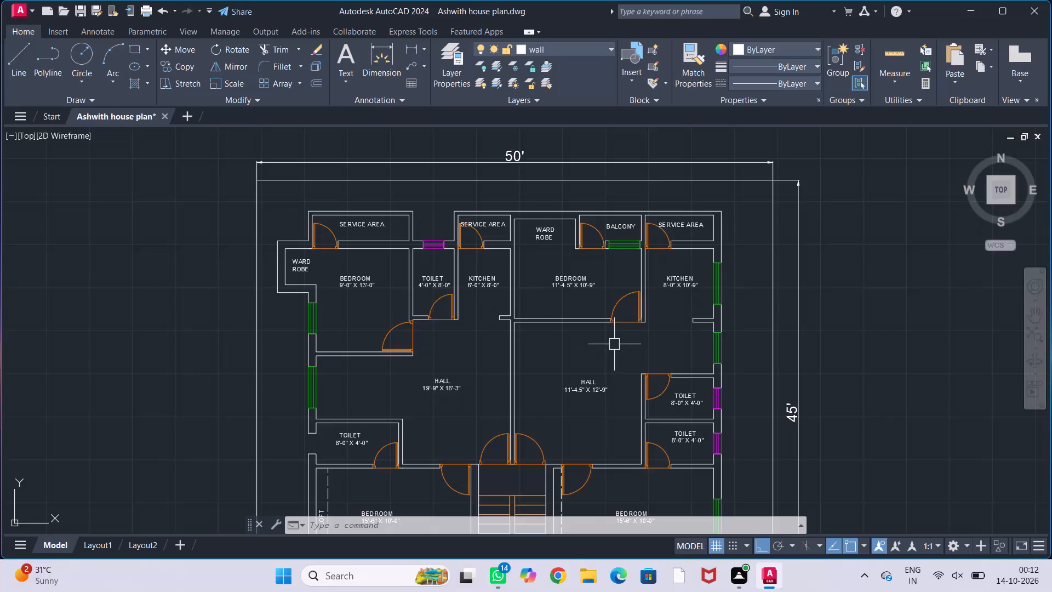
Inspect the floor plan from the northern kitchens, bedrooms and service areas down to the staircase, southern bedrooms and balconies.
middle_click_drag(614, 344, 579, 339)
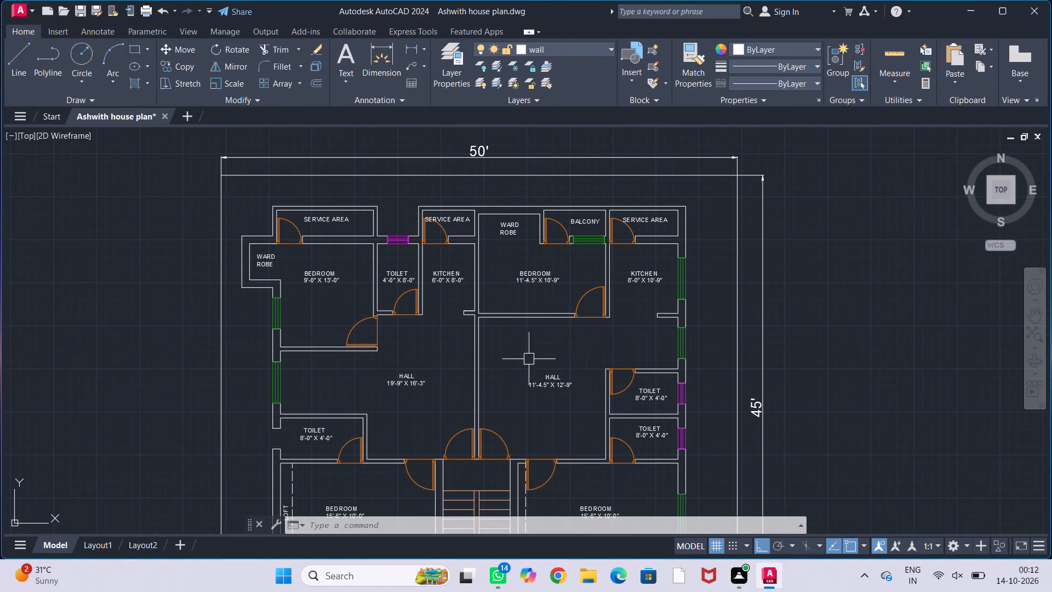
middle_click_drag(540, 347, 557, 298)
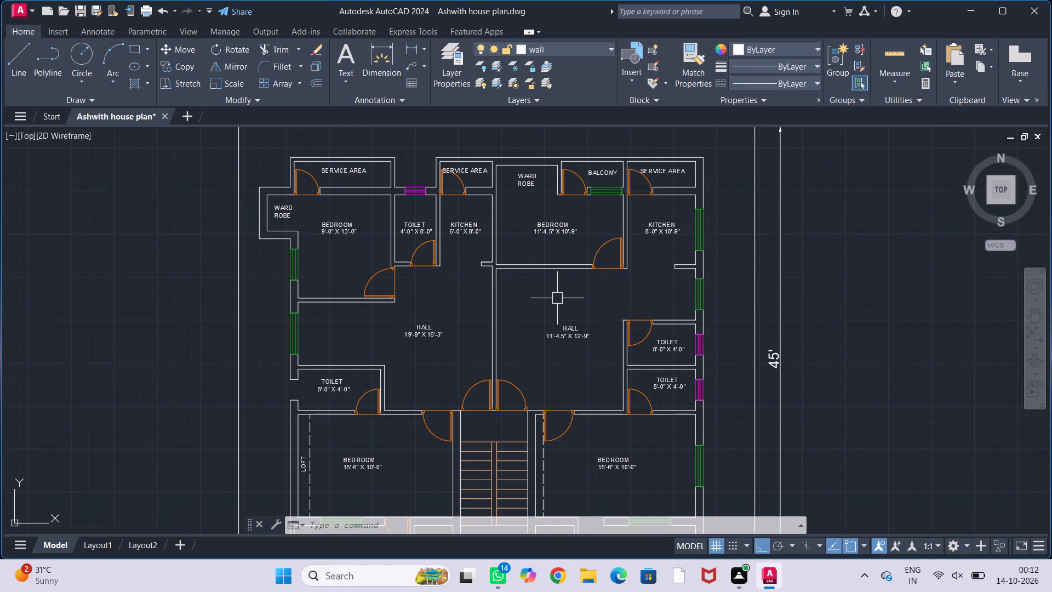
middle_click_drag(557, 298, 453, 369)
scroll(507, 249, "up", 2)
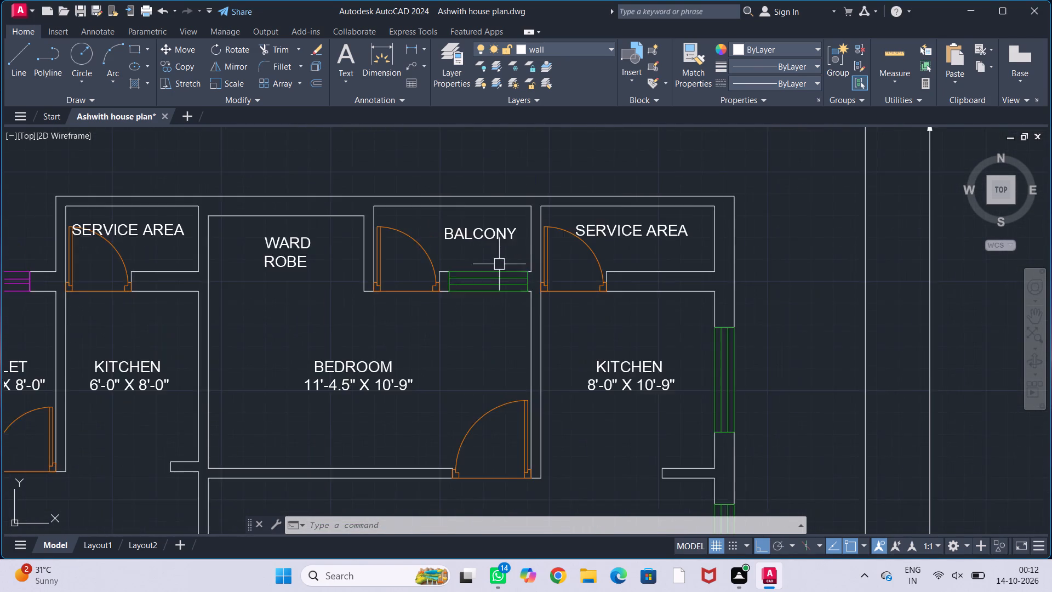
scroll(493, 273, "up", 1)
scroll(492, 279, "down", 1)
middle_click_drag(469, 358, 573, 299)
scroll(580, 298, "down", 2)
middle_click_drag(573, 312, 575, 311)
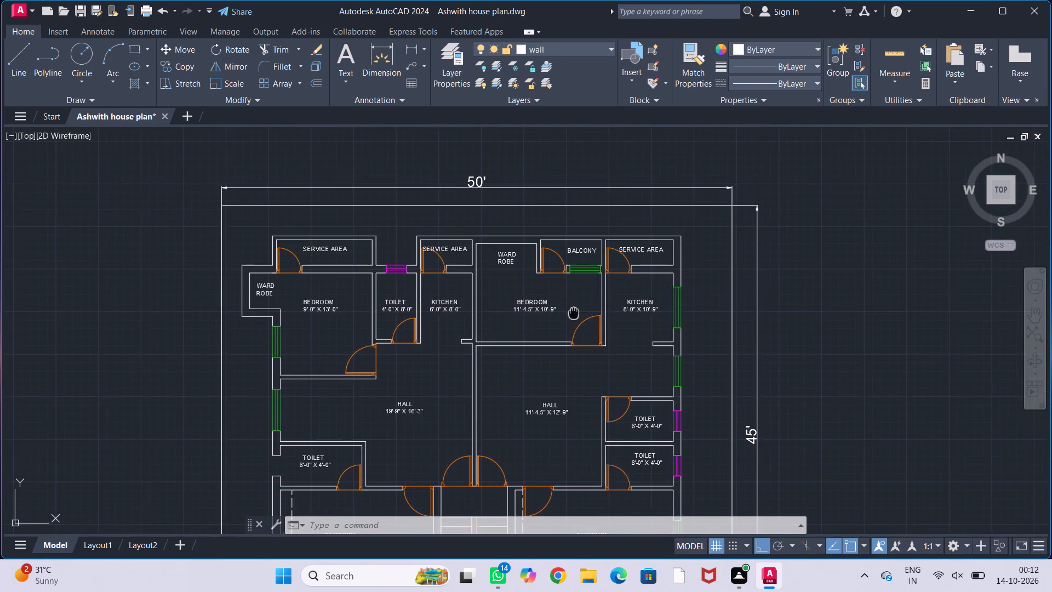
middle_click_drag(575, 311, 614, 255)
middle_click_drag(578, 341, 610, 247)
scroll(621, 229, "up", 1)
middle_click_drag(626, 329, 595, 295)
scroll(596, 300, "down", 1)
middle_click_drag(604, 328, 604, 328)
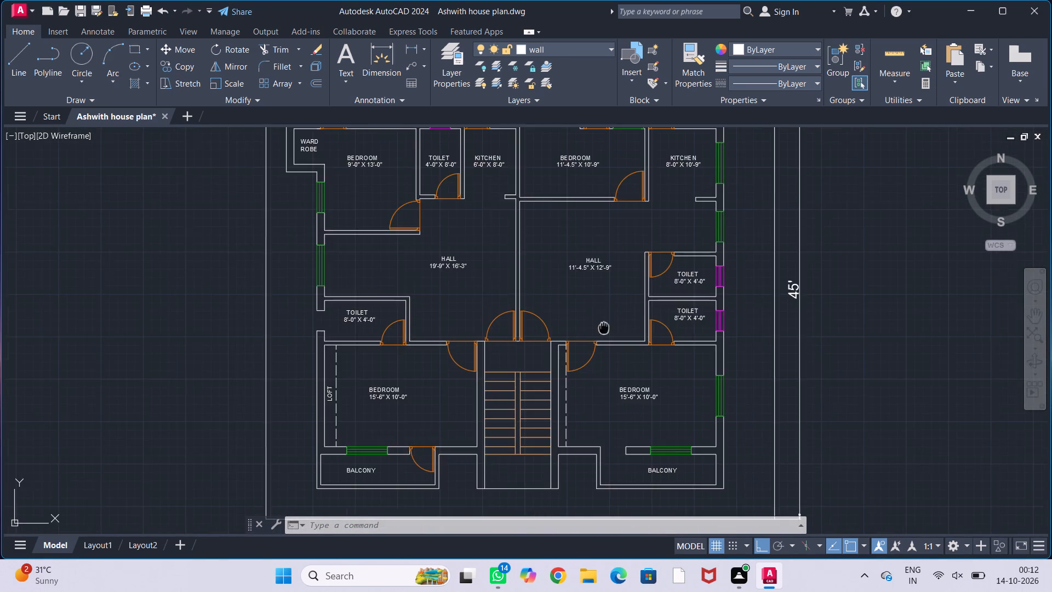
middle_click_drag(604, 328, 580, 258)
scroll(575, 316, "up", 1)
middle_click_drag(584, 317, 671, 322)
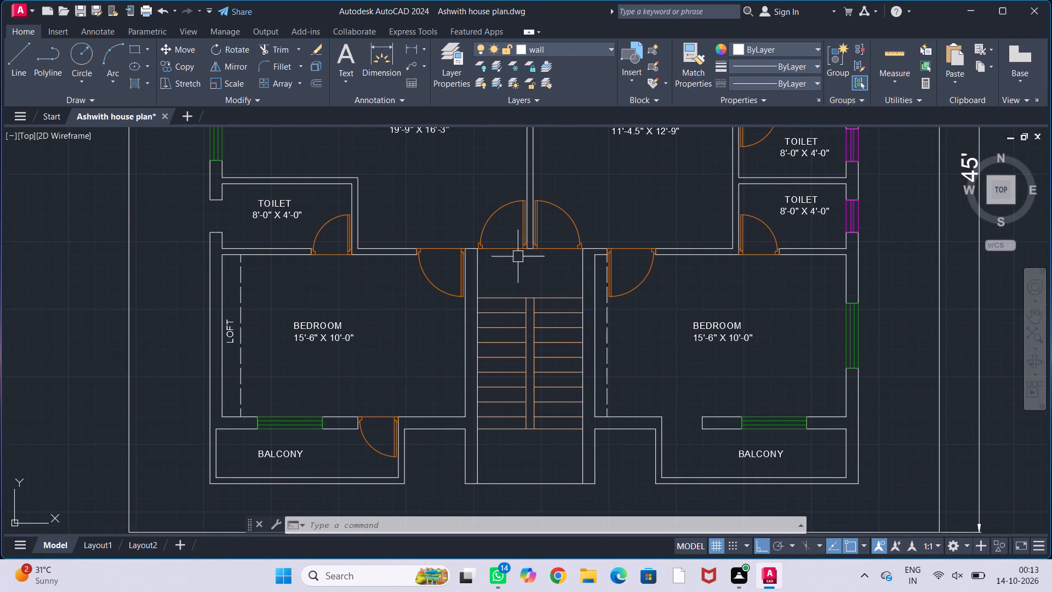
scroll(516, 243, "up", 1)
scroll(556, 277, "up", 2)
scroll(557, 259, "down", 3)
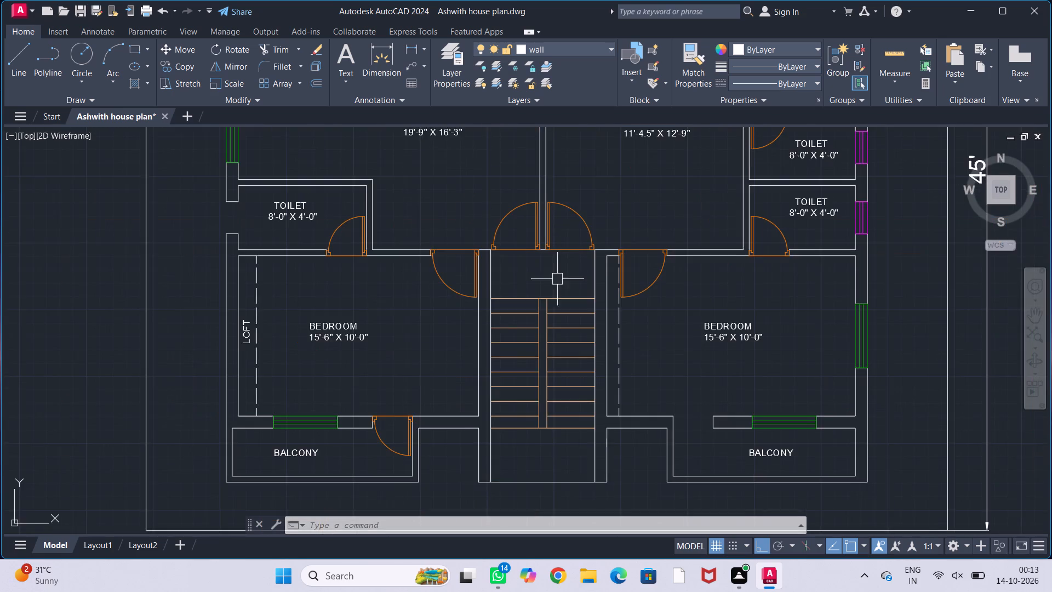
middle_click_drag(559, 279, 539, 248)
middle_click_drag(544, 398, 529, 363)
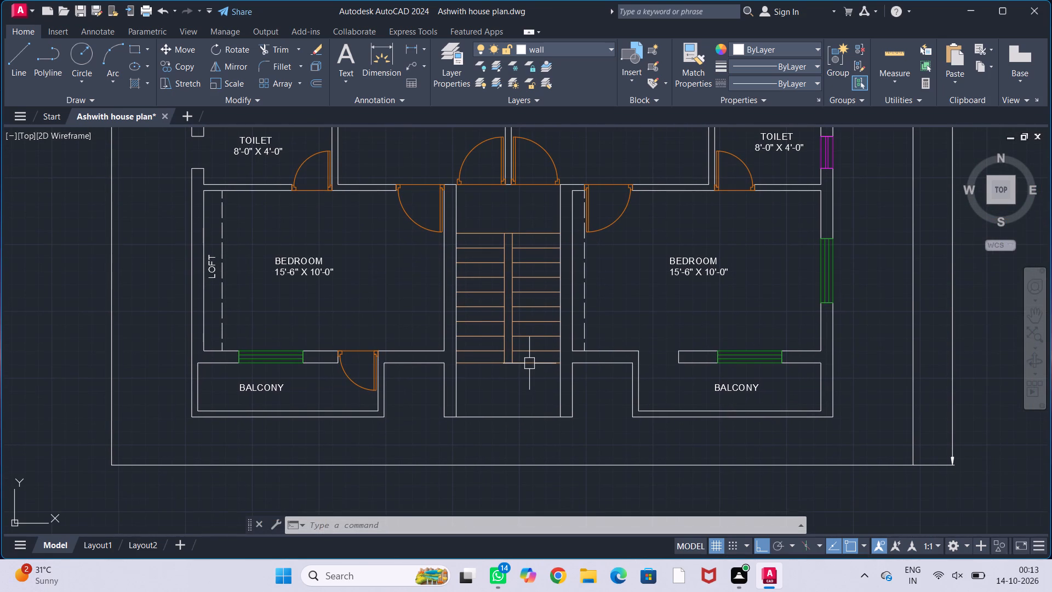
middle_click_drag(518, 377, 505, 380)
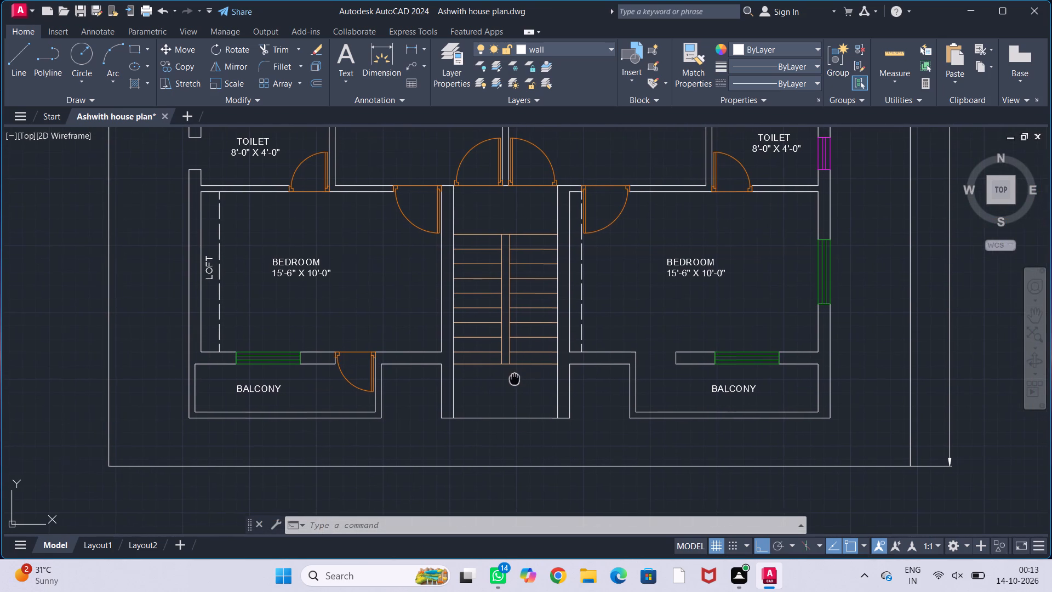
middle_click_drag(505, 380, 503, 380)
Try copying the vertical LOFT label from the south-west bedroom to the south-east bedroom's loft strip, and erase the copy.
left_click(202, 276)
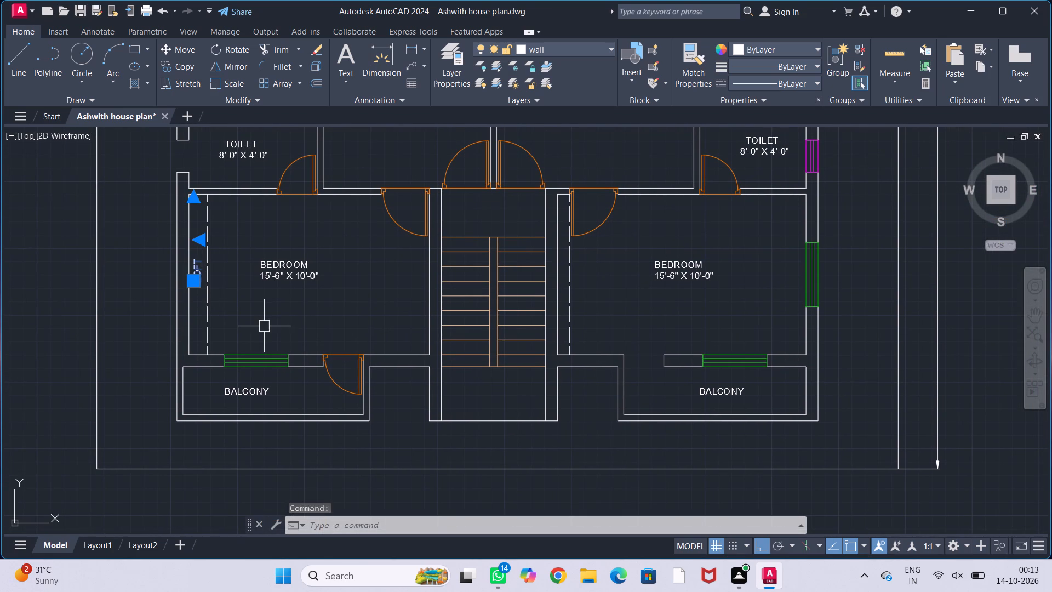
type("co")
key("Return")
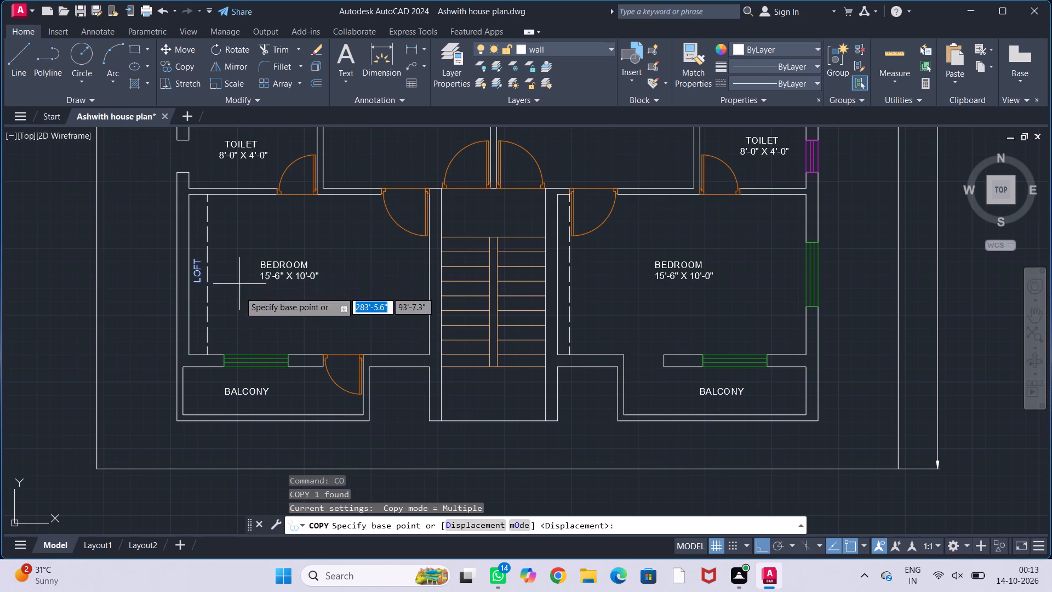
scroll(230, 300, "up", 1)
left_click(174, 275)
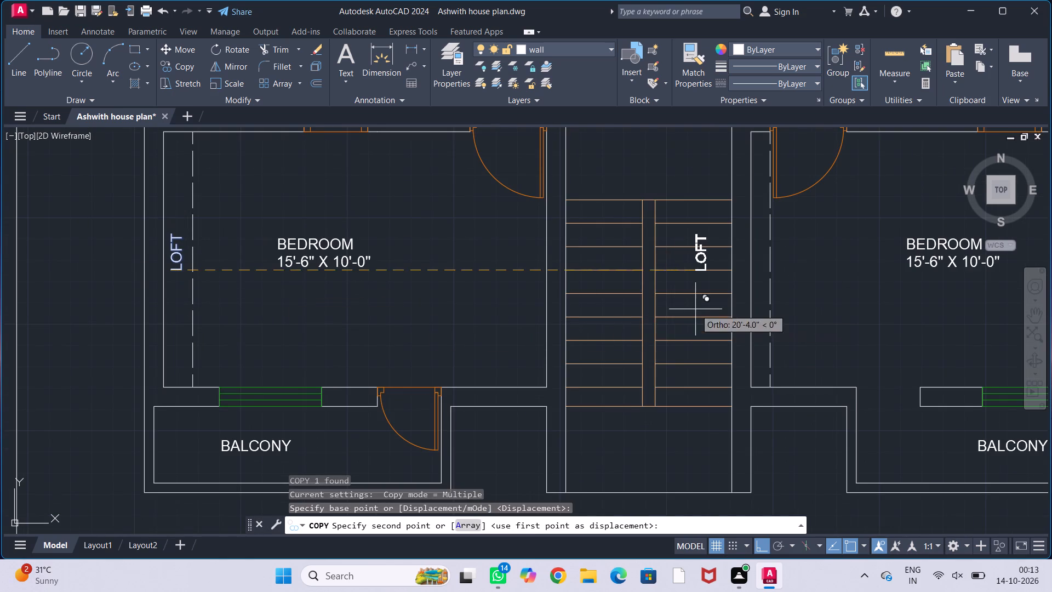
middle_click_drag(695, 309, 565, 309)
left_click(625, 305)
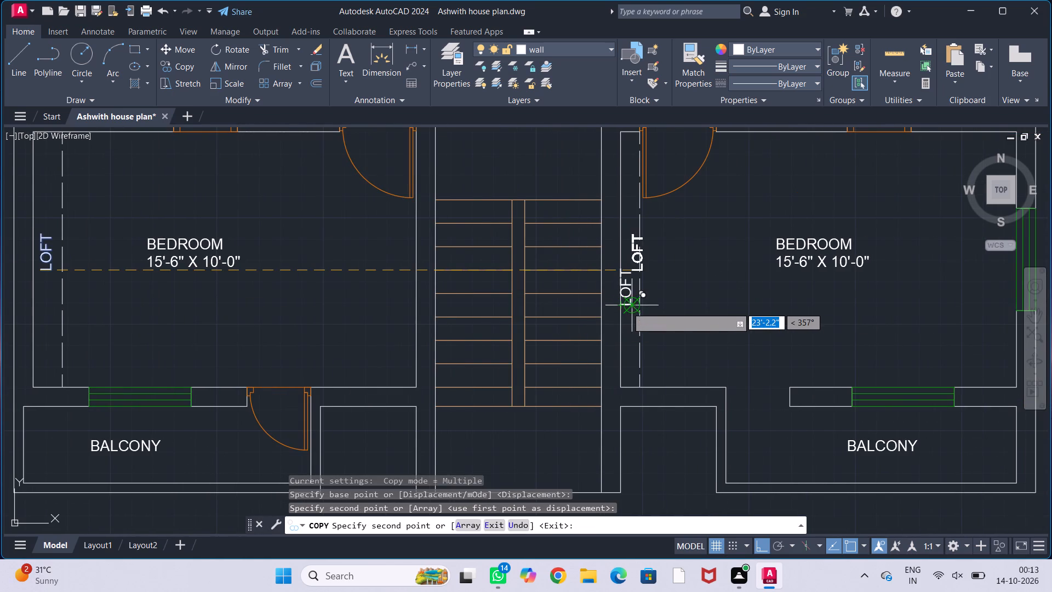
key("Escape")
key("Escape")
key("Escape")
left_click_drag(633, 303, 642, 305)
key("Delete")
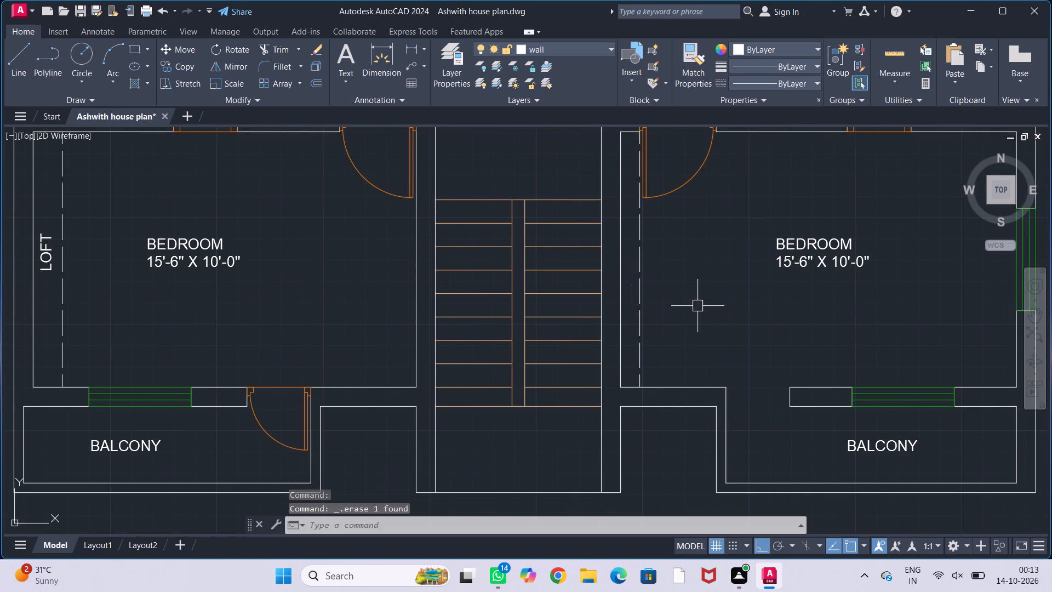
Review the southern bedrooms and the overall floor plan within its dimensioned plot boundary.
scroll(695, 299, "down", 1)
middle_click_drag(695, 299, 616, 334)
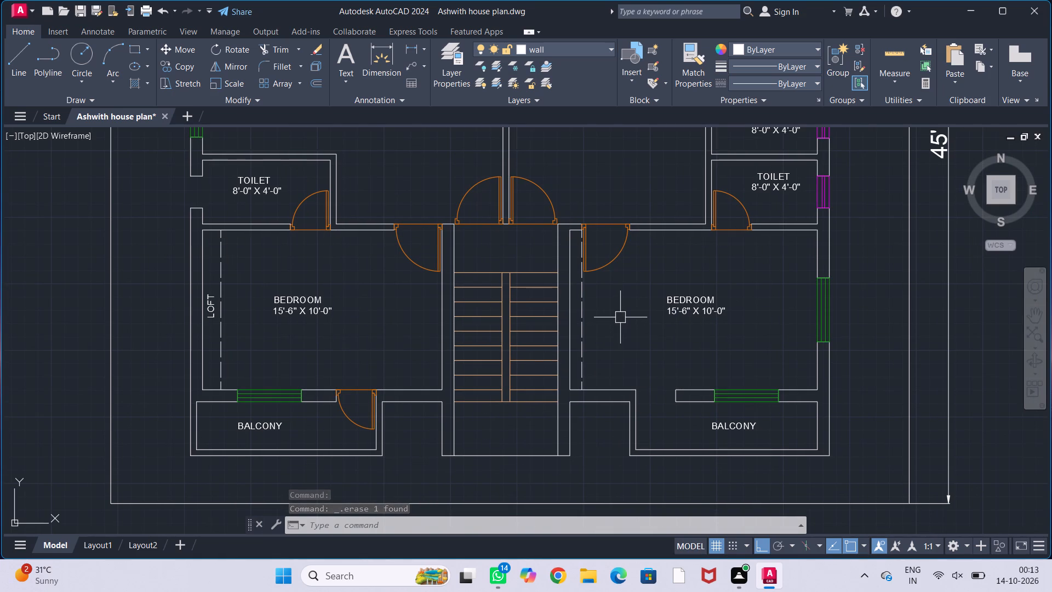
scroll(631, 308, "down", 1)
middle_click_drag(644, 311, 627, 356)
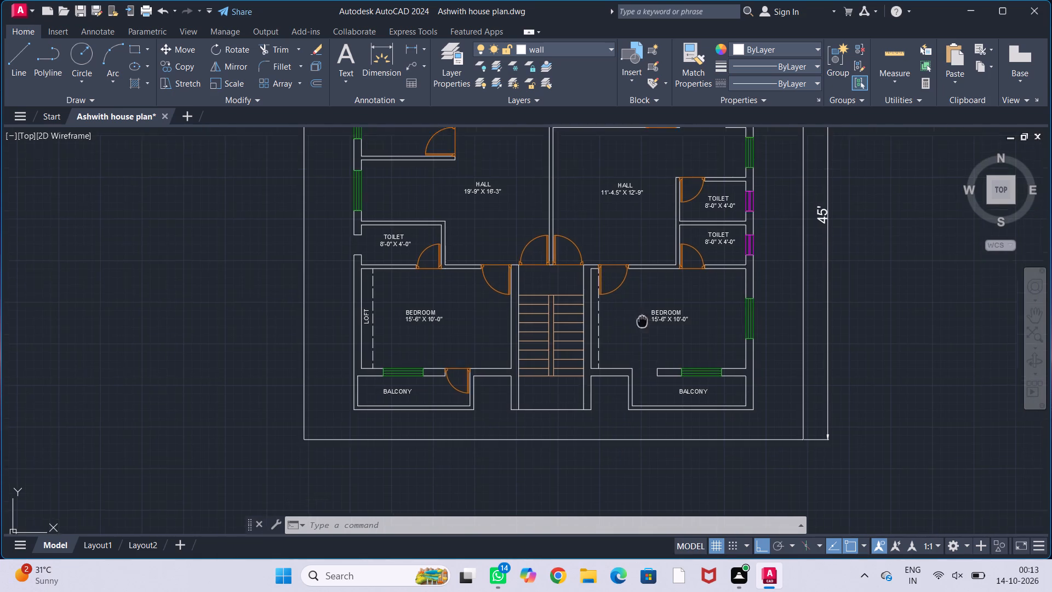
middle_click_drag(627, 356, 616, 385)
scroll(634, 353, "down", 1)
middle_click_drag(649, 349, 627, 371)
scroll(617, 364, "up", 1)
scroll(616, 364, "down", 1)
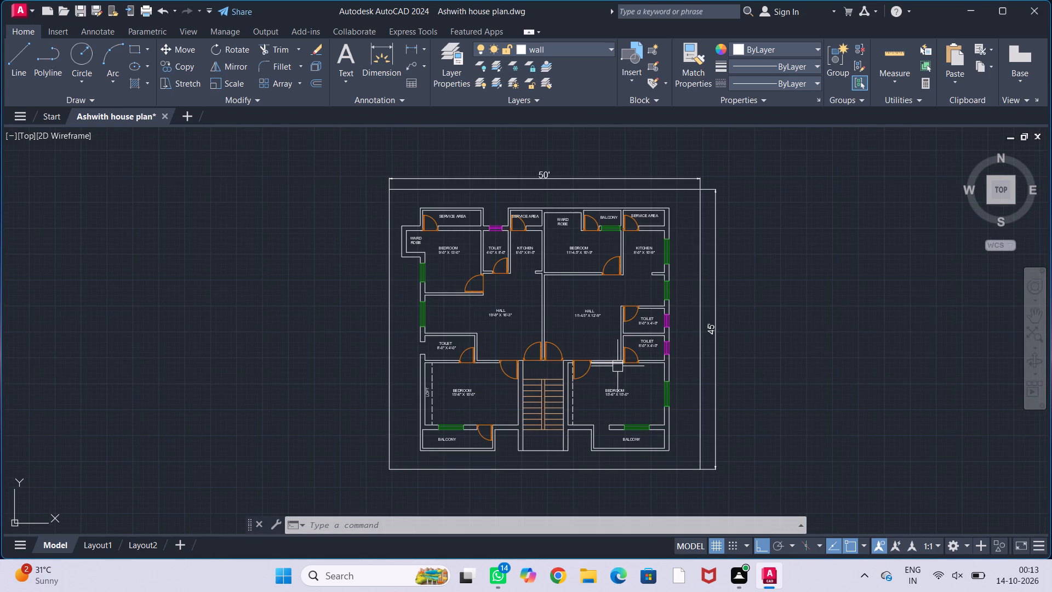
scroll(618, 367, "up", 1)
scroll(618, 365, "down", 1)
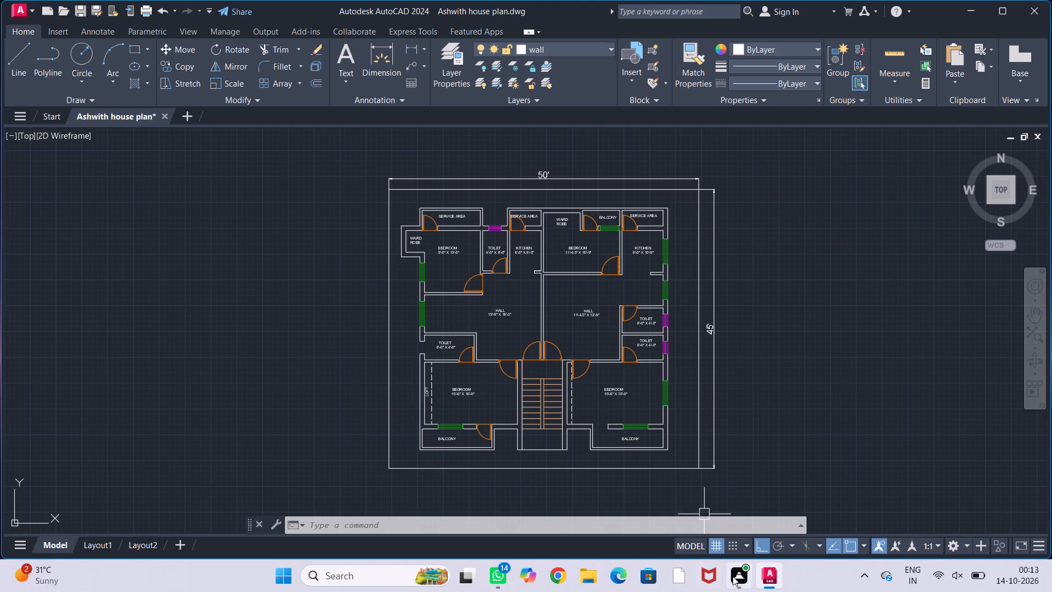
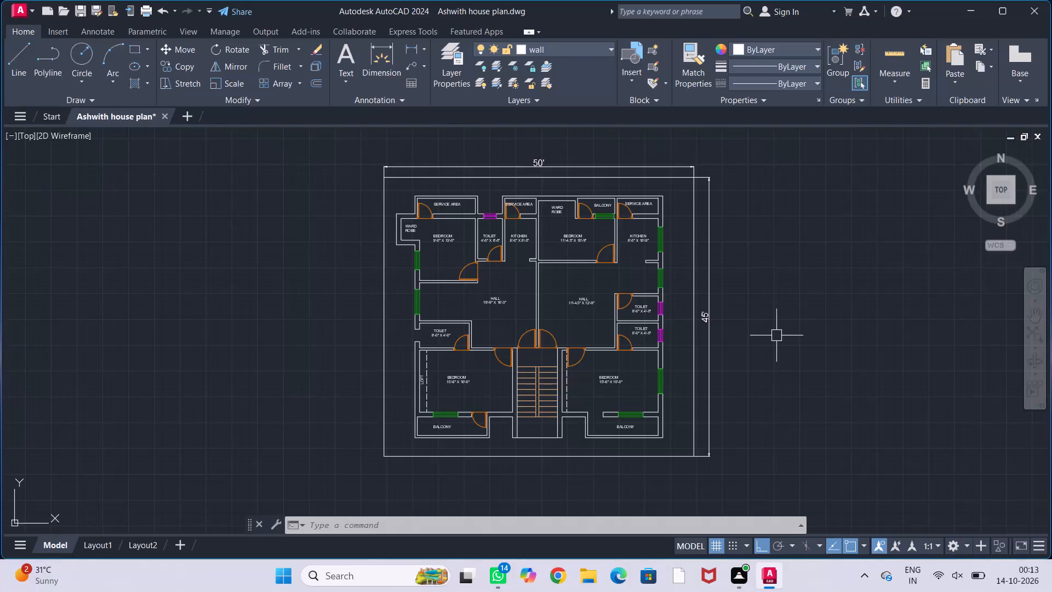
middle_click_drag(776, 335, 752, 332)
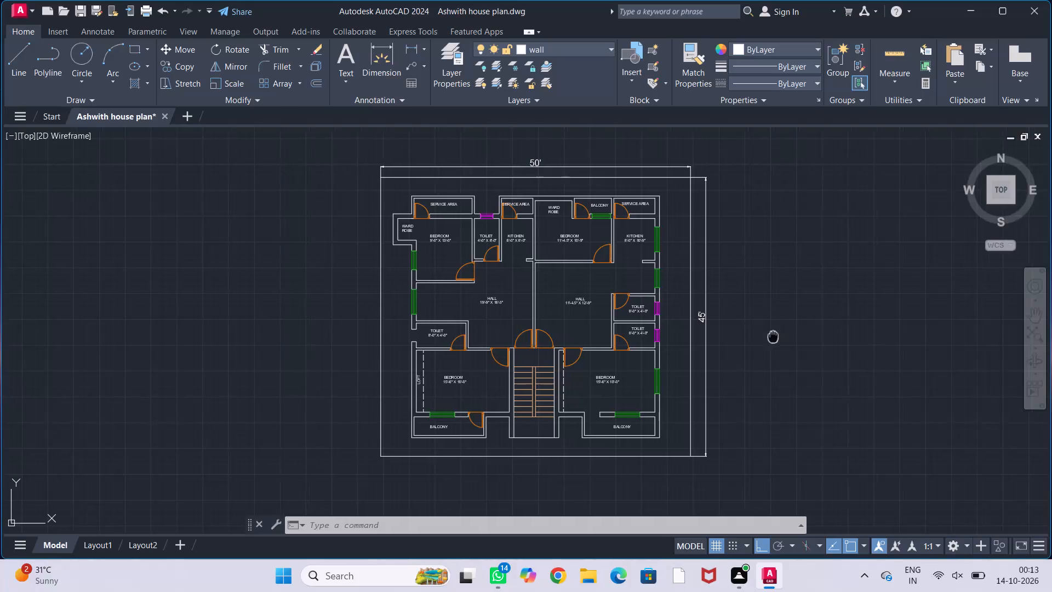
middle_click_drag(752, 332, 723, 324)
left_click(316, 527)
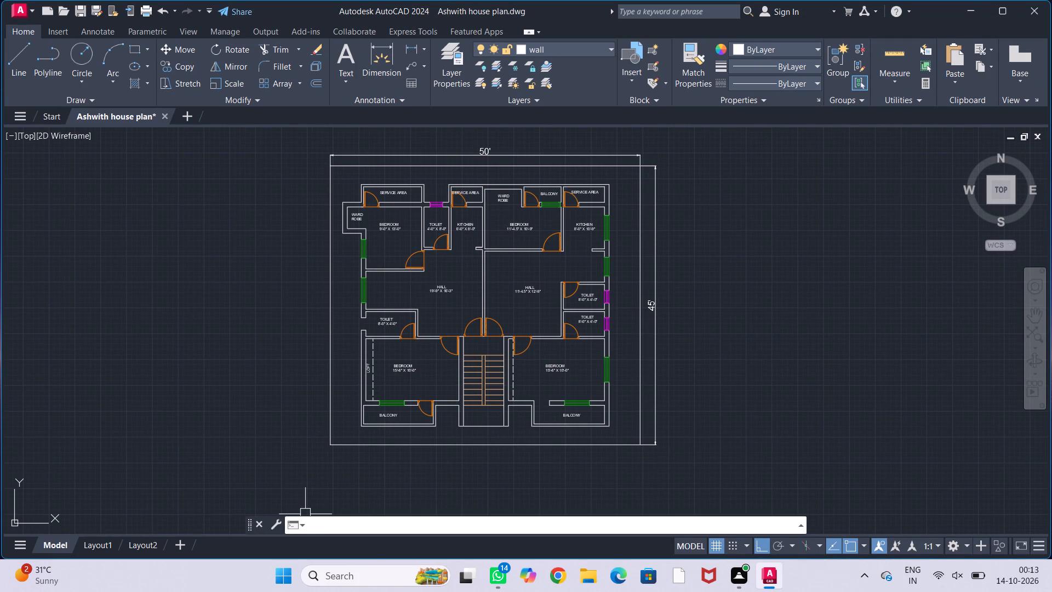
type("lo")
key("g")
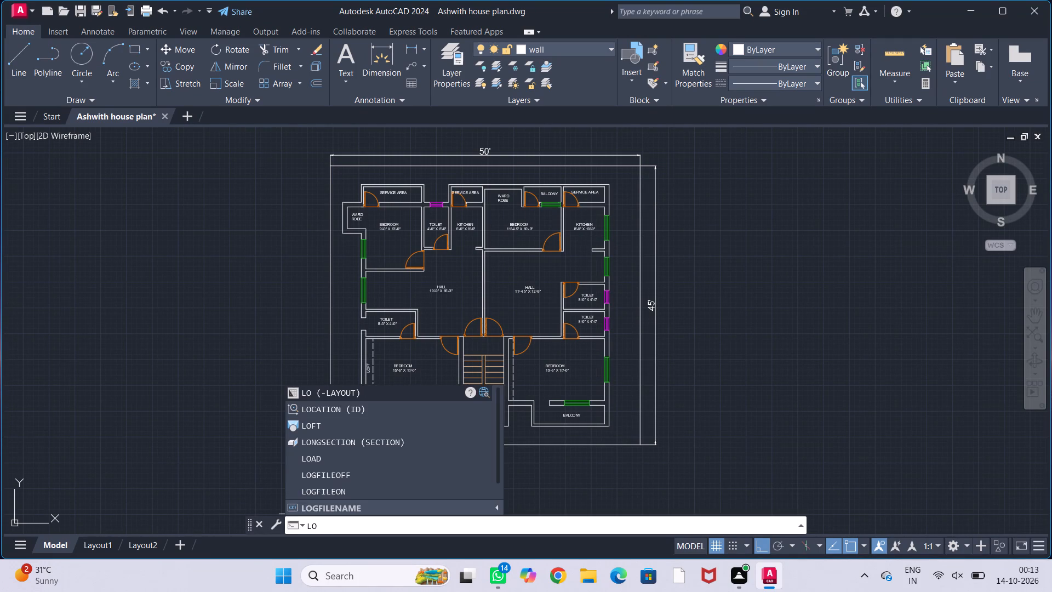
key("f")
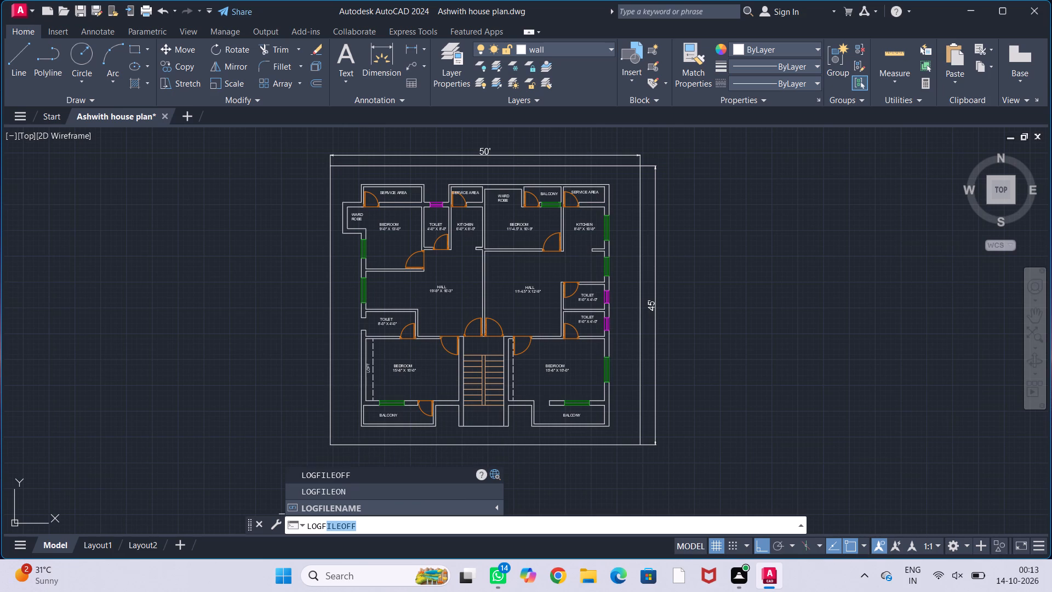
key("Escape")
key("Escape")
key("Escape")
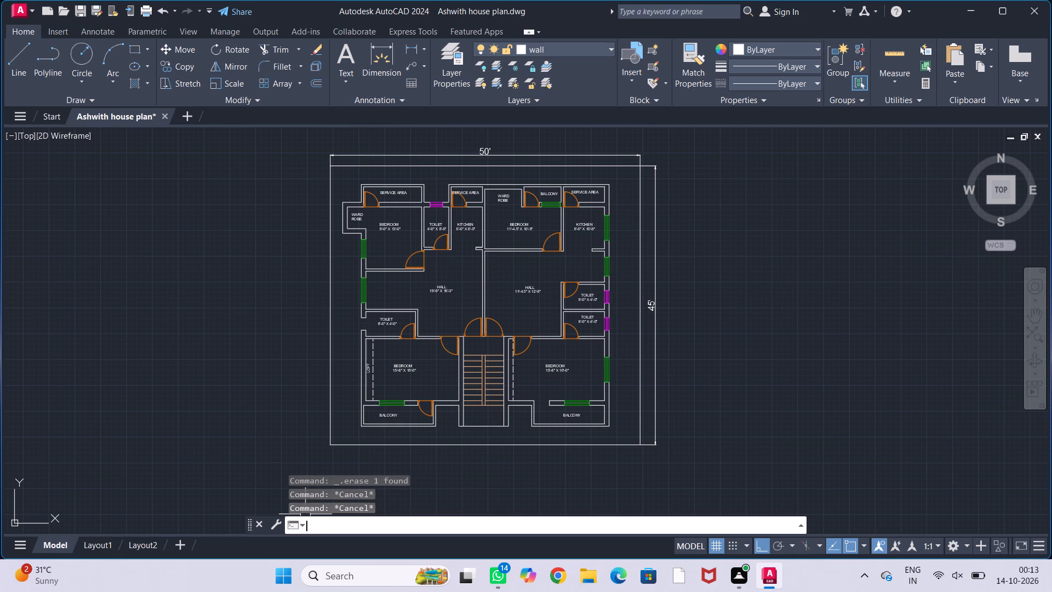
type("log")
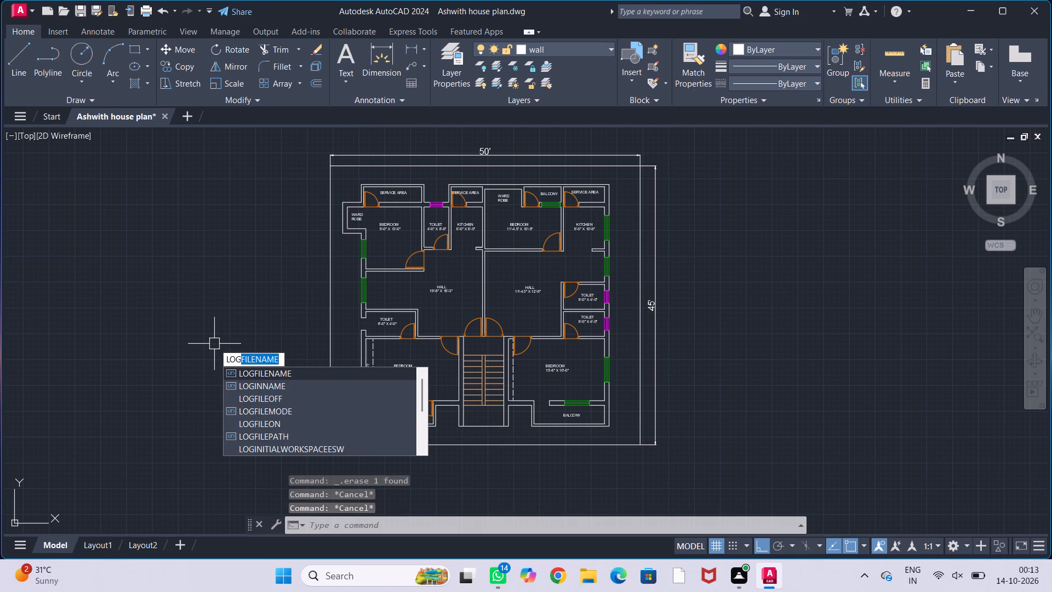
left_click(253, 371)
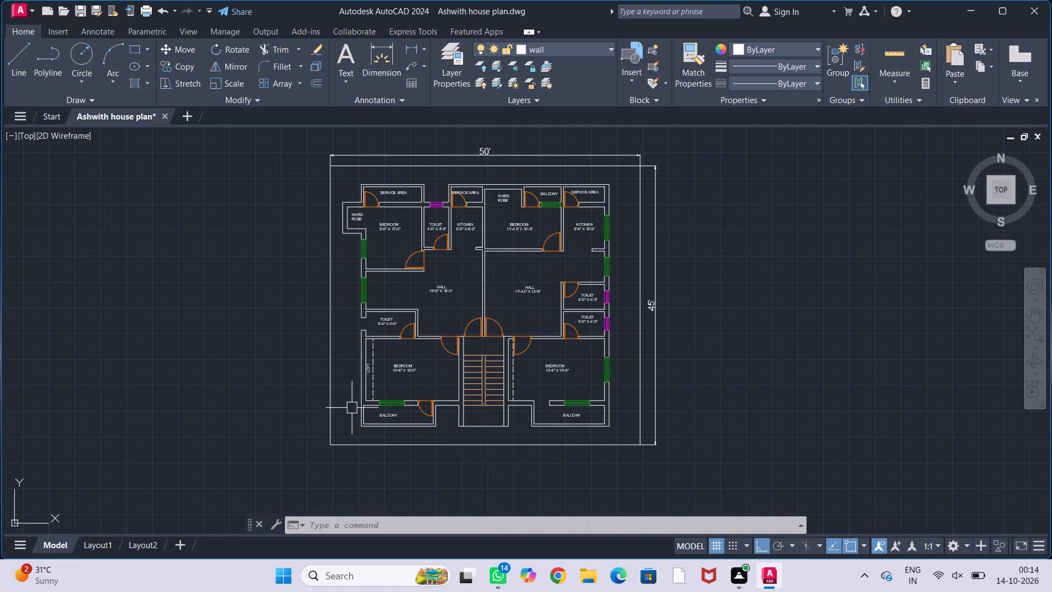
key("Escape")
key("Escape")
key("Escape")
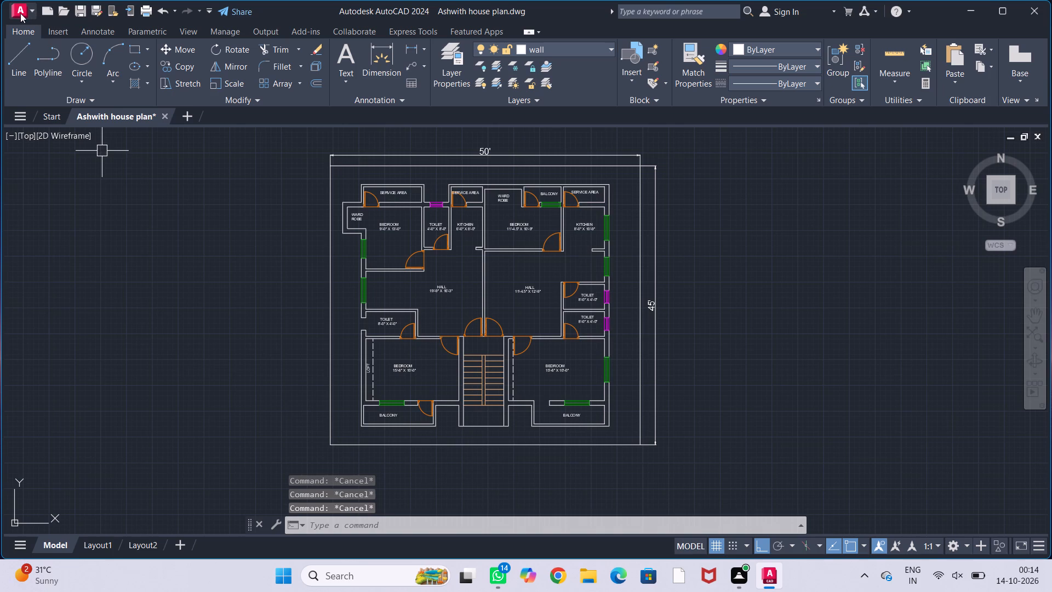
Set up a plot with the <Previous plot> page setup and a plot window enclosing the whole floor plan and its overall dimensions.
left_click(19, 13)
left_click(24, 311)
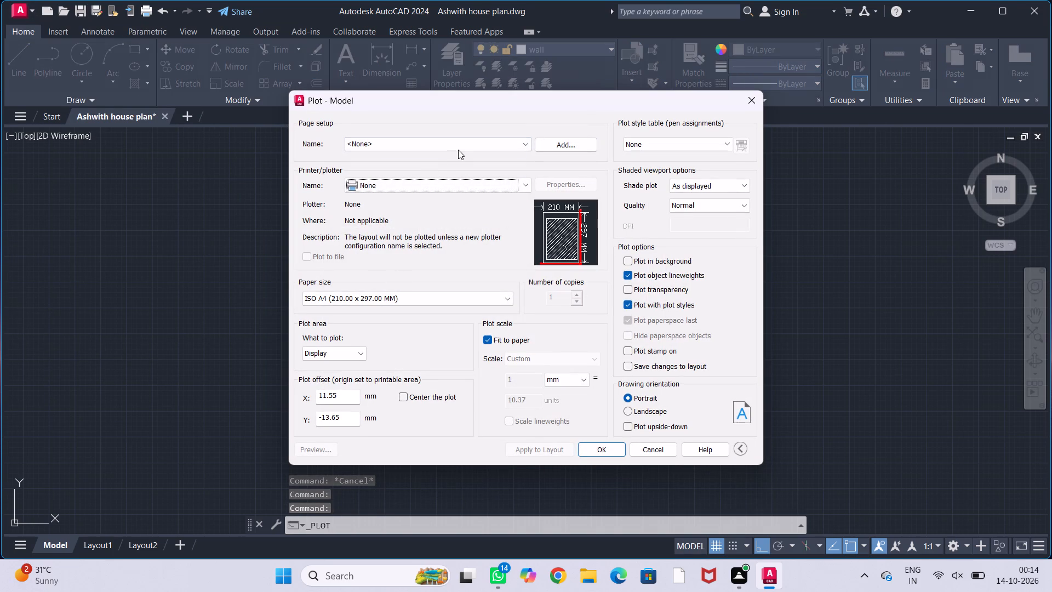
left_click(462, 147)
left_click(463, 162)
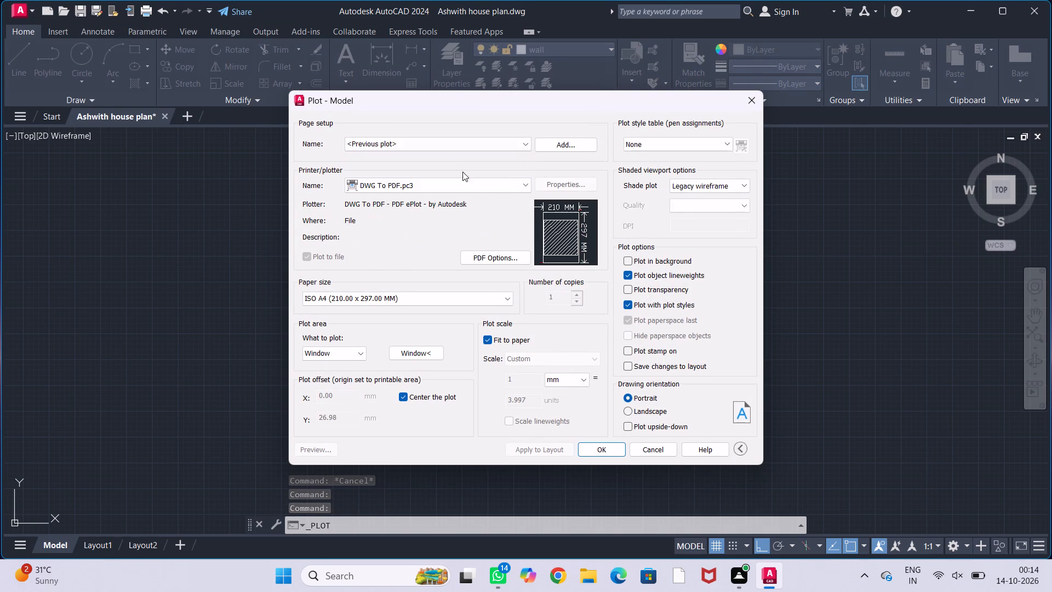
left_click(419, 351)
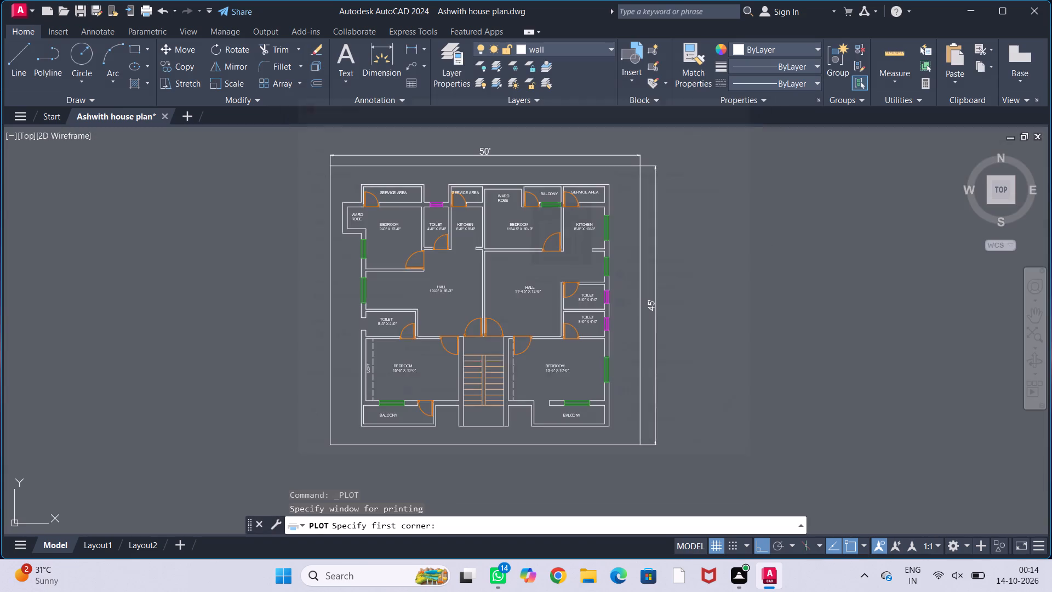
scroll(419, 351, "down", 2)
left_click_drag(328, 240, 352, 239)
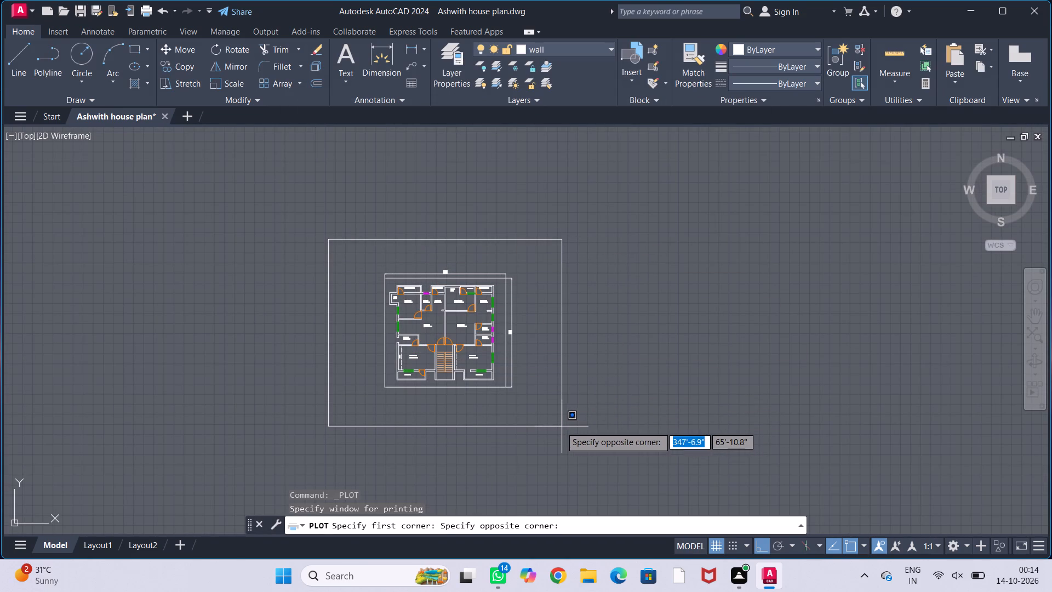
left_click(561, 426)
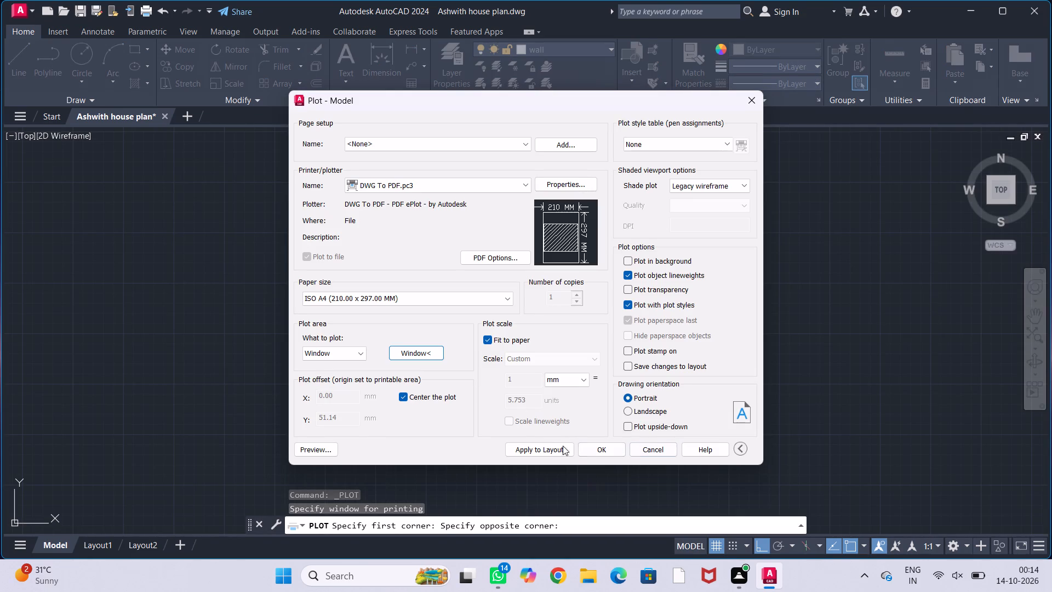
Apply the plot settings to the layout and plot the plan to the Documents folder as Ashwith house plan-Model.pdf.
left_click(552, 447)
left_click(609, 447)
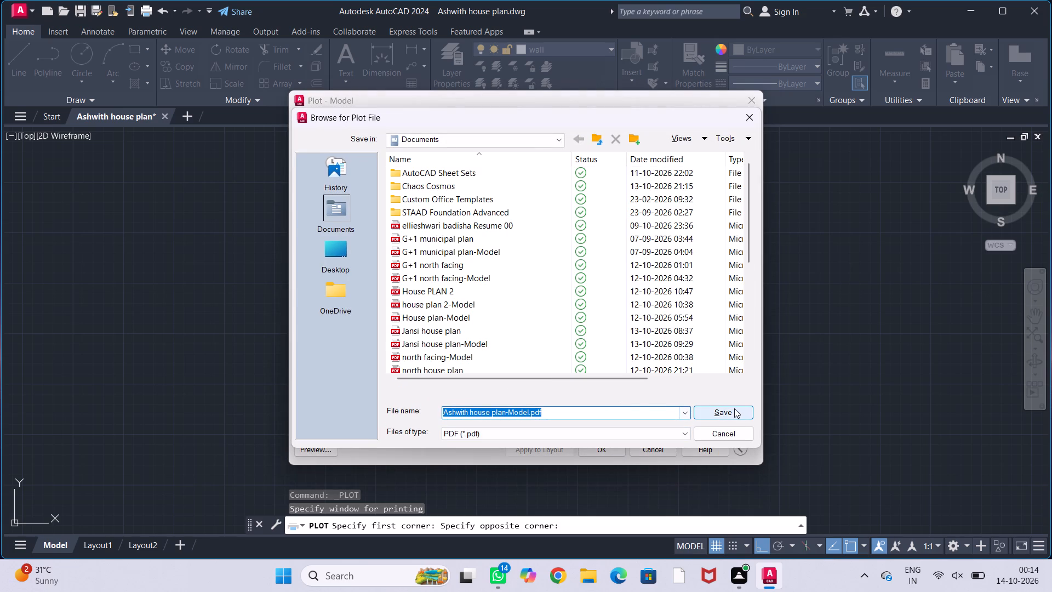
left_click(734, 408)
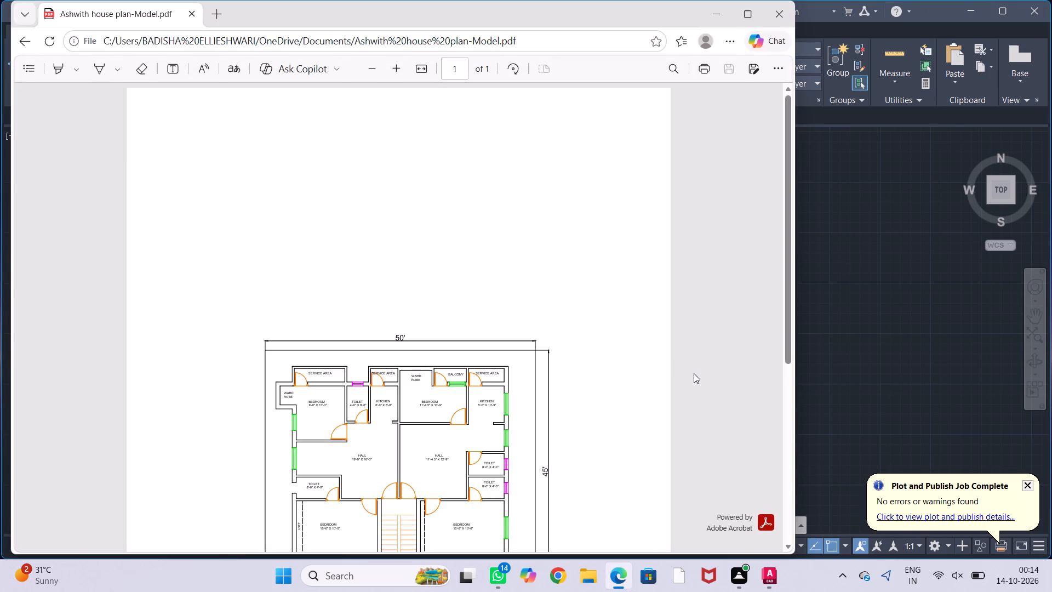
Look over the plotted floor plan PDF and close it.
scroll(584, 401, "down", 2)
scroll(596, 376, "up", 2)
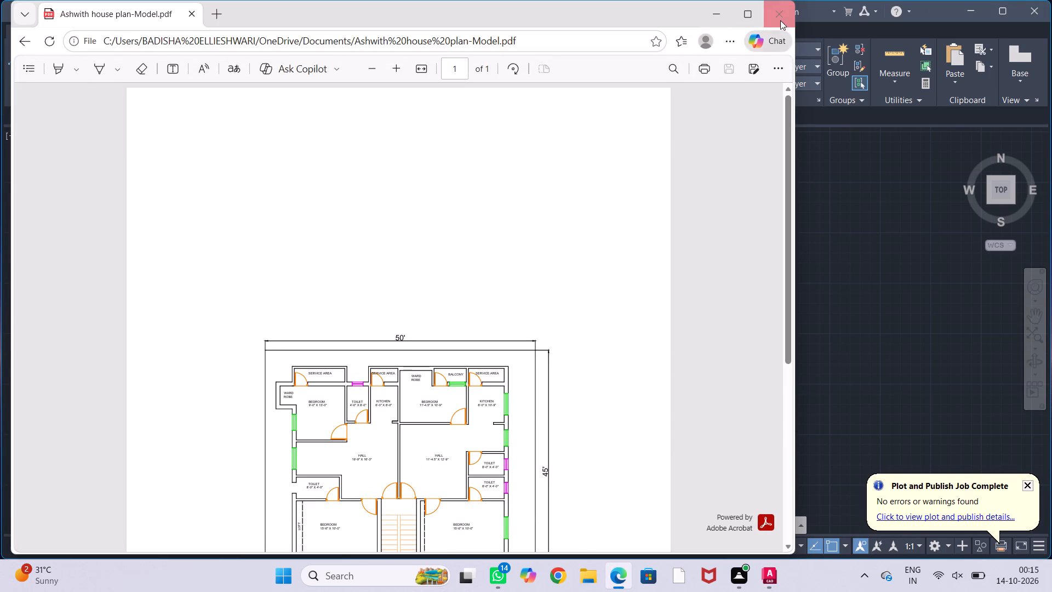
left_click(782, 17)
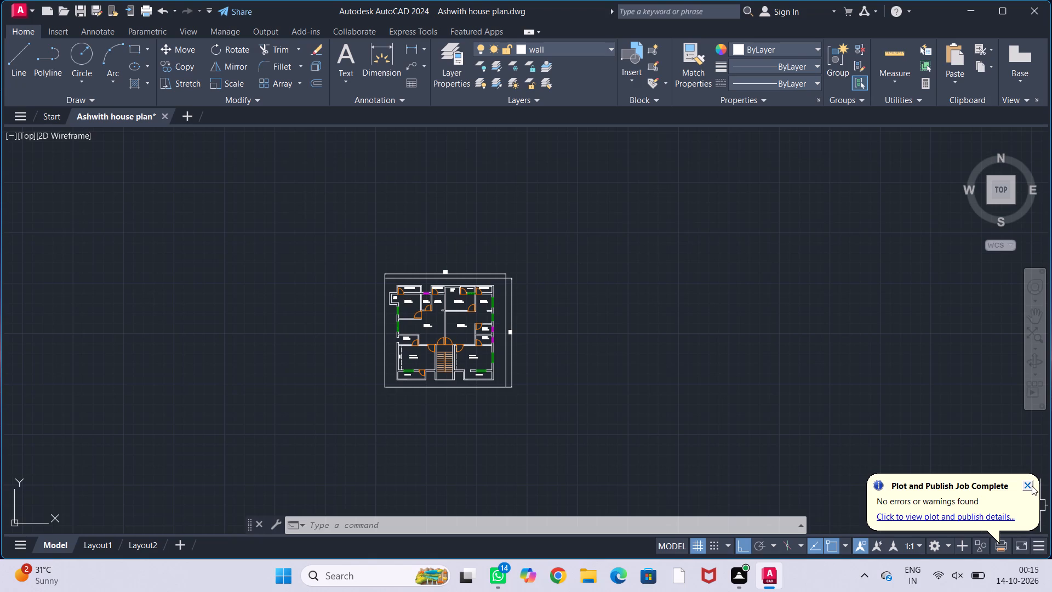
Dismiss the plot notification and quit the program without saving the changes to the Ashwith house plan drawing.
left_click(1032, 486)
left_click(1040, 5)
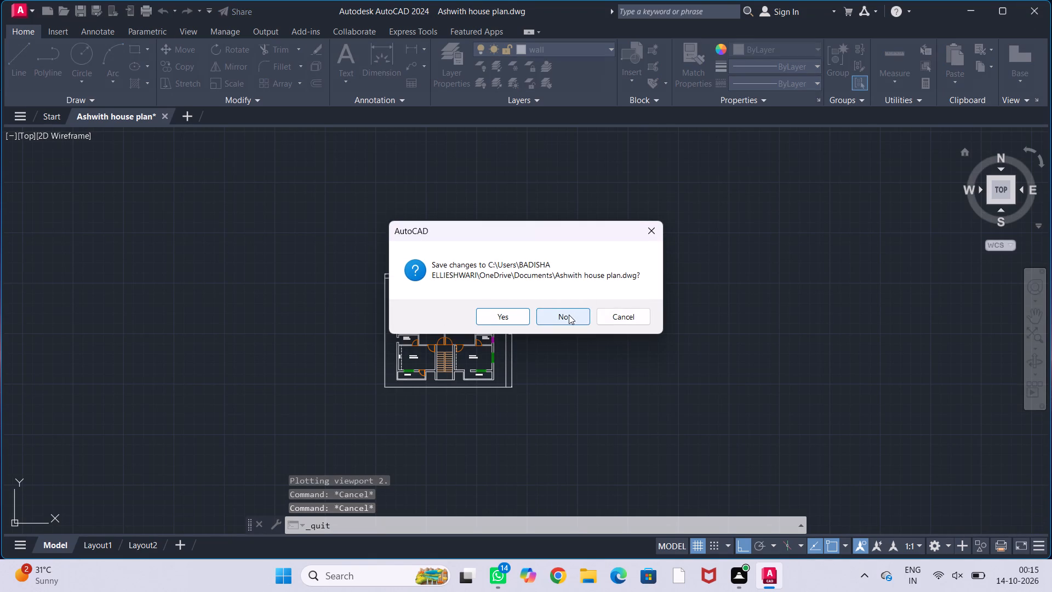
left_click(569, 315)
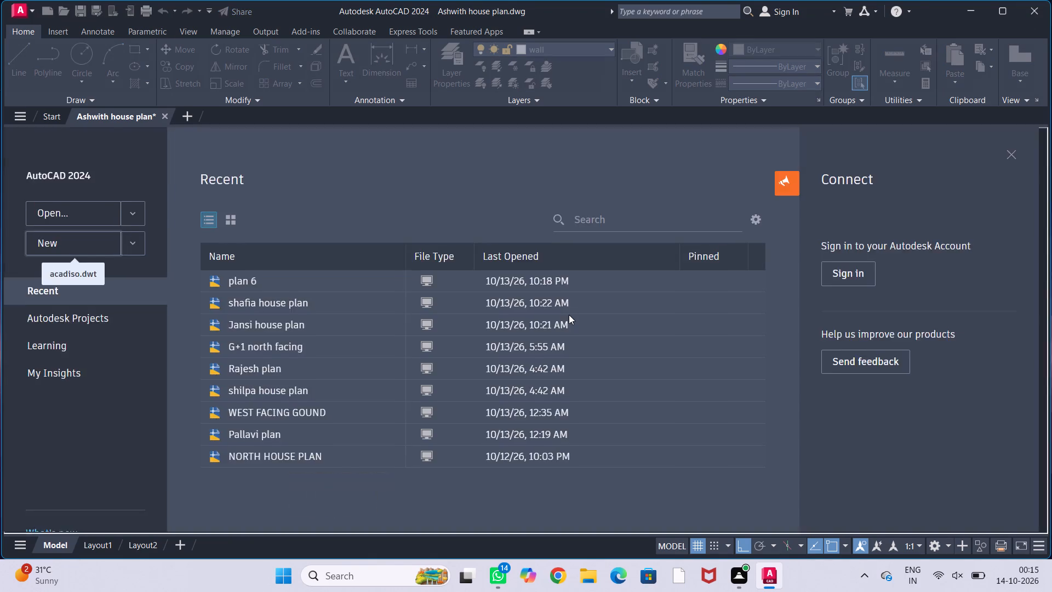